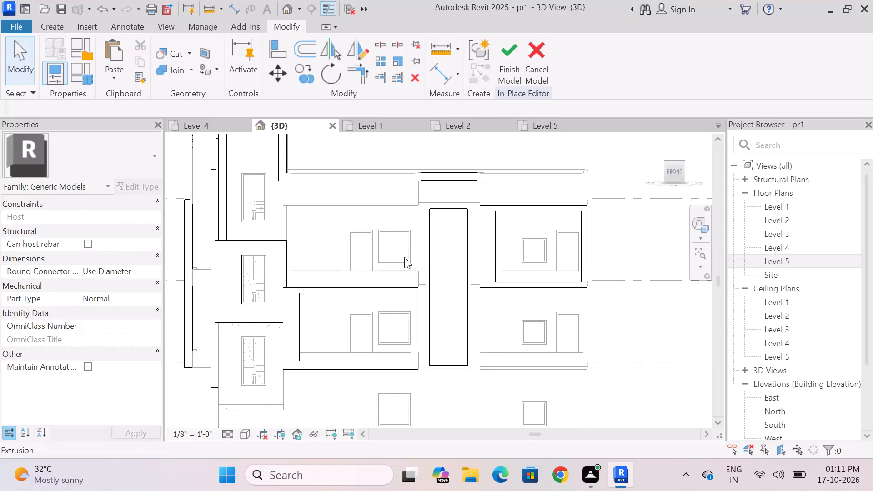
Start a sweep with a picked path and pick the lower front edge of the slab above the open balcony beside the stair tower.
scroll(261, 220, "up", 3)
scroll(300, 218, "down", 2)
middle_click_drag(382, 237, 321, 245)
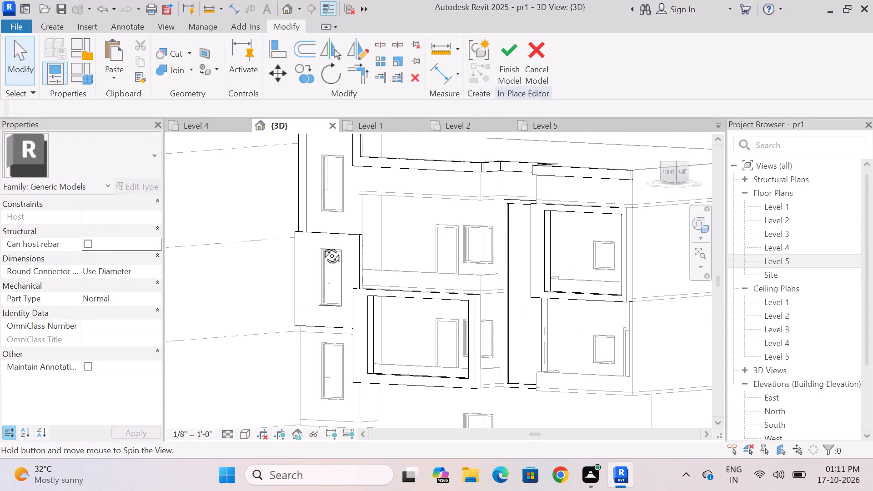
middle_click_drag(321, 245, 374, 264)
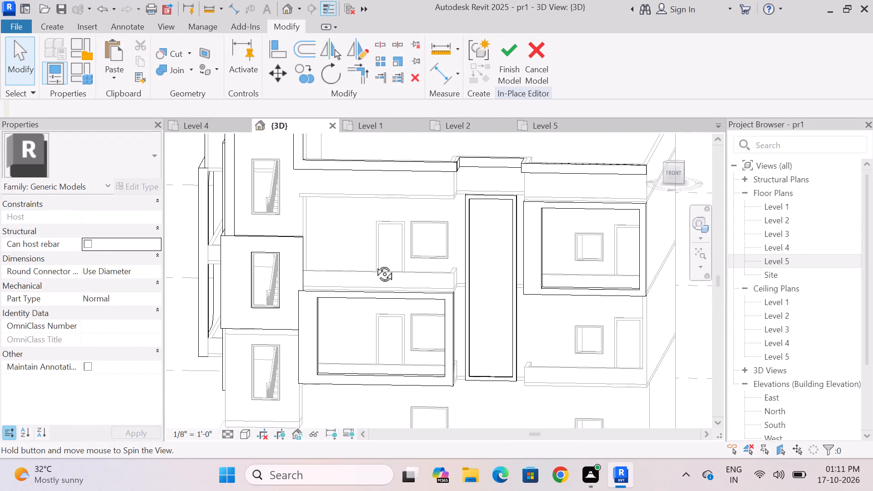
middle_click_drag(374, 264, 383, 305)
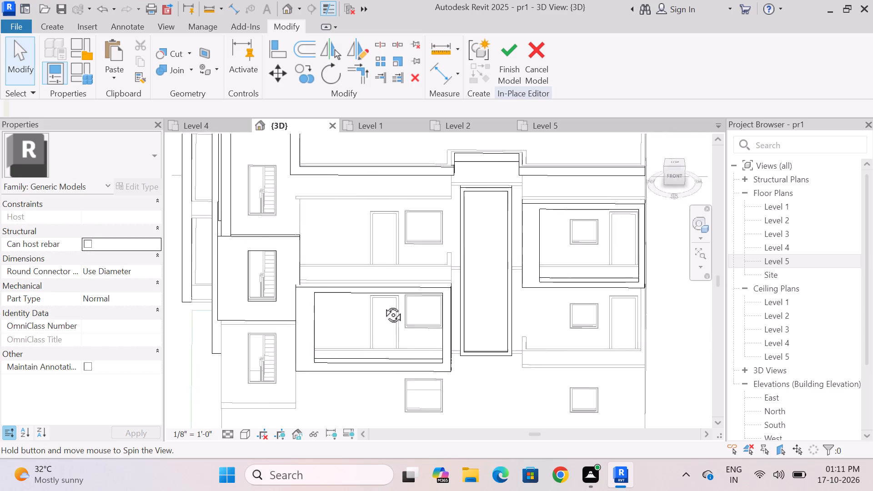
middle_click_drag(383, 305, 379, 227)
scroll(379, 224, "down", 2)
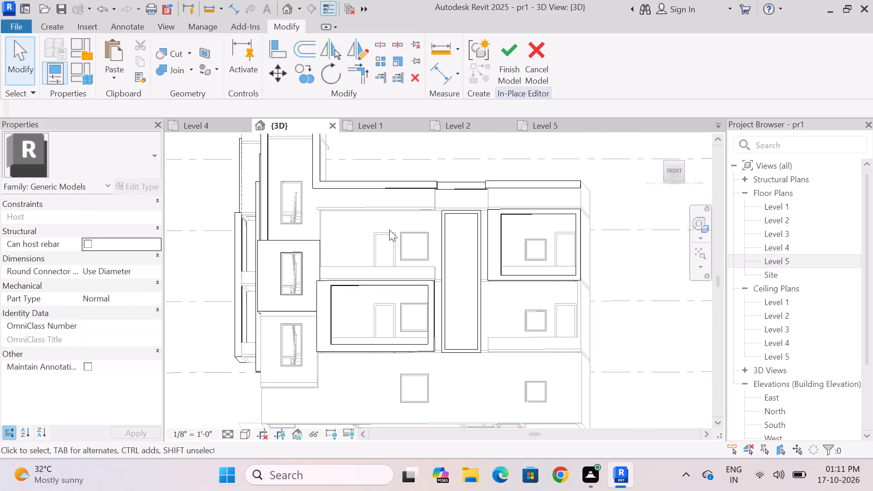
left_click(58, 24)
left_click(205, 66)
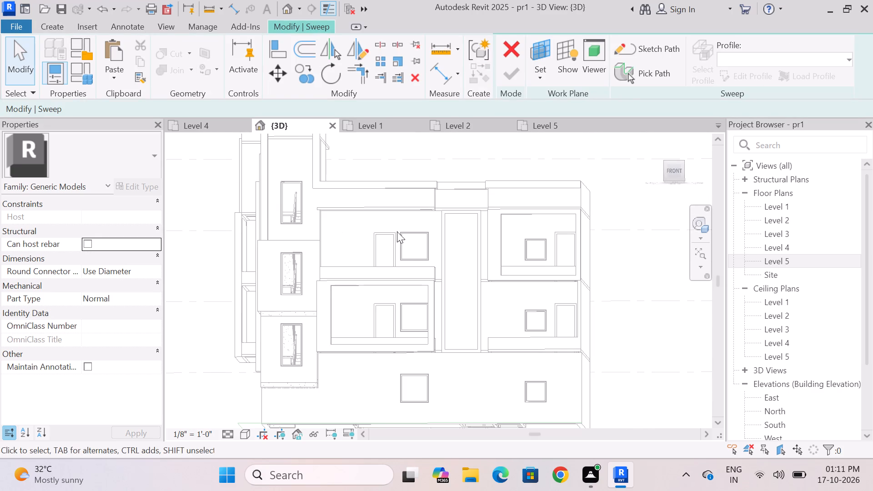
left_click(641, 72)
scroll(348, 220, "up", 8)
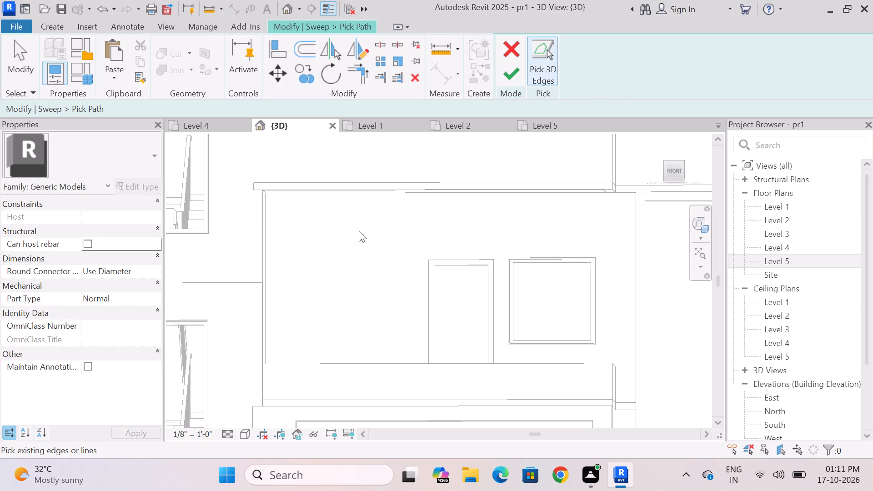
middle_click_drag(375, 237, 379, 252, "shift")
scroll(370, 253, "down", 3)
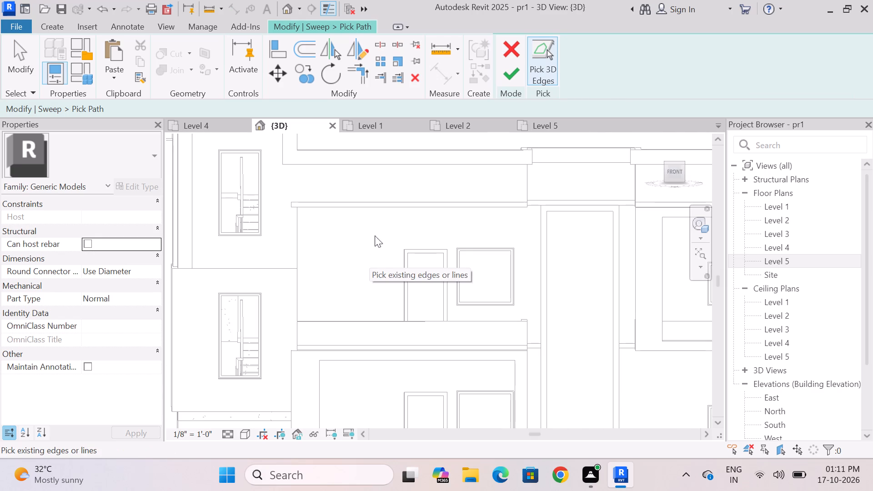
scroll(360, 206, "up", 6)
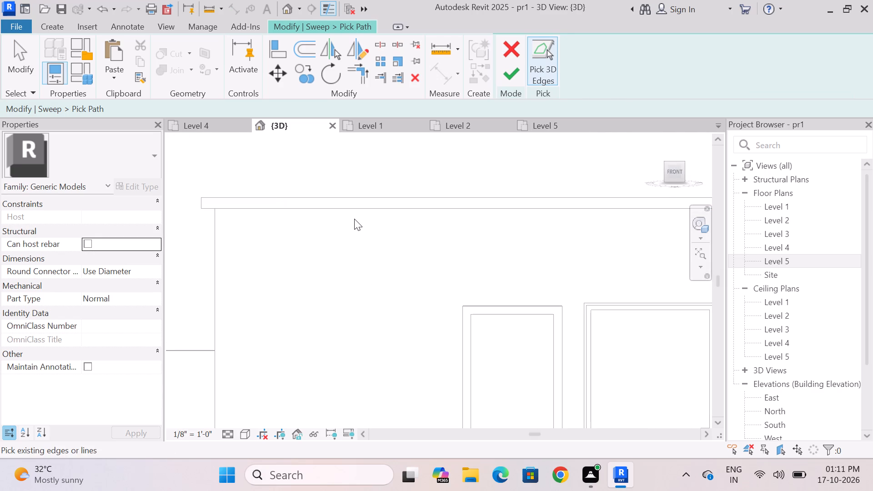
left_click(359, 212)
Add the adjoining short return edge at the slab's far end from the stair tower to the sweep path.
scroll(350, 231, "down", 6)
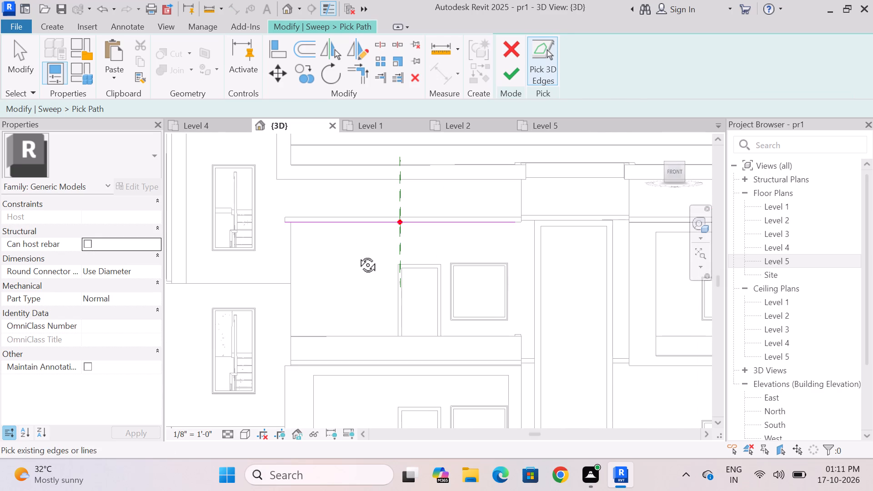
middle_click_drag(358, 254, 311, 266, "shift")
scroll(584, 212, "up", 12)
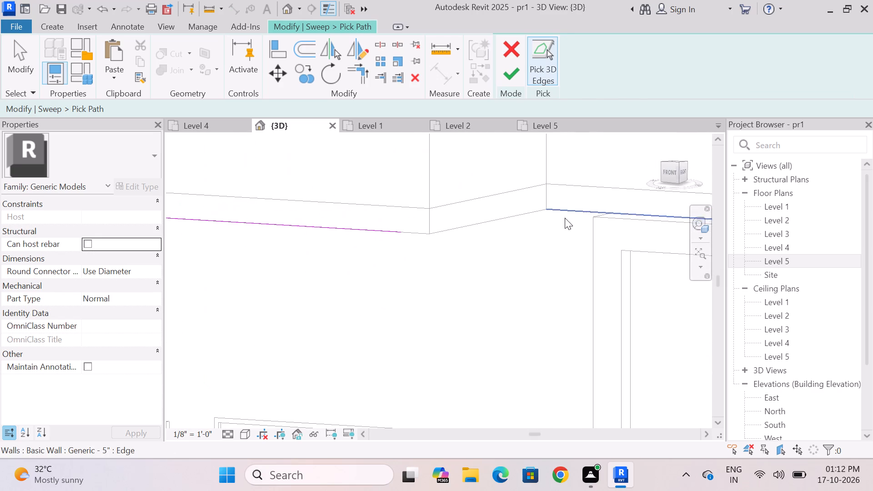
left_click(477, 225)
scroll(419, 220, "up", 4)
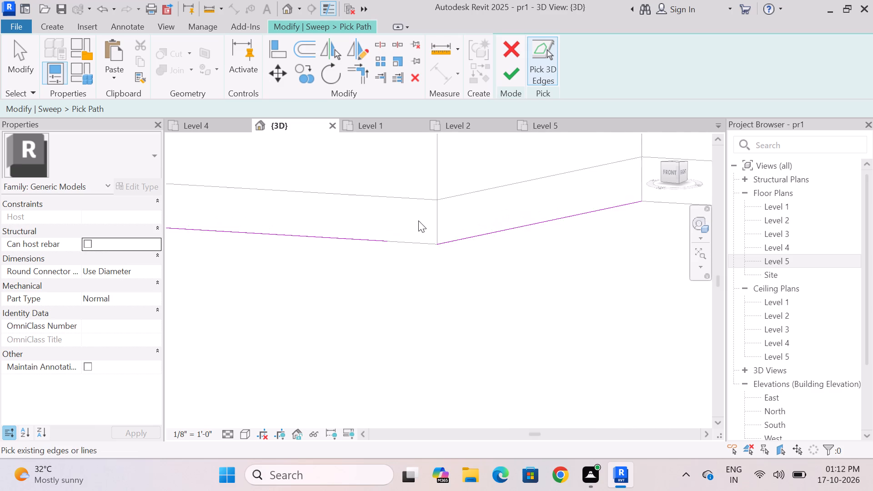
scroll(418, 220, "up", 4)
key("Escape")
key("Escape")
key("Escape")
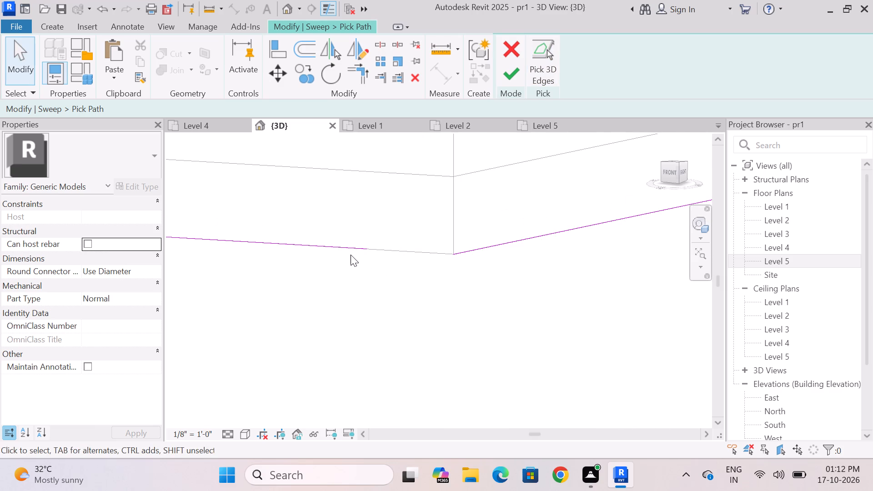
Trim the long front path line and the short return line to meet at the slab corner.
left_click(357, 74)
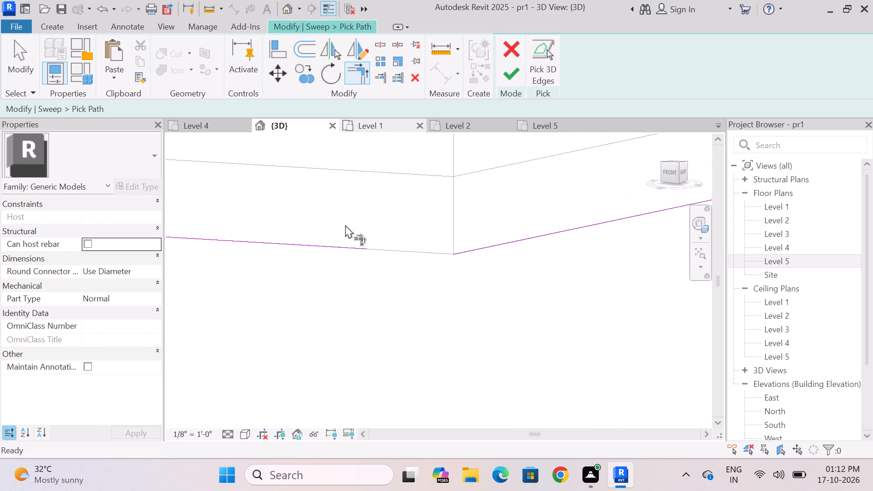
left_click(341, 244)
left_click(469, 251)
scroll(448, 283, "down", 4)
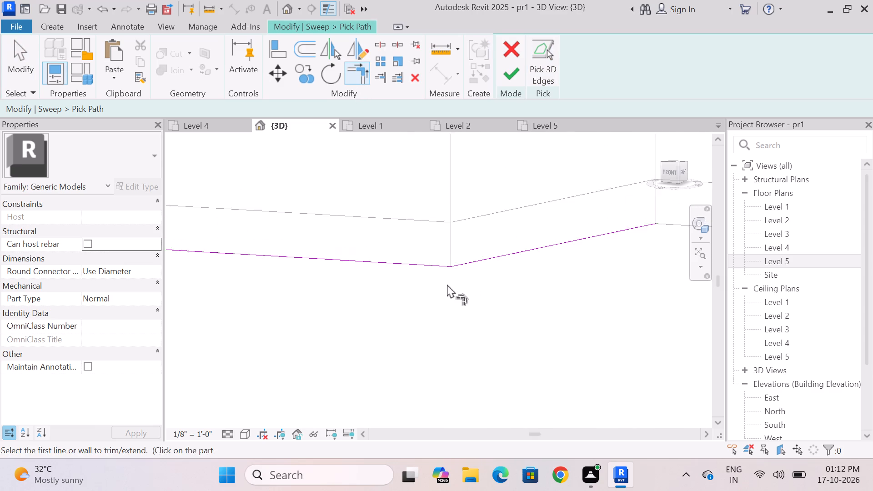
scroll(447, 284, "down", 5)
key("Escape")
Add the vertical wall edge below the slab, at the stair-tower end of the open balcony, to the sweep path.
scroll(496, 210, "down", 8)
scroll(274, 271, "down", 3)
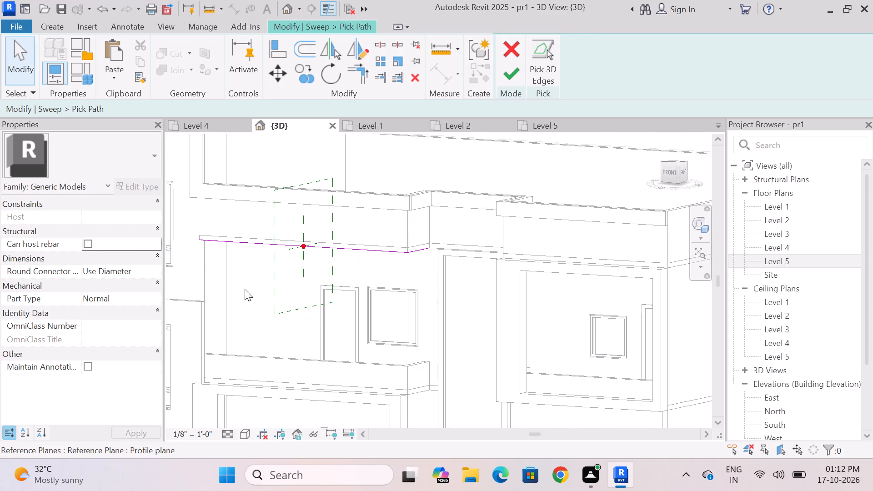
scroll(273, 266, "down", 2)
scroll(202, 272, "up", 4)
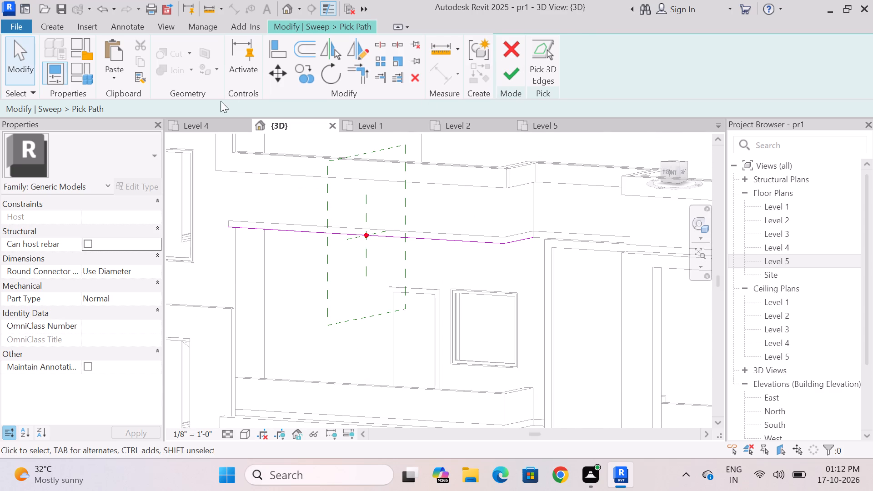
left_click(547, 78)
scroll(225, 265, "up", 5)
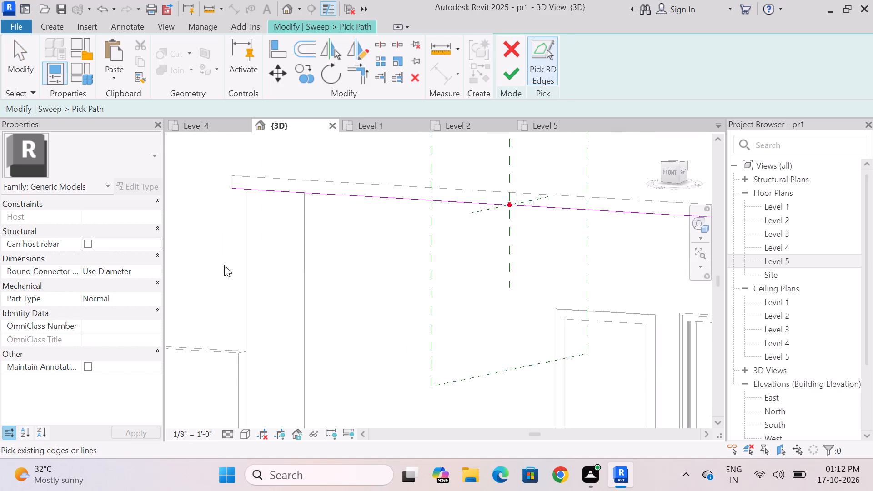
scroll(224, 265, "up", 6)
scroll(241, 282, "down", 6)
scroll(261, 212, "up", 7)
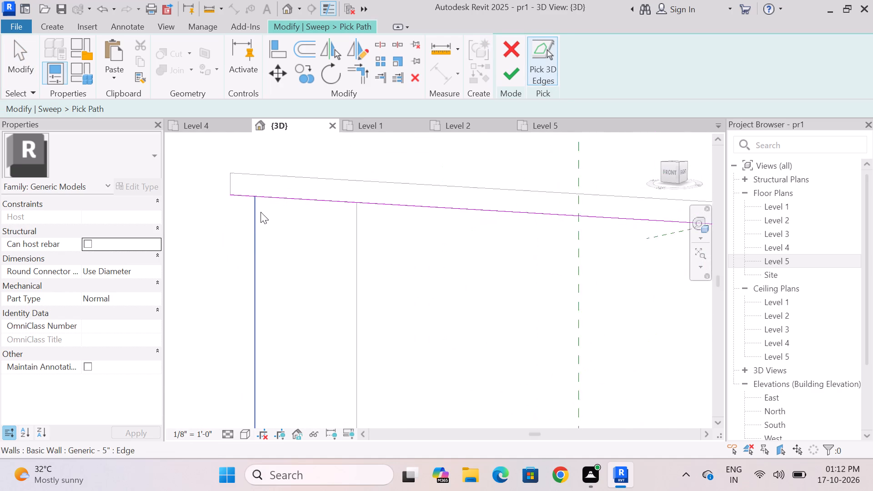
left_click(256, 220)
Shorten the vertical path line to about 4'-3 1/2" so it ends at the top of the projecting stair panel.
scroll(318, 218, "down", 5)
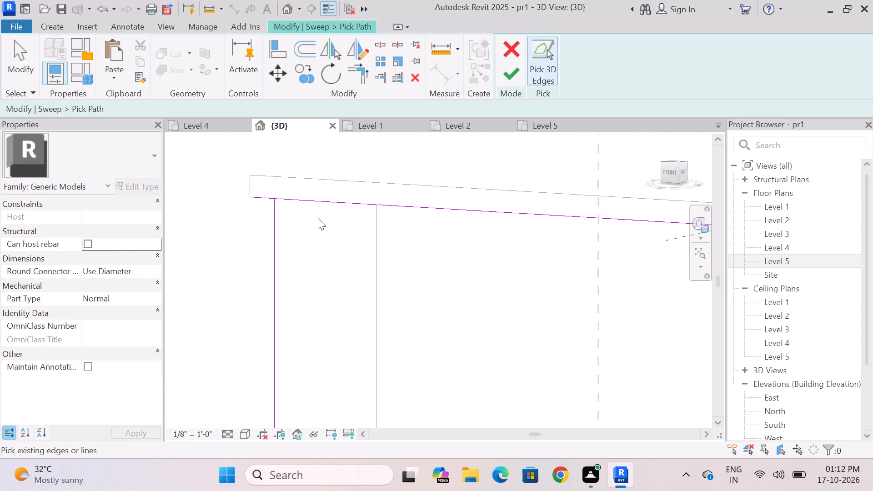
scroll(318, 218, "down", 3)
left_click(672, 172)
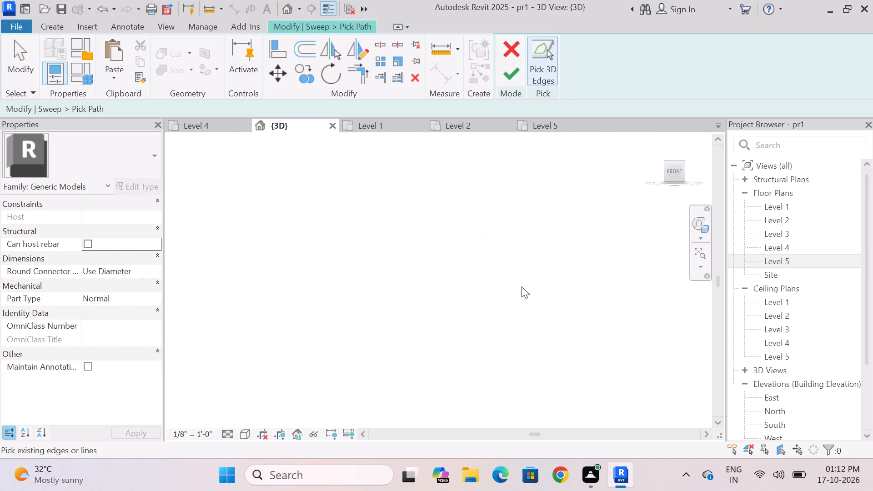
scroll(415, 266, "up", 18)
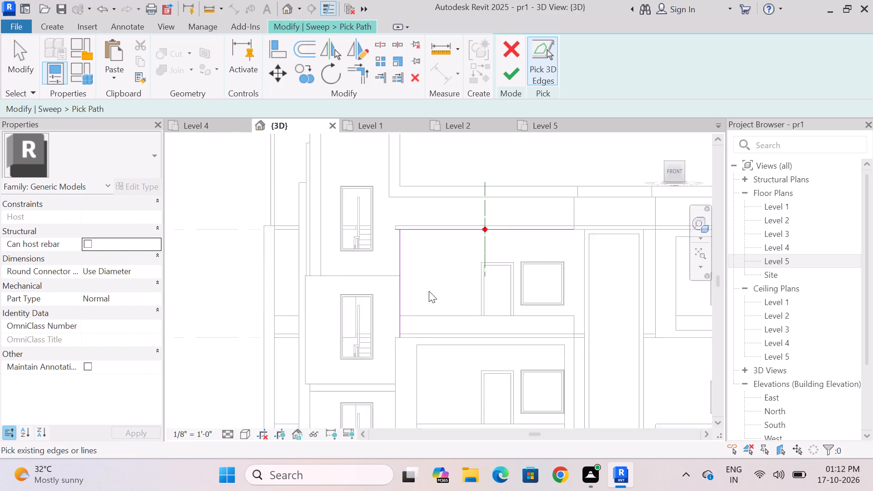
key("Escape")
key("Escape")
left_click(386, 235)
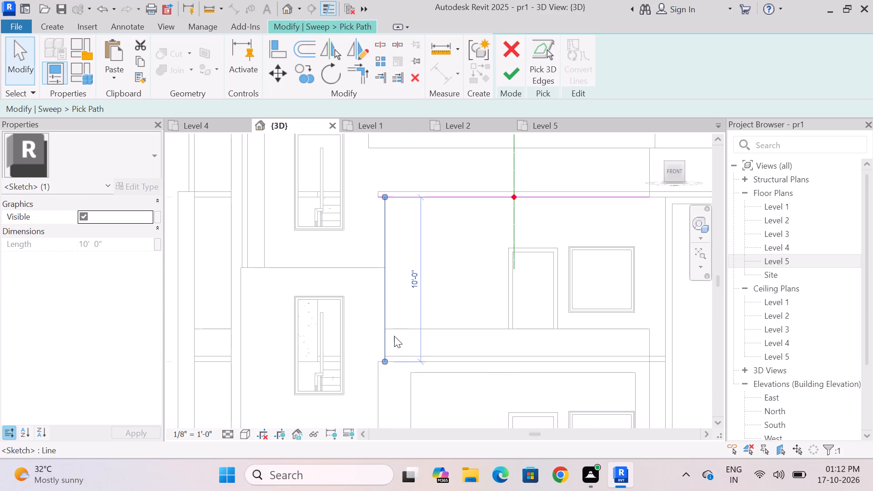
left_click_drag(385, 361, 389, 267)
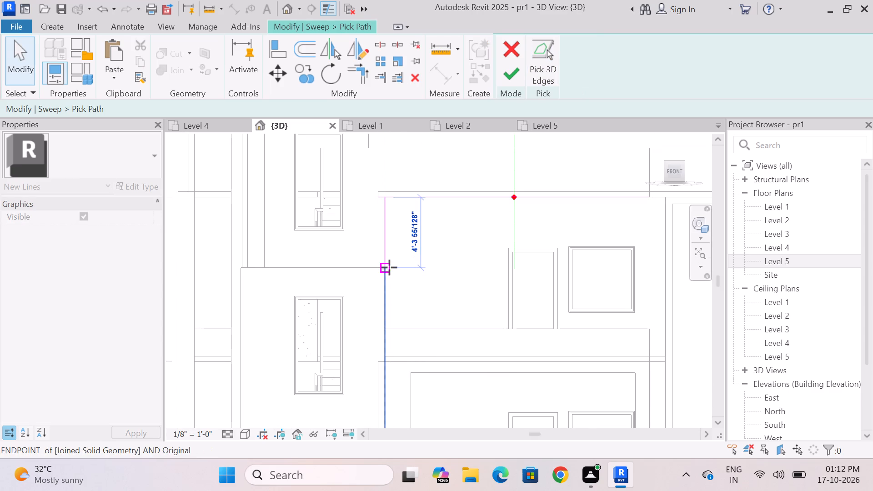
left_click_drag(389, 267, 389, 266)
key("Escape")
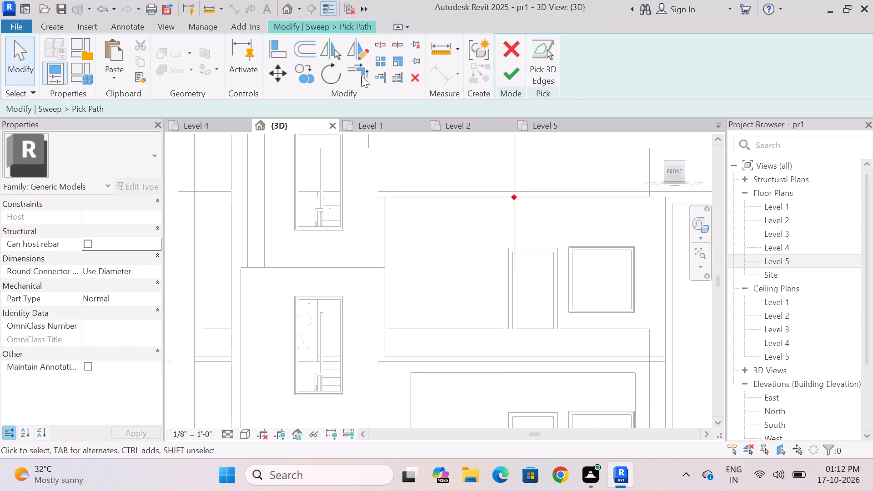
Trim the vertical path line and the long horizontal path line into a corner beneath the slab.
left_click(361, 75)
scroll(381, 209, "up", 5)
left_click(388, 218)
left_click(404, 186)
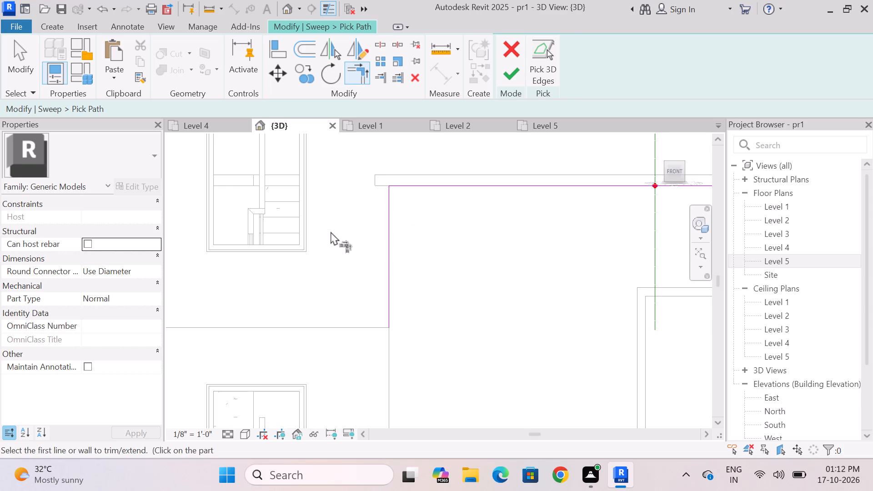
scroll(325, 224, "down", 7)
key("Escape")
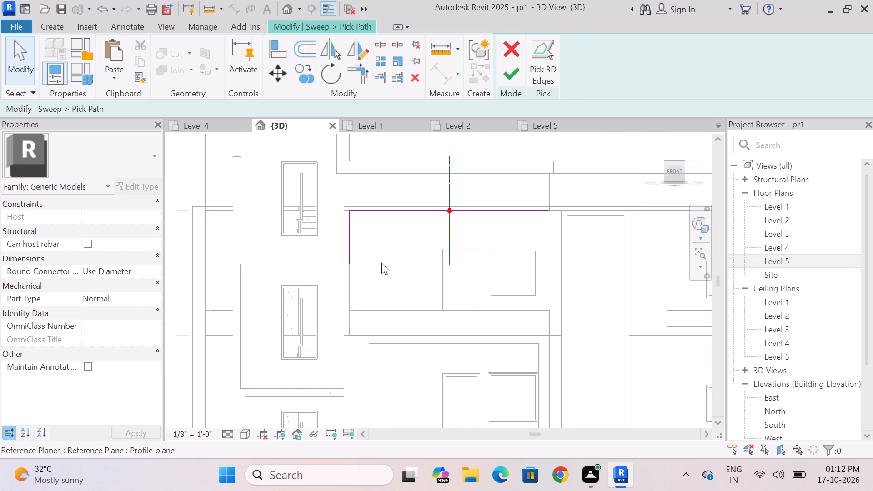
Finish the sweep path with the profile plane viewed square-on from the building's right side.
middle_click_drag(494, 246, 402, 261, "shift")
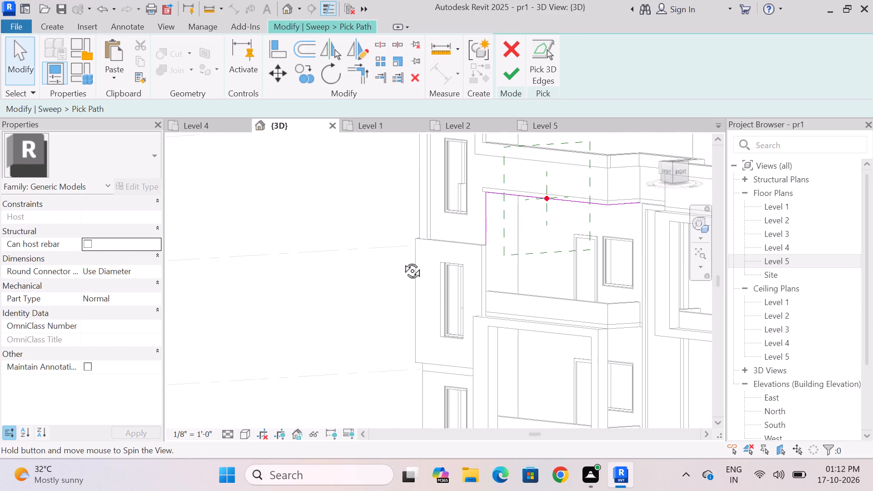
middle_click_drag(402, 261, 397, 261, "shift")
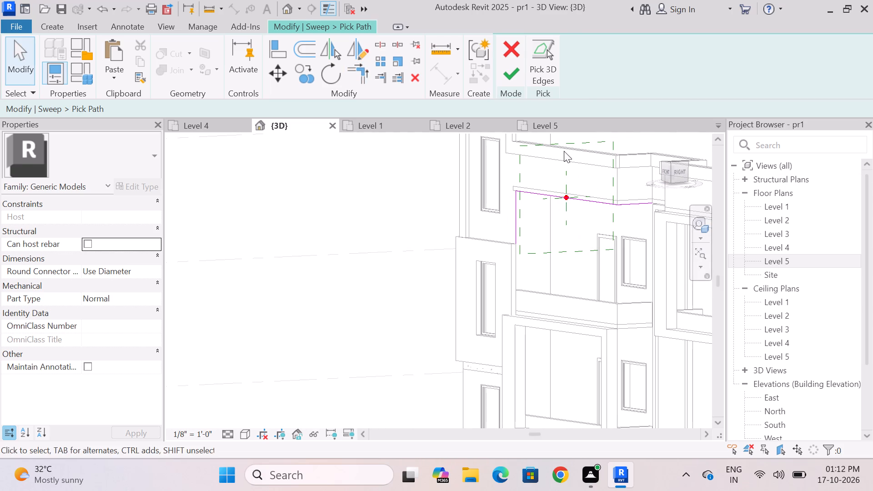
left_click(683, 170)
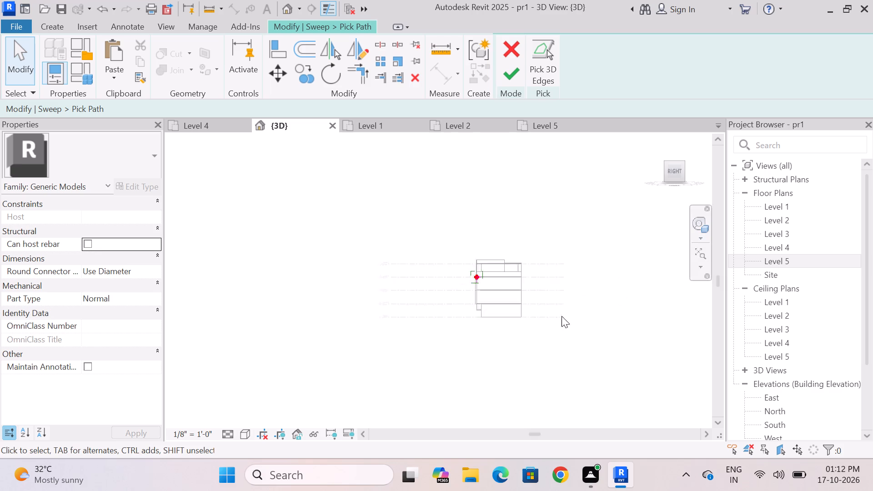
scroll(445, 271, "up", 20)
scroll(445, 271, "up", 1)
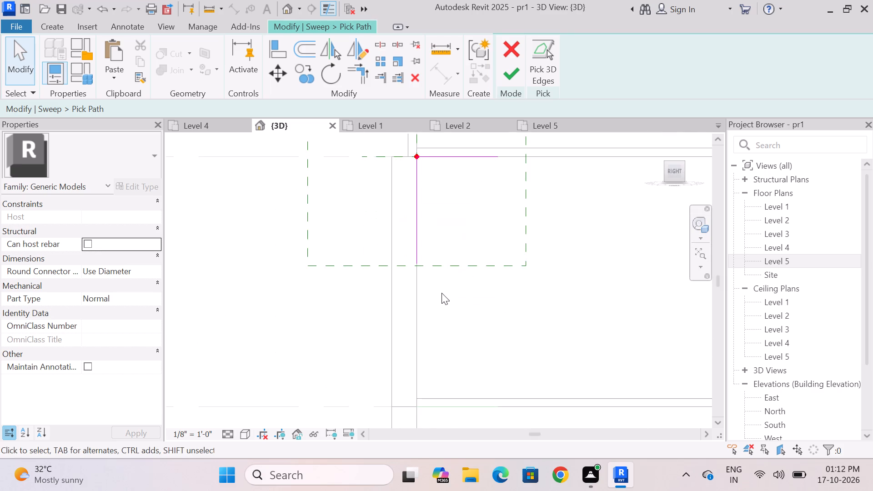
scroll(428, 235, "down", 4)
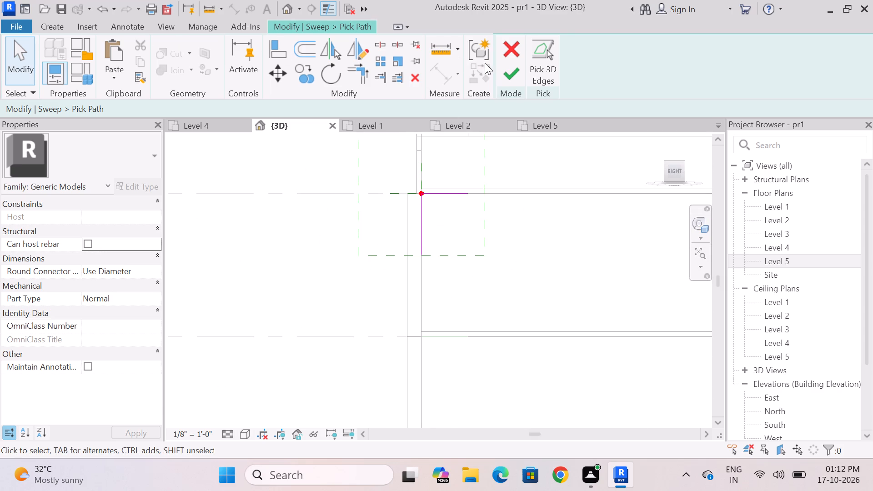
left_click(514, 75)
Sketch a closed rectangular sweep profile, 4" wide and about 3 3/4" high, outward and upward from the path's profile-plane point.
left_click(753, 76)
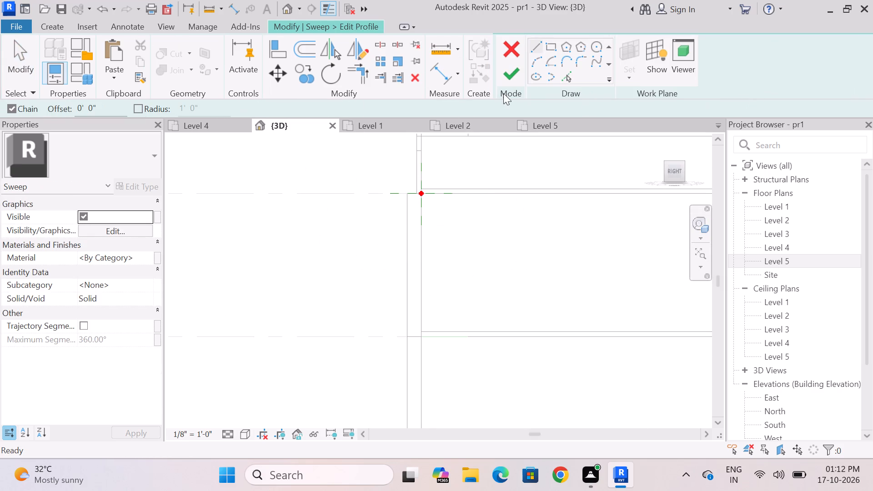
left_click(541, 44)
scroll(416, 172, "up", 4)
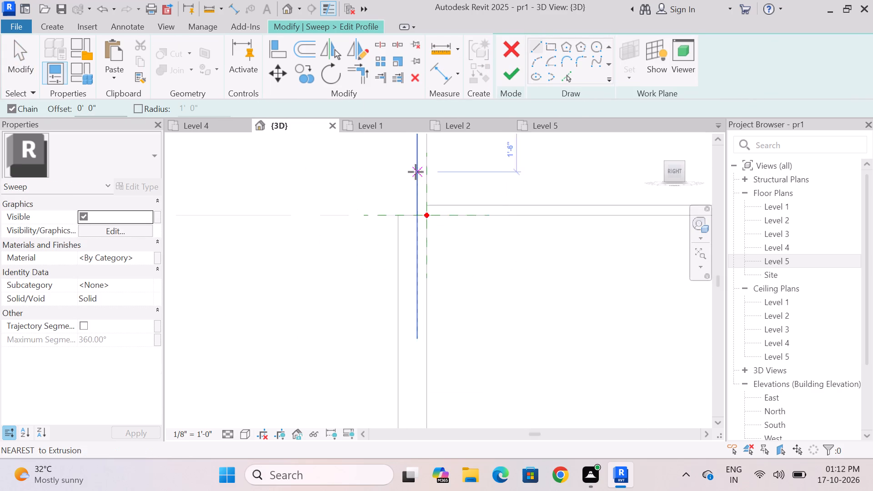
scroll(416, 172, "up", 11)
scroll(467, 351, "up", 4)
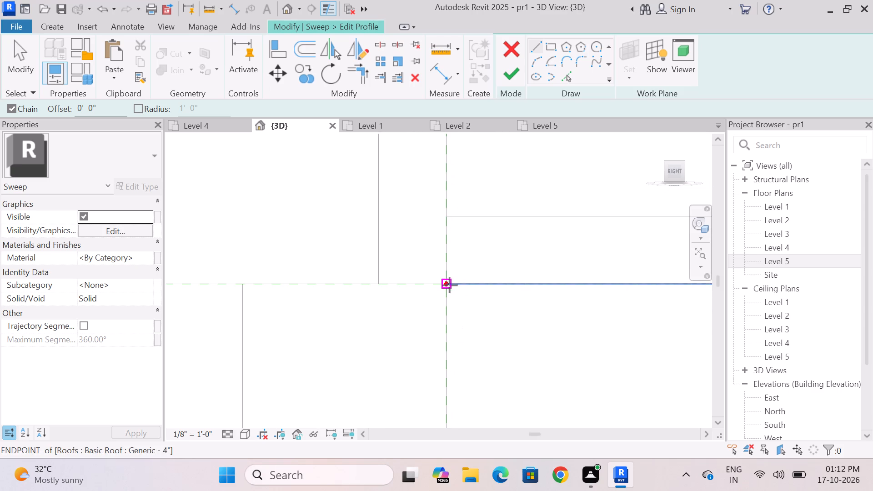
left_click(449, 285)
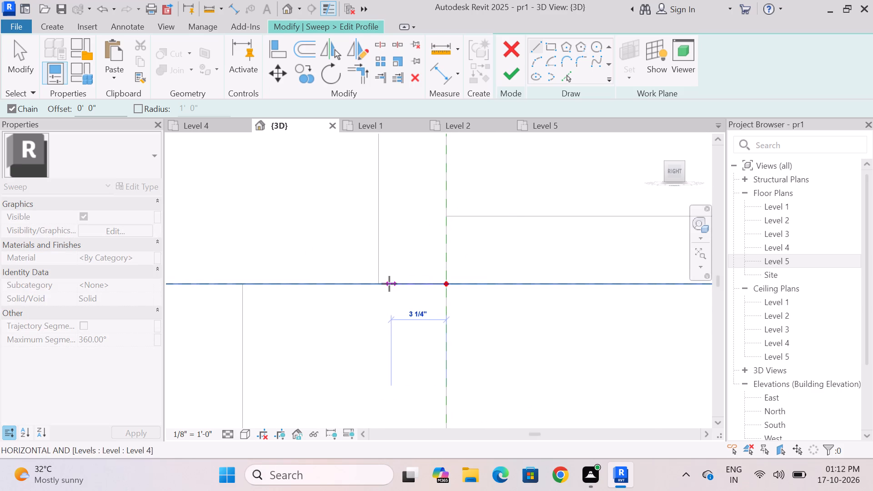
left_click(381, 281)
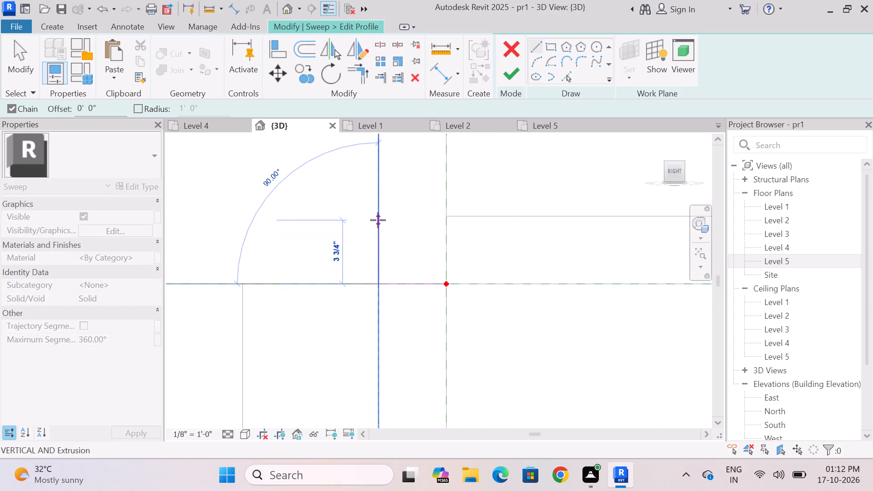
left_click(378, 220)
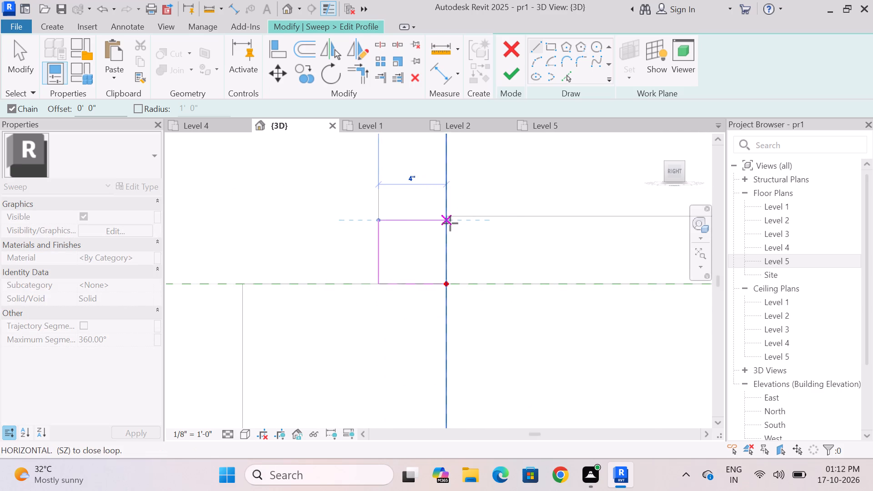
scroll(447, 223, "up", 5)
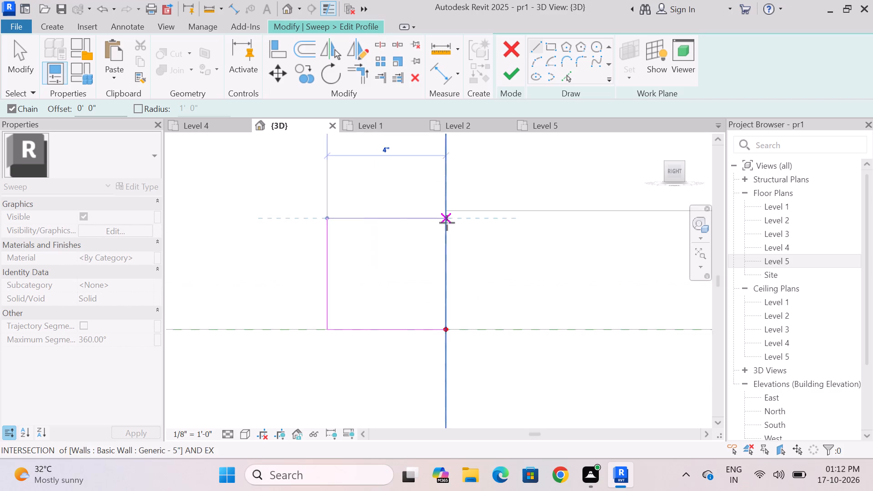
scroll(447, 223, "up", 3)
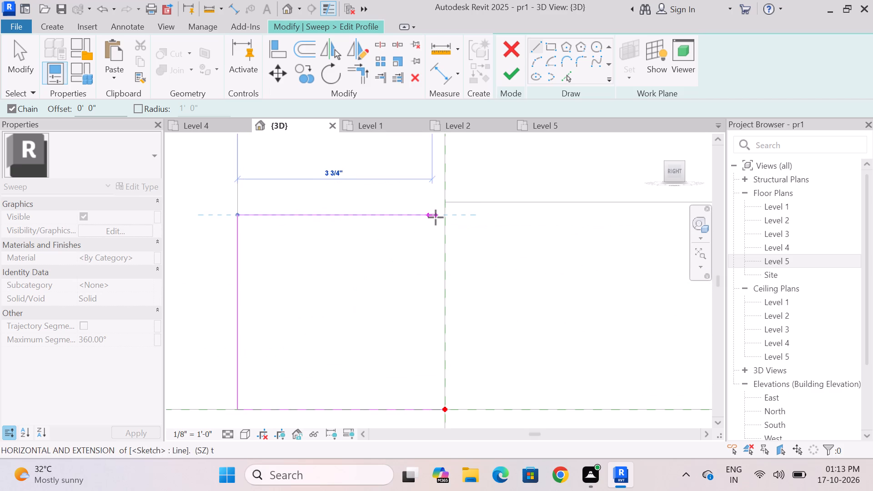
left_click(445, 217)
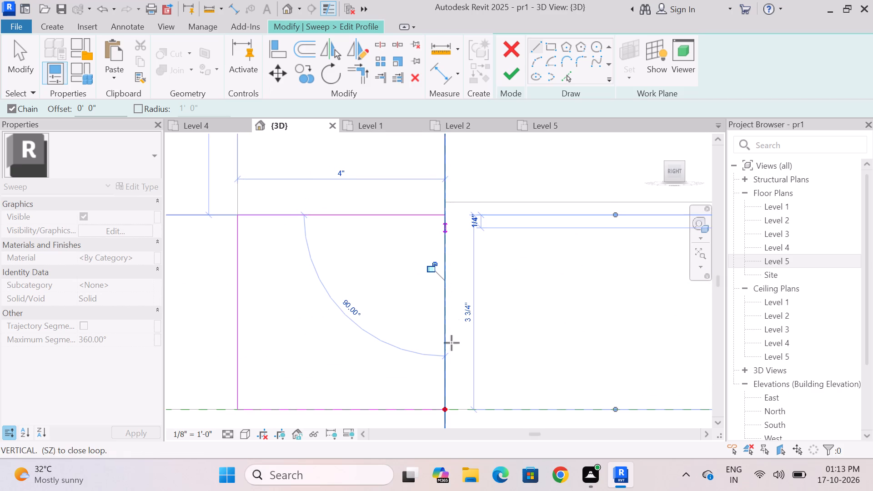
left_click(446, 410)
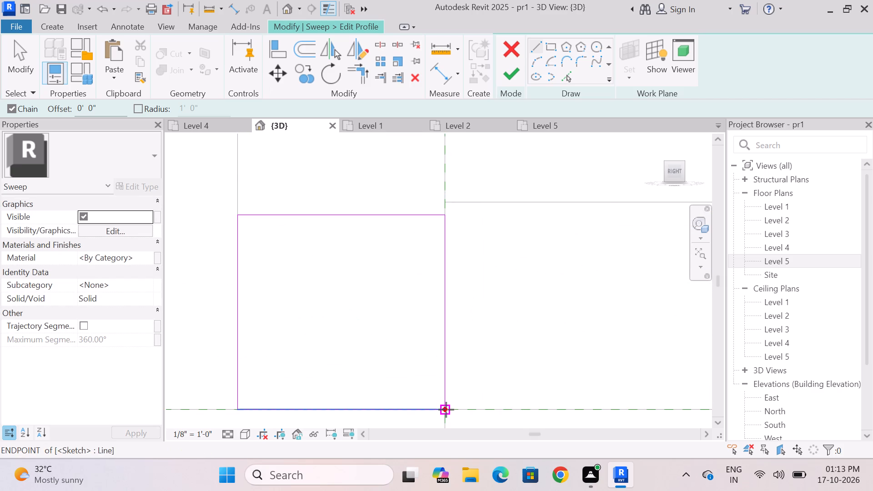
key("Escape")
scroll(382, 301, "down", 7)
key("Escape")
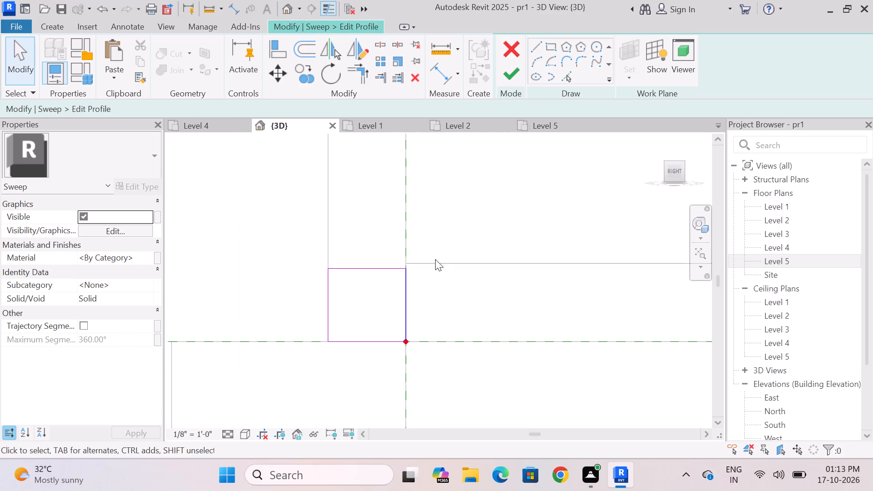
Finish the profile and generate the sweep along the slab edge and wall edge around the open upper balcony.
left_click(514, 70)
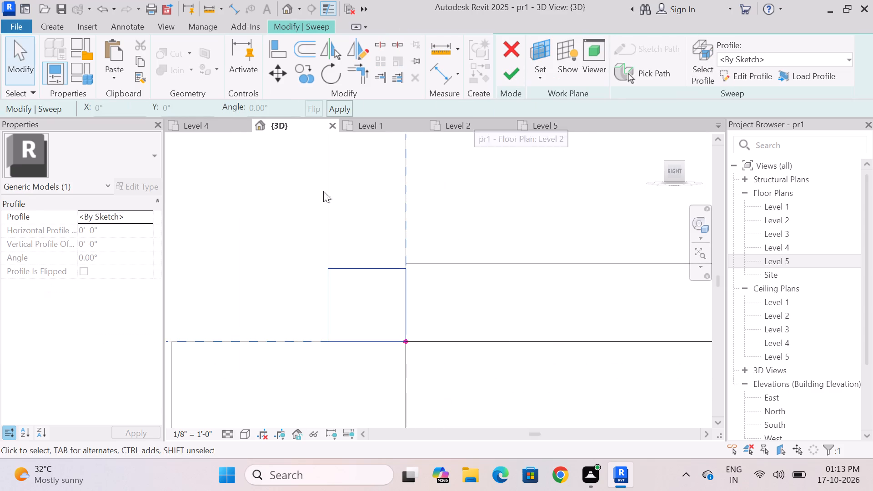
left_click(515, 73)
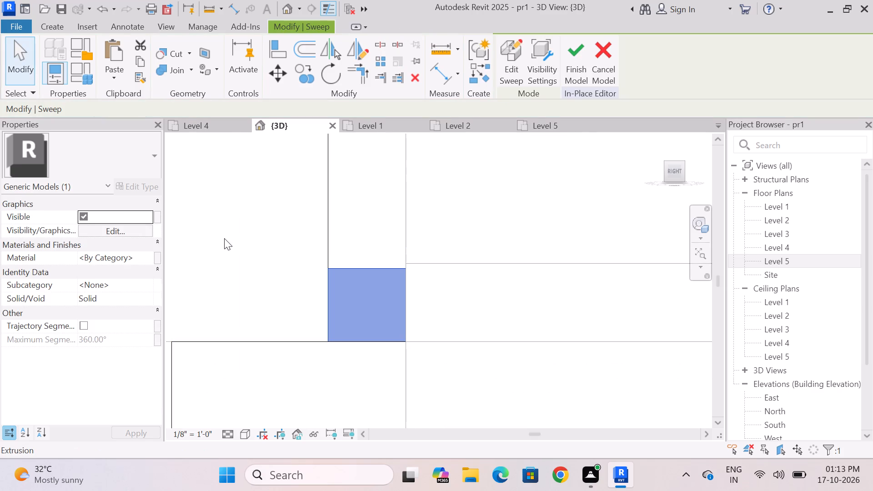
middle_click_drag(228, 235, 306, 242, "shift")
scroll(380, 198, "down", 17)
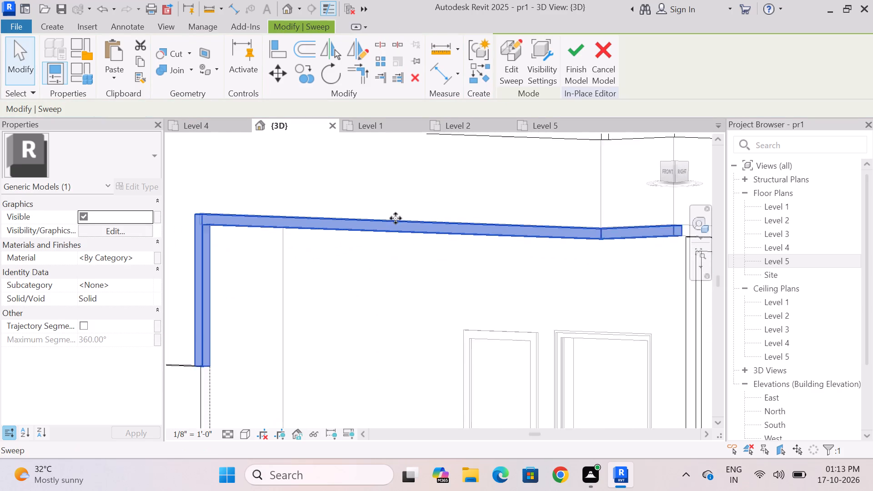
key("Escape")
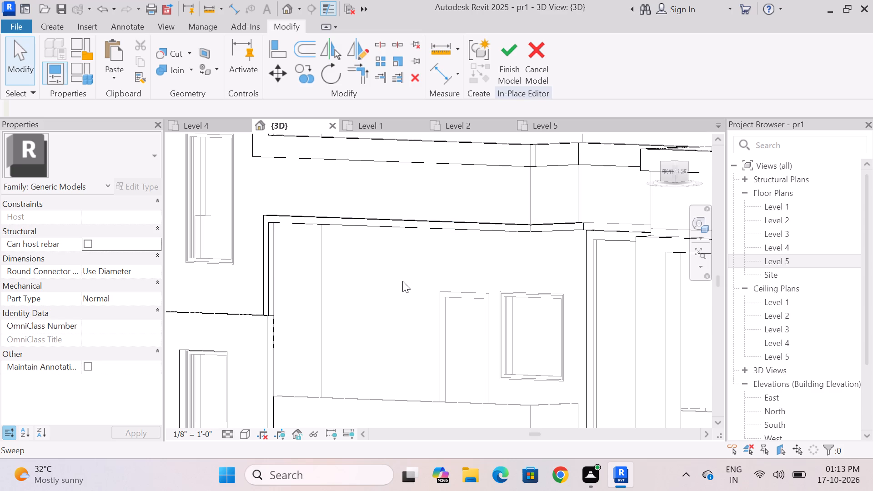
Examine the new sweep around the open upper balcony and how it meets the neighbouring facade frames and stair panel.
middle_click_drag(400, 281, 459, 280)
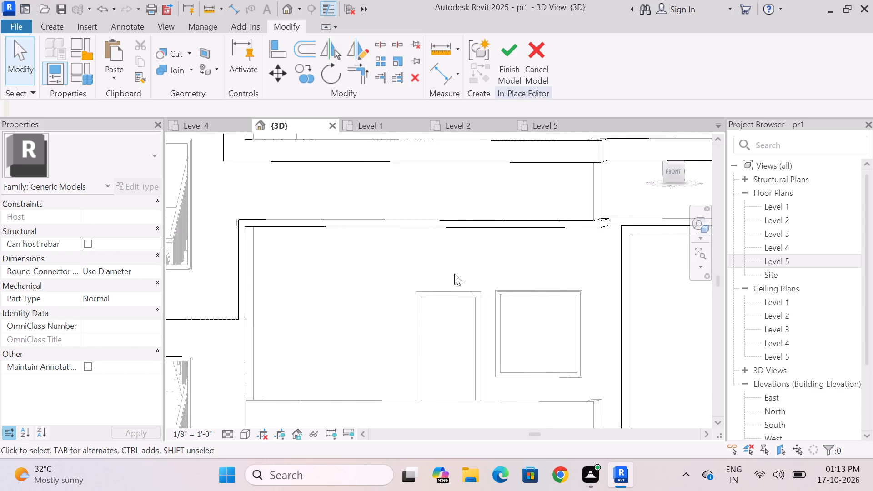
scroll(454, 274, "down", 7)
middle_click_drag(457, 283, 471, 285, "shift")
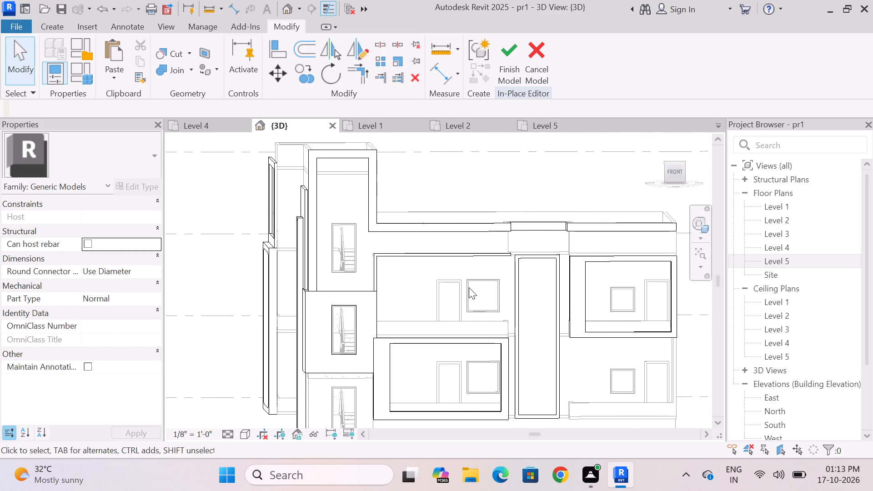
middle_click_drag(467, 290, 441, 287, "shift")
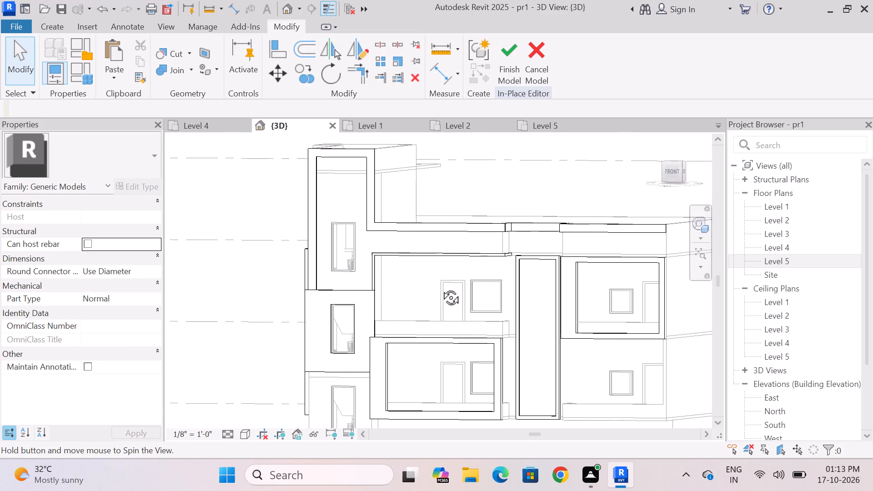
middle_click_drag(441, 287, 467, 296, "shift")
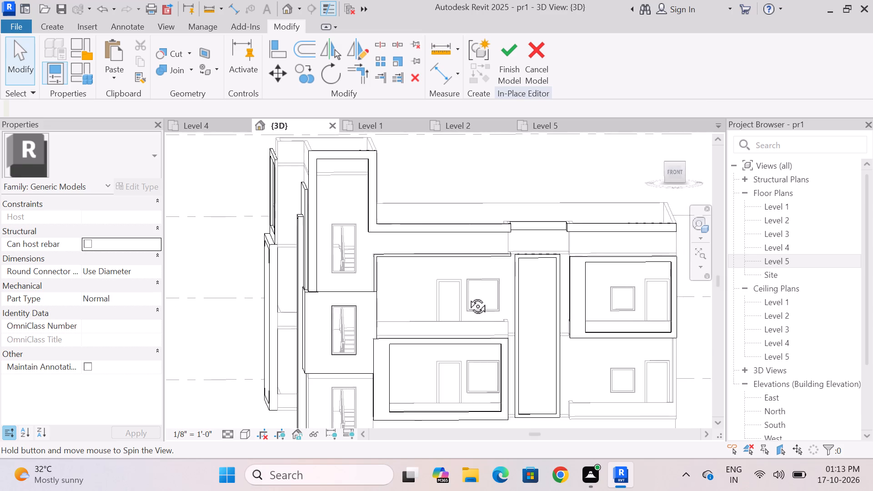
middle_click_drag(467, 296, 457, 297, "shift")
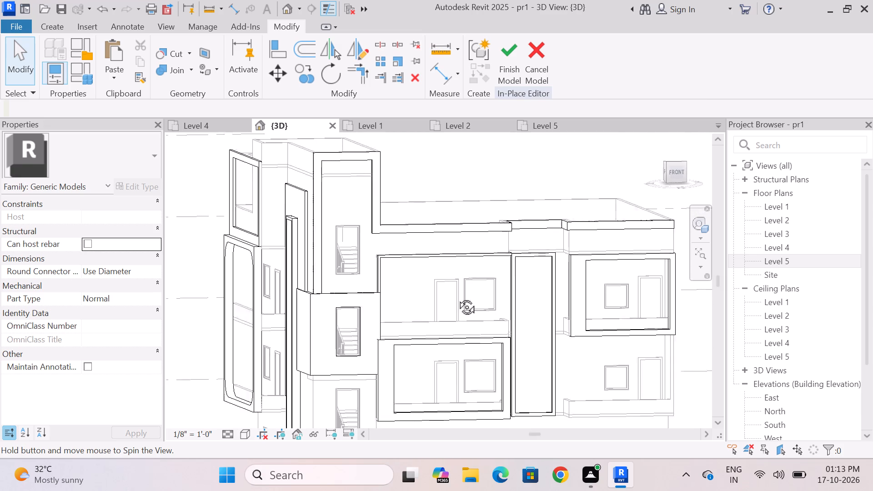
middle_click_drag(457, 297, 470, 294, "shift")
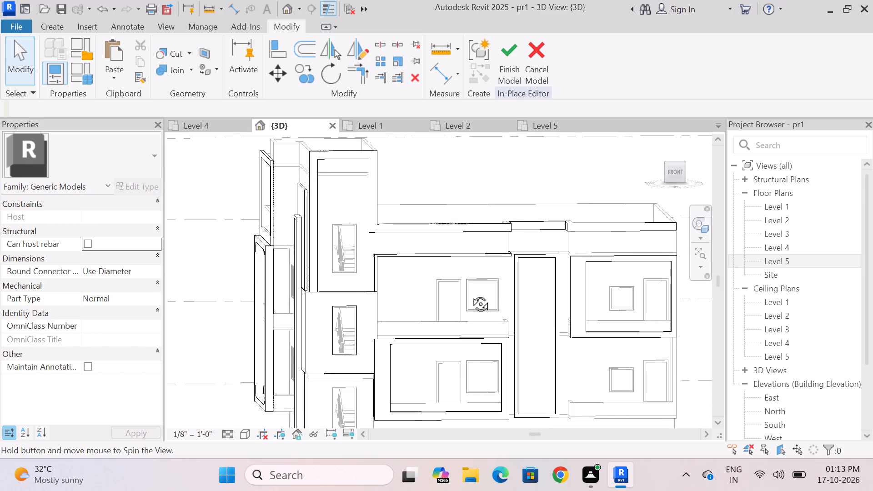
middle_click_drag(470, 294, 386, 341, "shift")
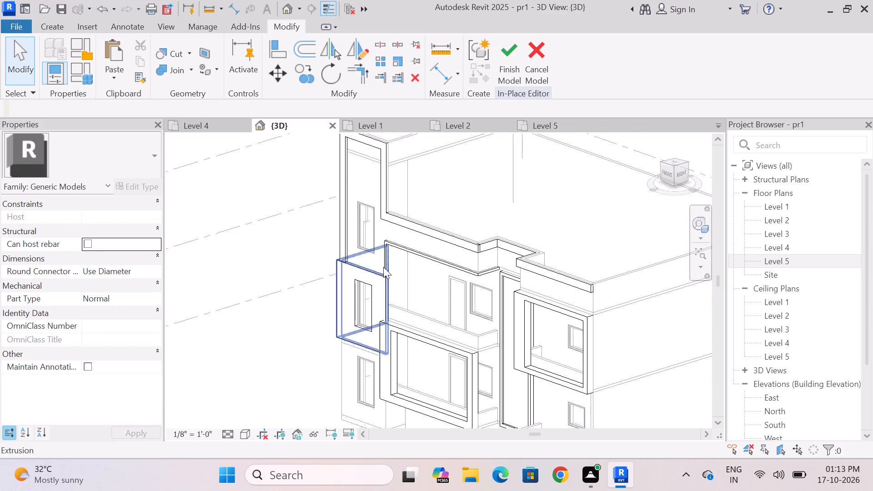
scroll(380, 243, "up", 7)
scroll(418, 324, "up", 2)
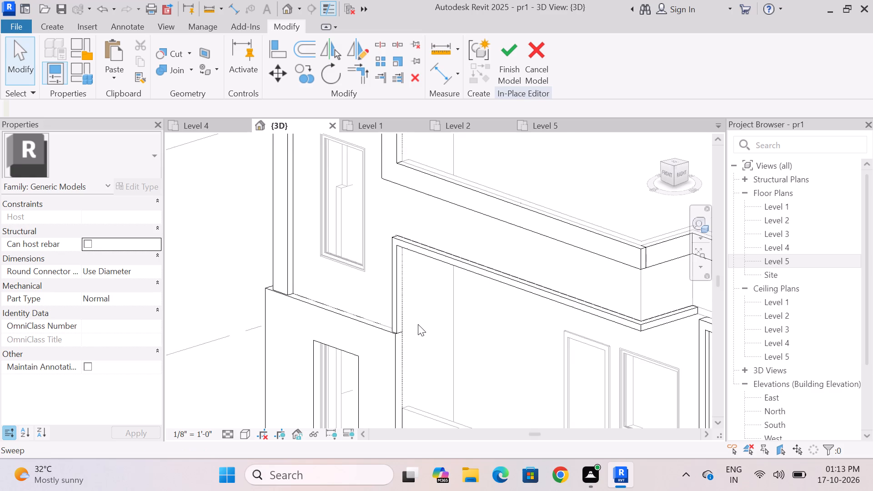
scroll(418, 324, "up", 1)
scroll(464, 269, "down", 4)
middle_click_drag(471, 288, 544, 240, "shift")
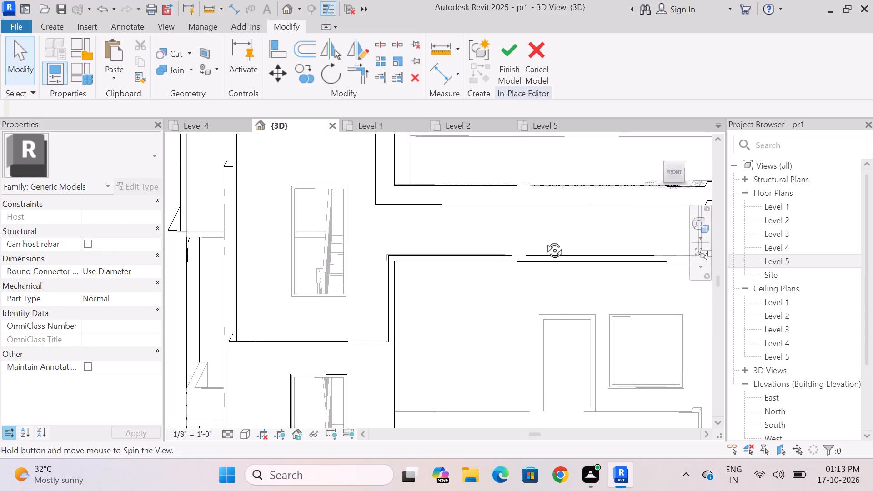
middle_click_drag(544, 240, 543, 239, "shift")
scroll(505, 205, "down", 4)
scroll(466, 339, "up", 3)
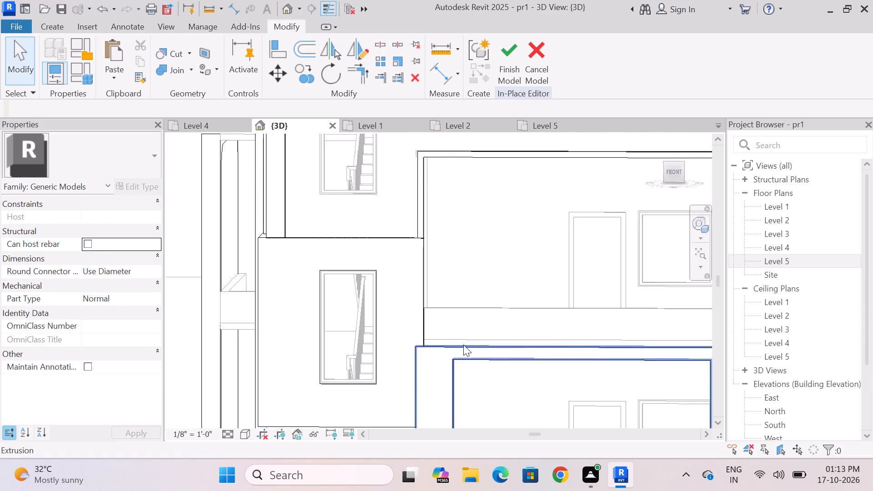
scroll(463, 345, "up", 6)
middle_click_drag(457, 328, 457, 369, "shift")
scroll(455, 346, "down", 4)
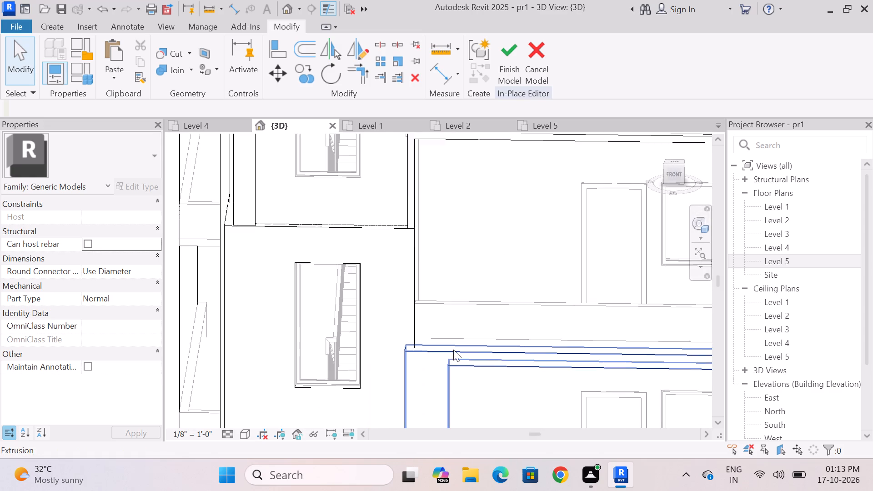
scroll(453, 350, "down", 4)
middle_click_drag(462, 236, 410, 165, "shift")
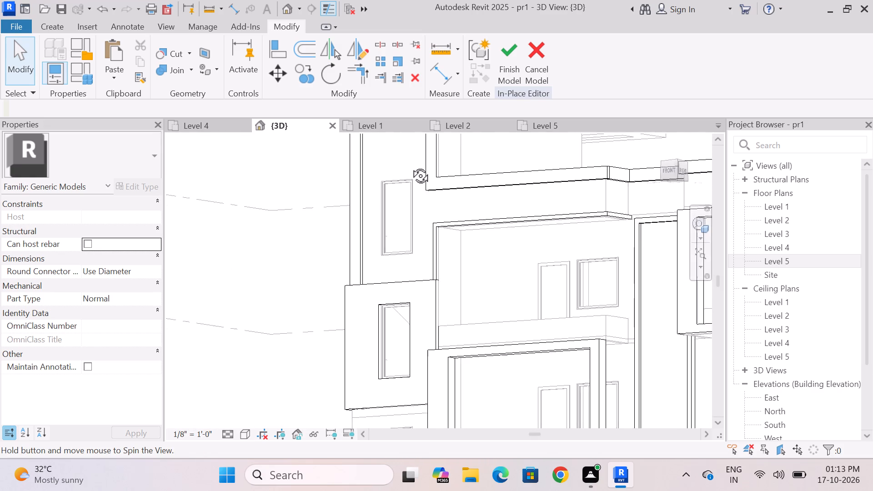
middle_click_drag(410, 165, 473, 198, "shift")
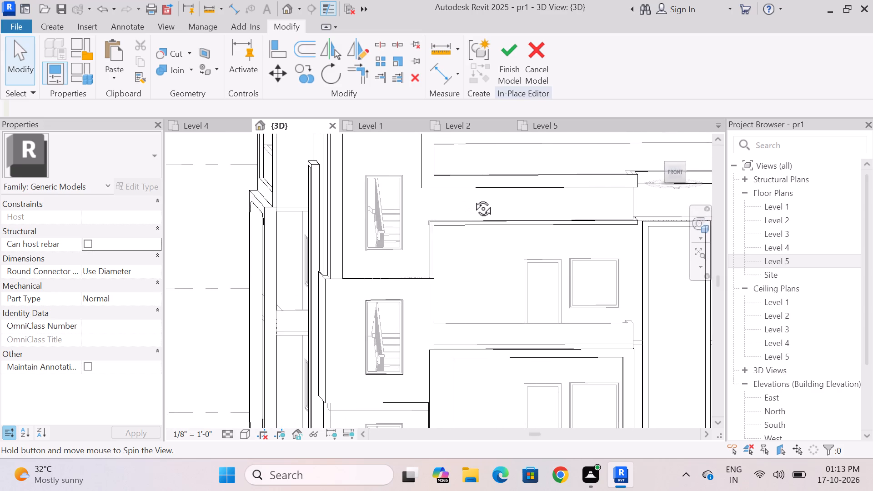
middle_click_drag(473, 198, 464, 194, "shift")
scroll(457, 187, "down", 4)
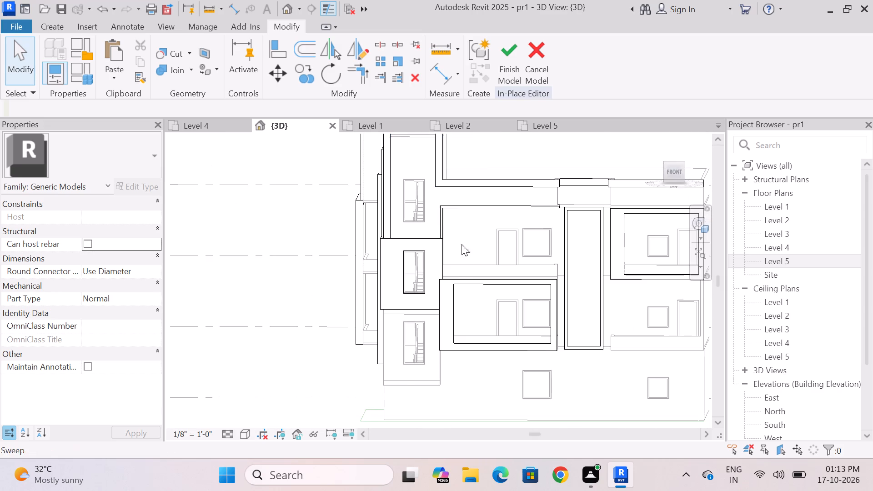
scroll(463, 276, "up", 4)
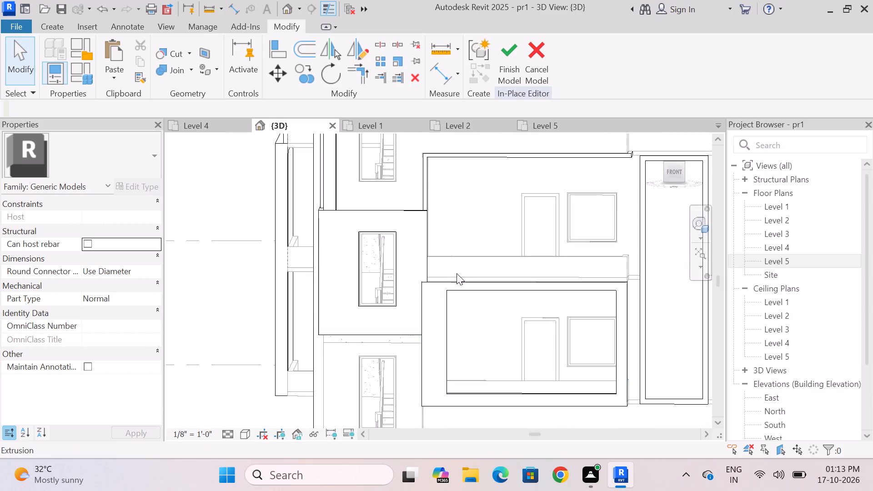
scroll(457, 270, "up", 1)
scroll(435, 276, "down", 2)
middle_click_drag(469, 236, 415, 284, "shift")
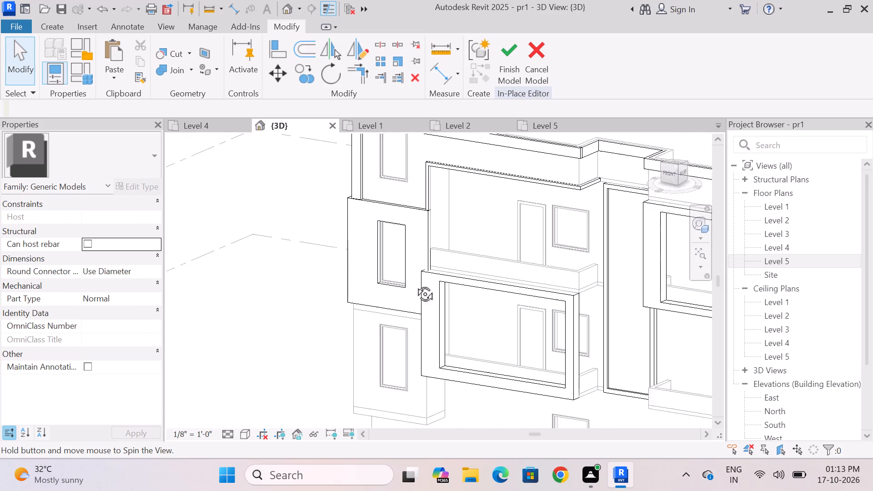
middle_click_drag(415, 284, 325, 222, "shift")
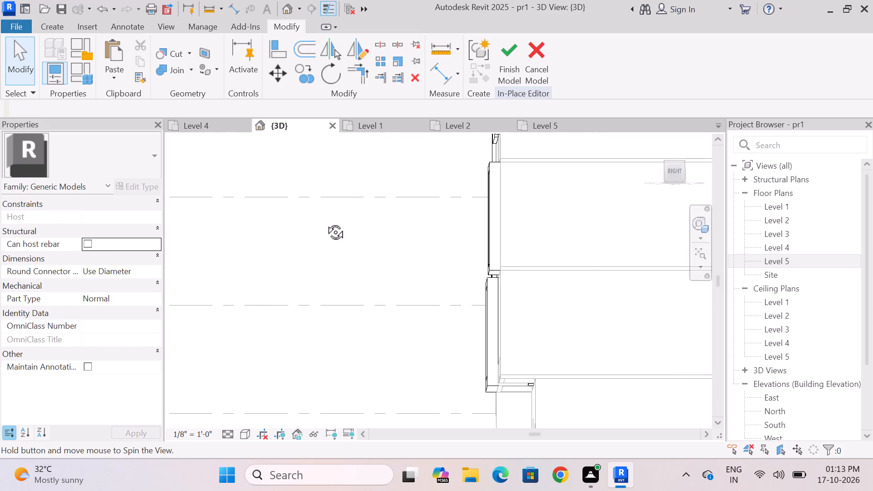
middle_click_drag(325, 222, 479, 302, "shift")
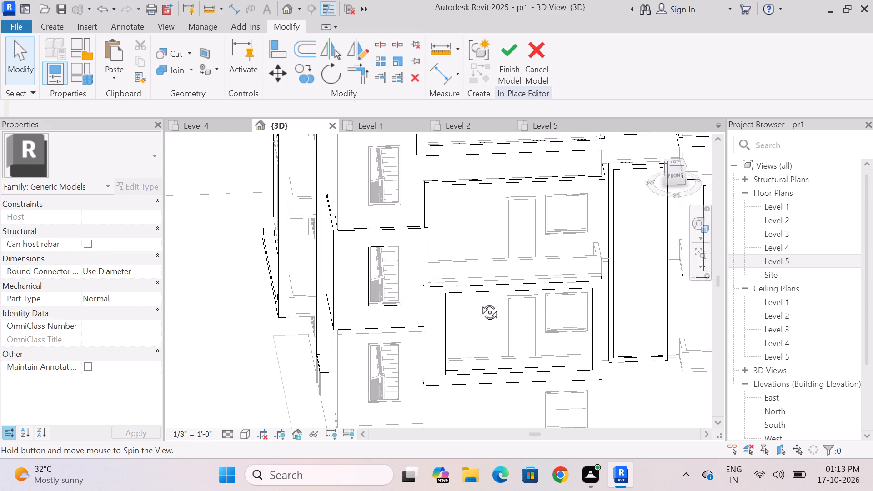
middle_click_drag(479, 302, 468, 254, "shift")
scroll(459, 248, "down", 5)
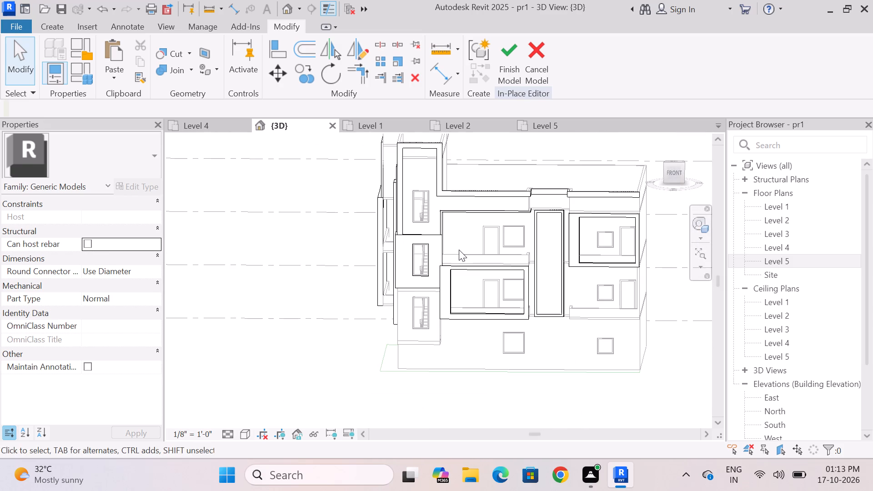
middle_click_drag(509, 240, 512, 229, "shift")
scroll(457, 263, "down", 3)
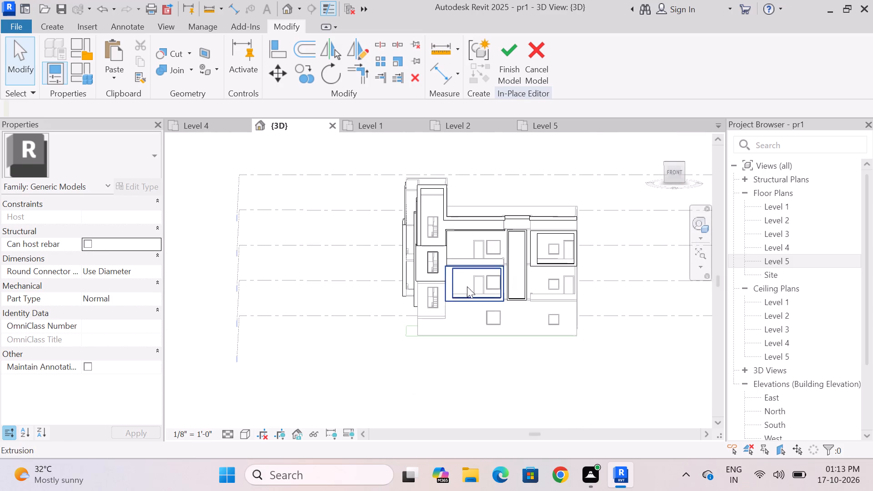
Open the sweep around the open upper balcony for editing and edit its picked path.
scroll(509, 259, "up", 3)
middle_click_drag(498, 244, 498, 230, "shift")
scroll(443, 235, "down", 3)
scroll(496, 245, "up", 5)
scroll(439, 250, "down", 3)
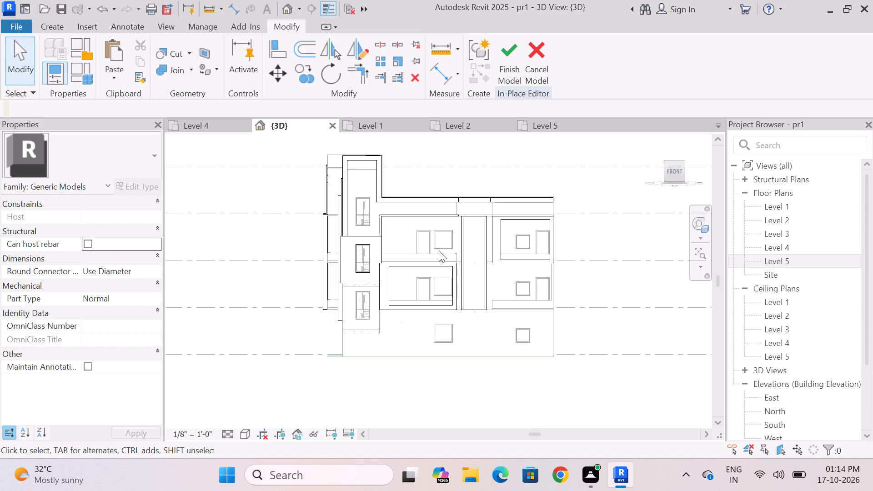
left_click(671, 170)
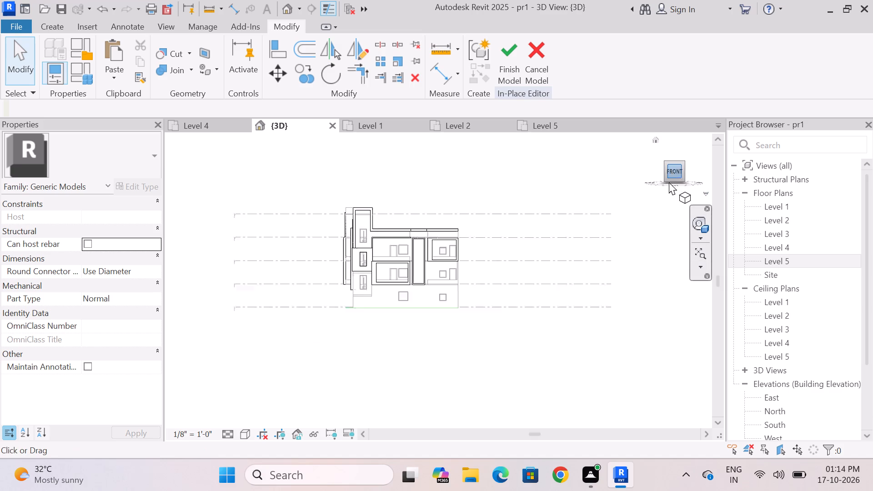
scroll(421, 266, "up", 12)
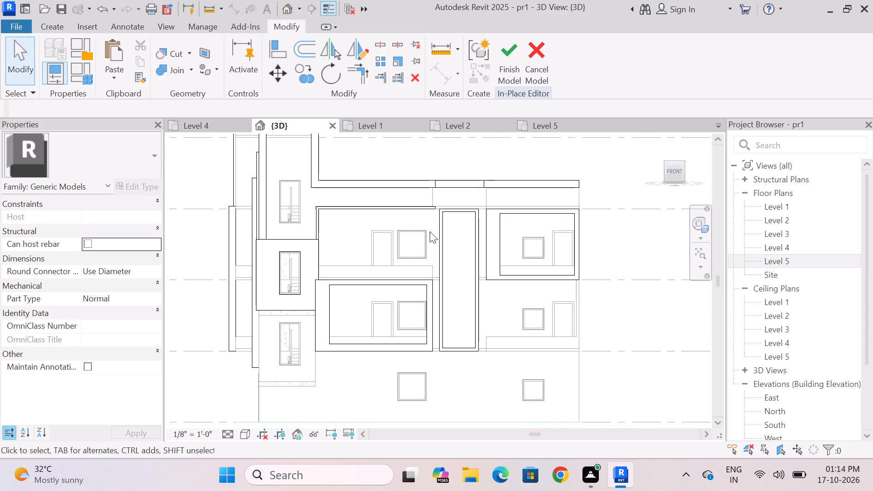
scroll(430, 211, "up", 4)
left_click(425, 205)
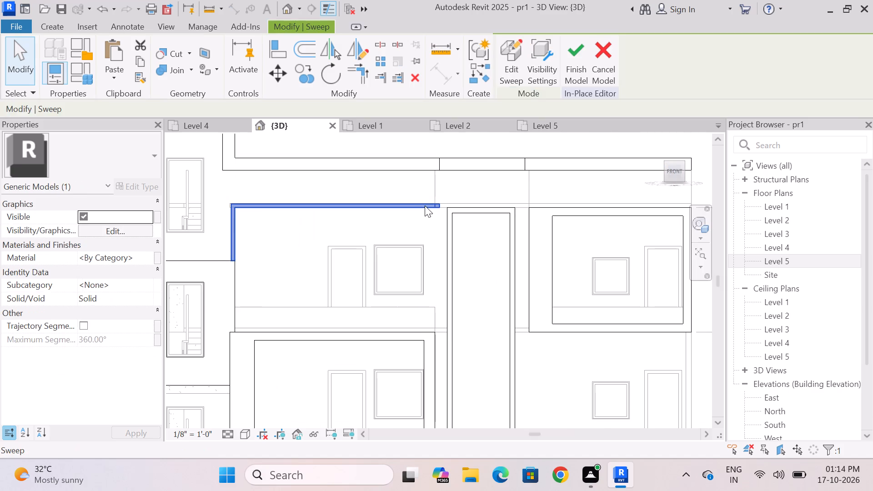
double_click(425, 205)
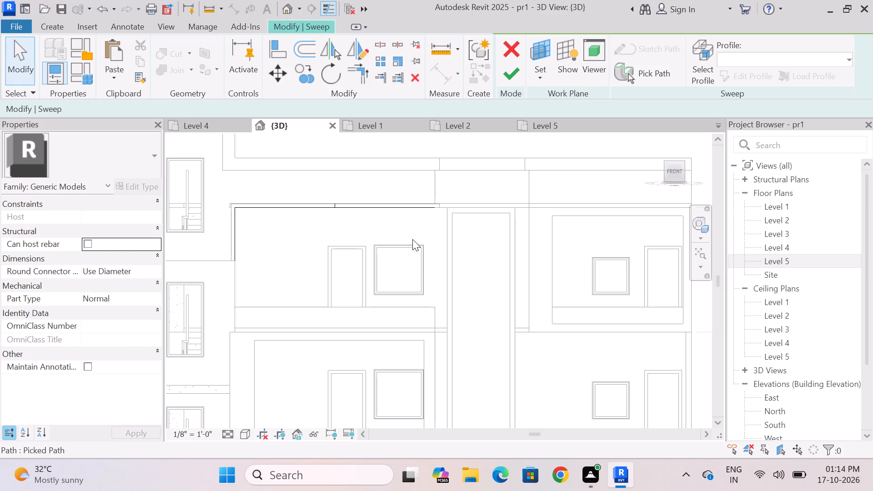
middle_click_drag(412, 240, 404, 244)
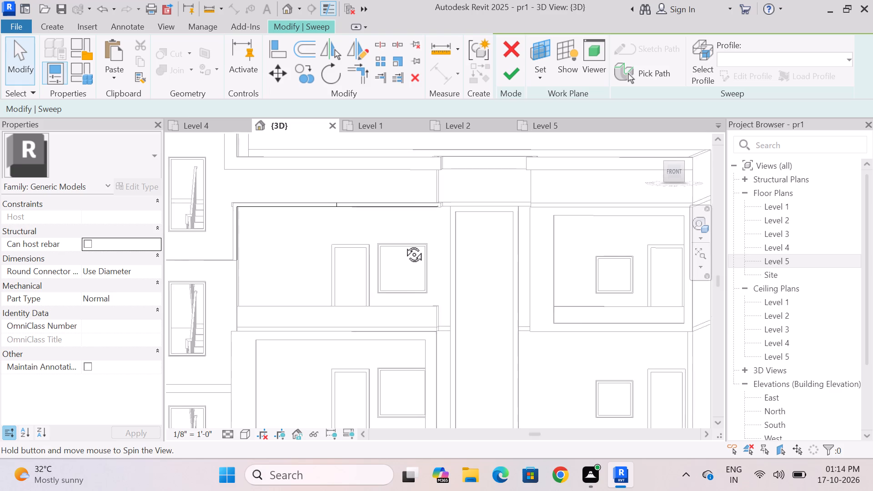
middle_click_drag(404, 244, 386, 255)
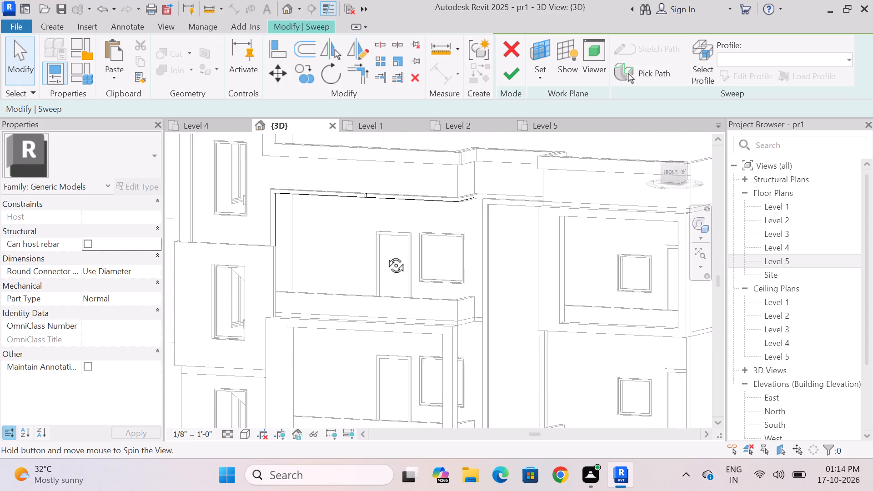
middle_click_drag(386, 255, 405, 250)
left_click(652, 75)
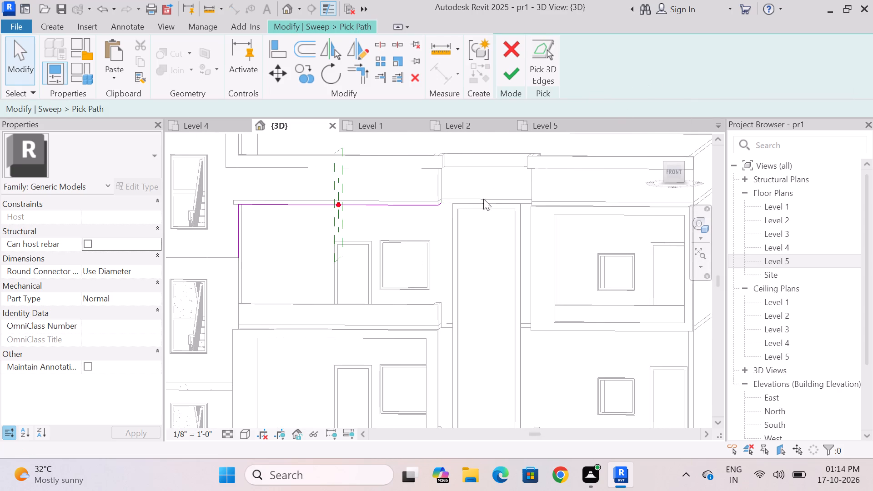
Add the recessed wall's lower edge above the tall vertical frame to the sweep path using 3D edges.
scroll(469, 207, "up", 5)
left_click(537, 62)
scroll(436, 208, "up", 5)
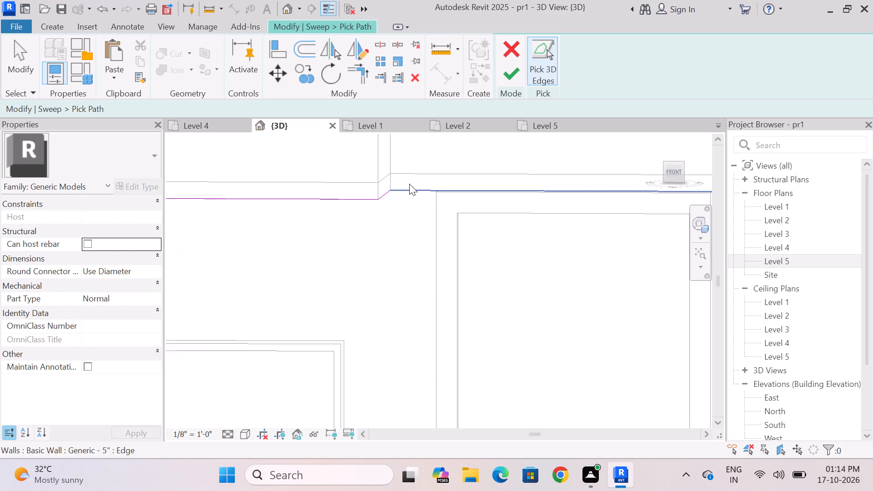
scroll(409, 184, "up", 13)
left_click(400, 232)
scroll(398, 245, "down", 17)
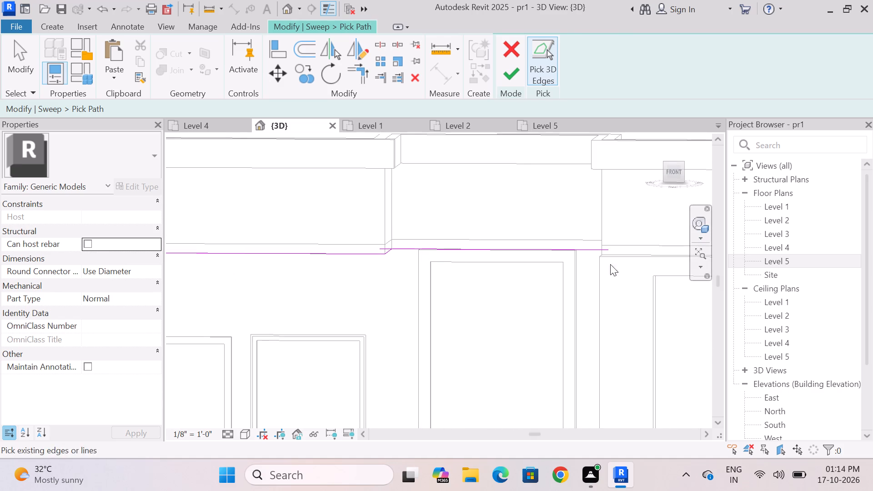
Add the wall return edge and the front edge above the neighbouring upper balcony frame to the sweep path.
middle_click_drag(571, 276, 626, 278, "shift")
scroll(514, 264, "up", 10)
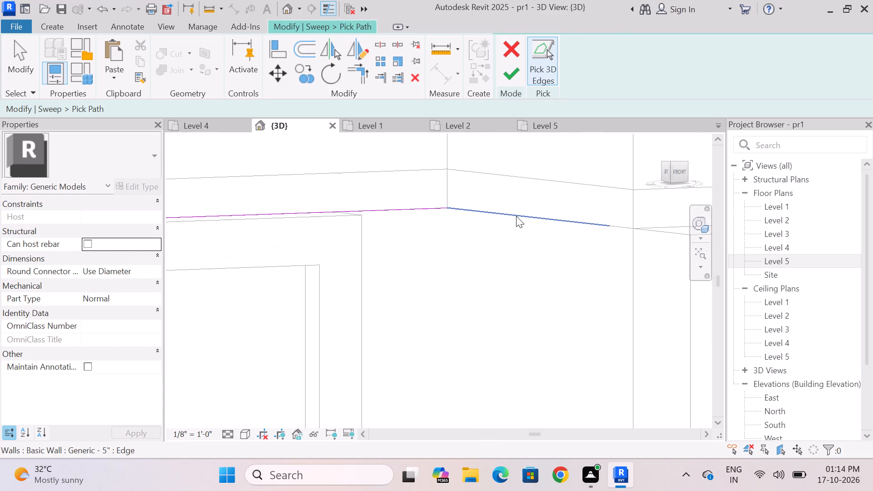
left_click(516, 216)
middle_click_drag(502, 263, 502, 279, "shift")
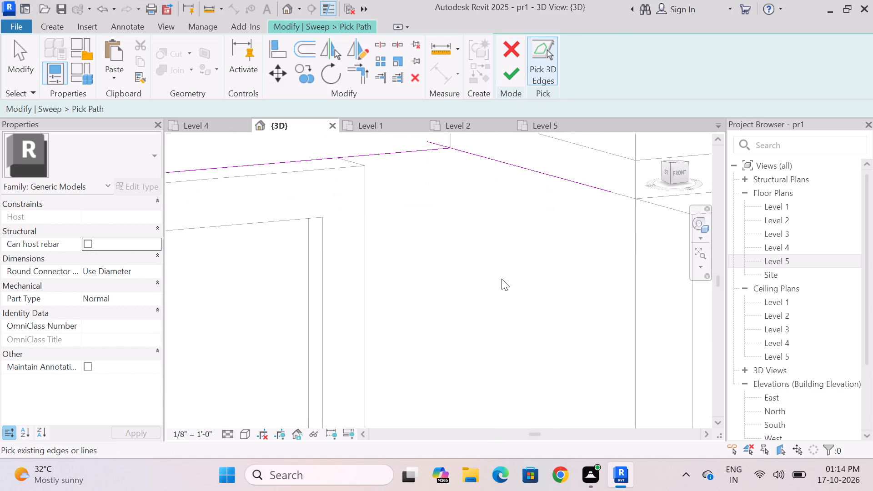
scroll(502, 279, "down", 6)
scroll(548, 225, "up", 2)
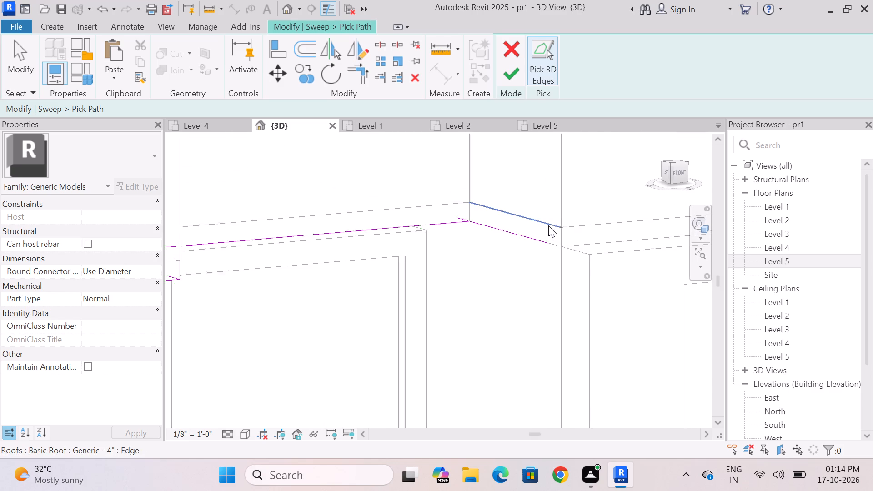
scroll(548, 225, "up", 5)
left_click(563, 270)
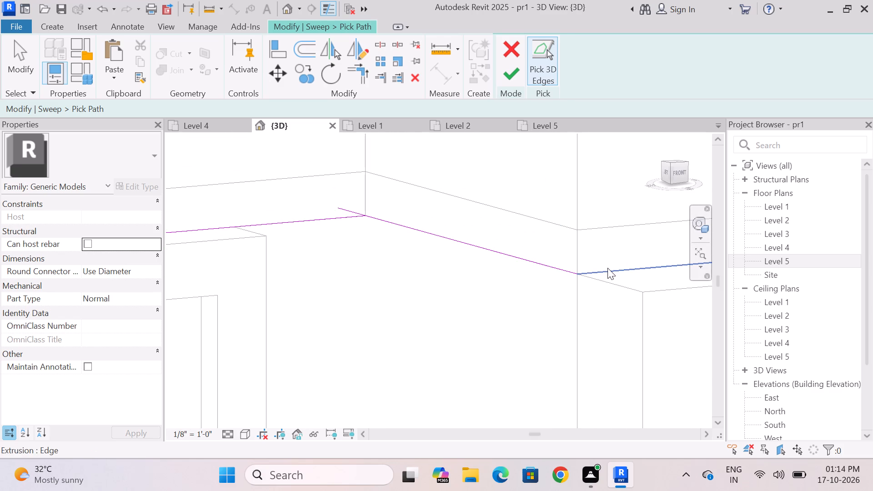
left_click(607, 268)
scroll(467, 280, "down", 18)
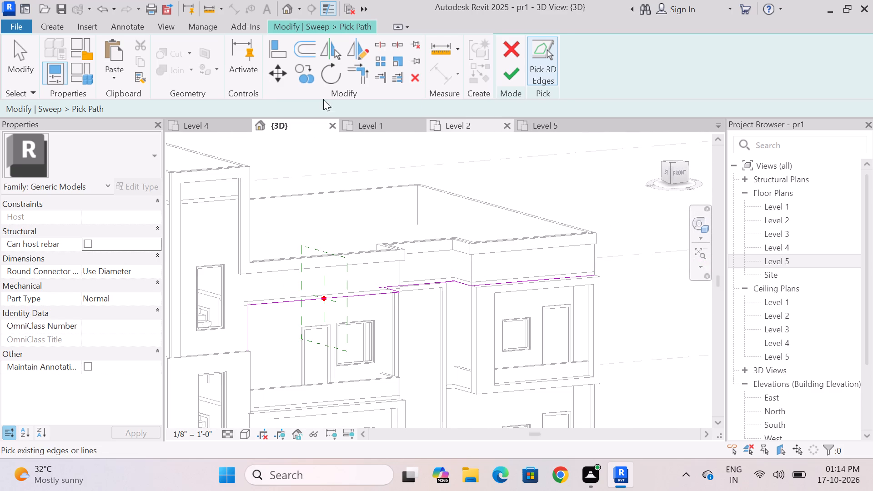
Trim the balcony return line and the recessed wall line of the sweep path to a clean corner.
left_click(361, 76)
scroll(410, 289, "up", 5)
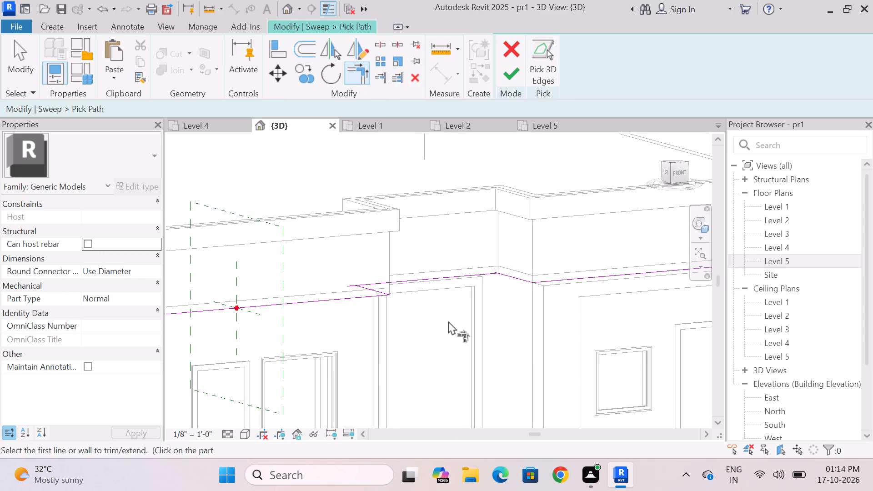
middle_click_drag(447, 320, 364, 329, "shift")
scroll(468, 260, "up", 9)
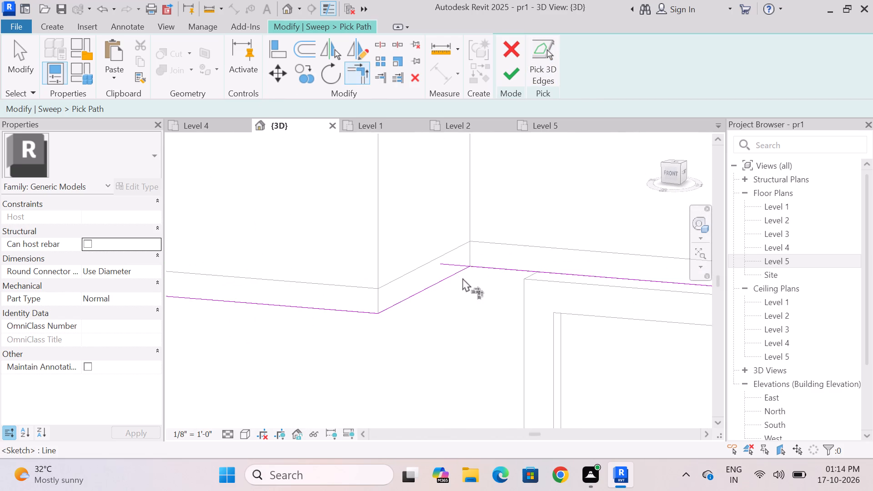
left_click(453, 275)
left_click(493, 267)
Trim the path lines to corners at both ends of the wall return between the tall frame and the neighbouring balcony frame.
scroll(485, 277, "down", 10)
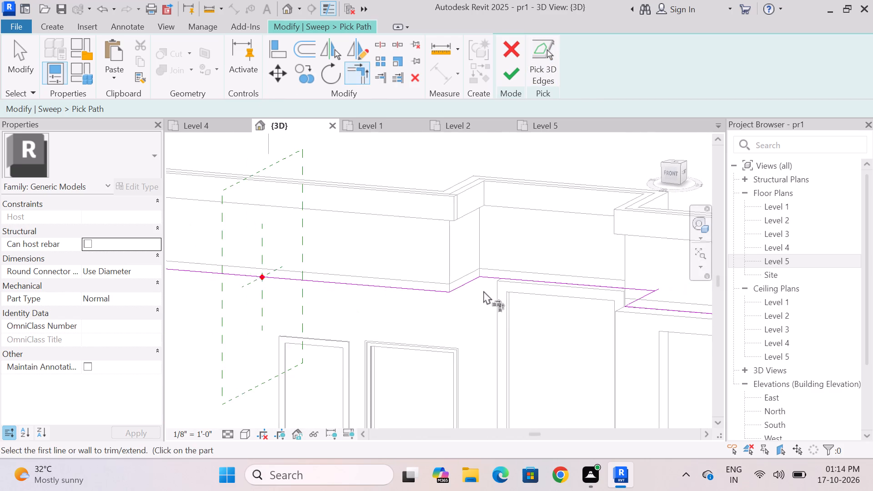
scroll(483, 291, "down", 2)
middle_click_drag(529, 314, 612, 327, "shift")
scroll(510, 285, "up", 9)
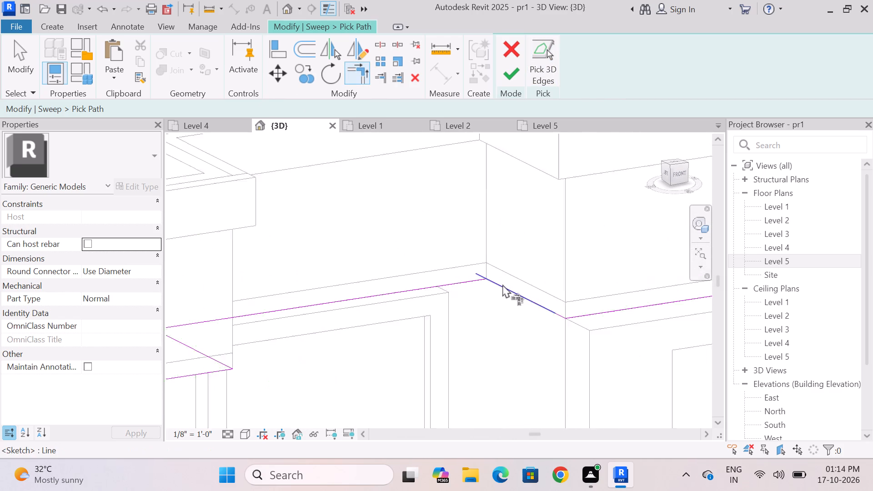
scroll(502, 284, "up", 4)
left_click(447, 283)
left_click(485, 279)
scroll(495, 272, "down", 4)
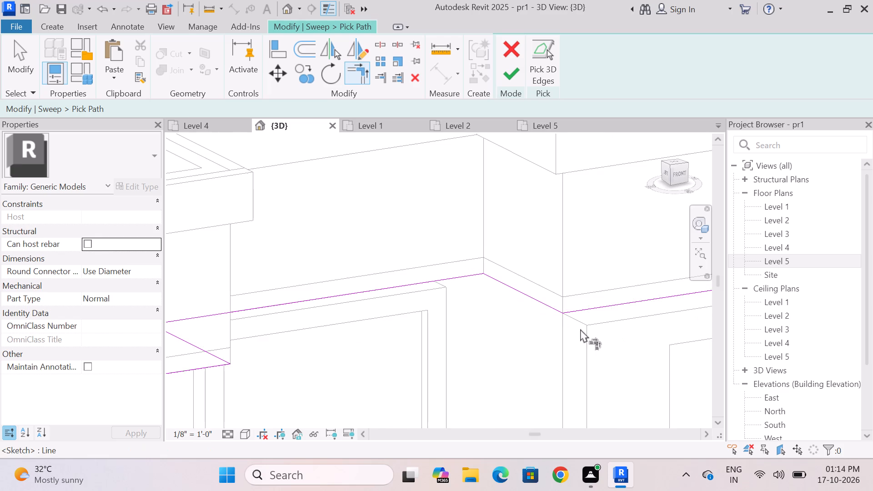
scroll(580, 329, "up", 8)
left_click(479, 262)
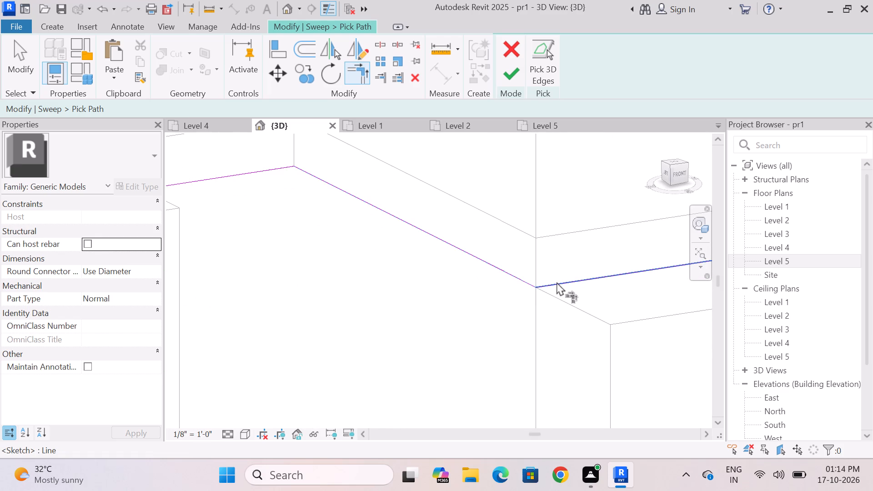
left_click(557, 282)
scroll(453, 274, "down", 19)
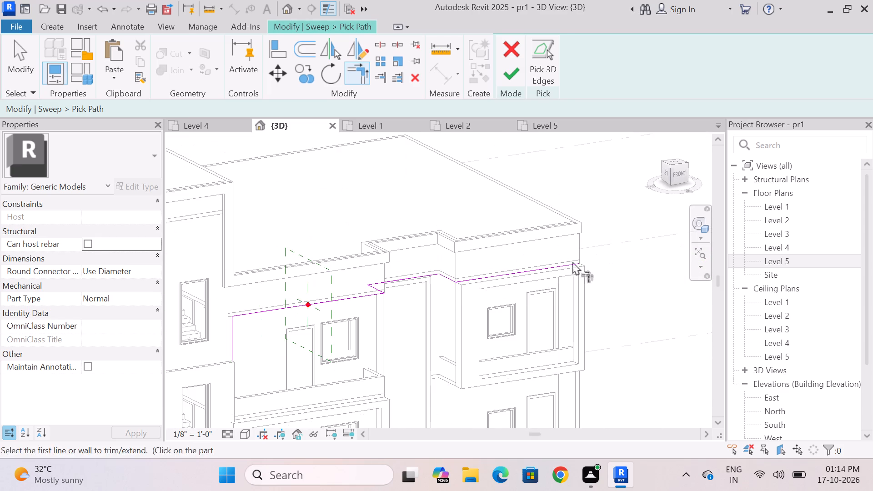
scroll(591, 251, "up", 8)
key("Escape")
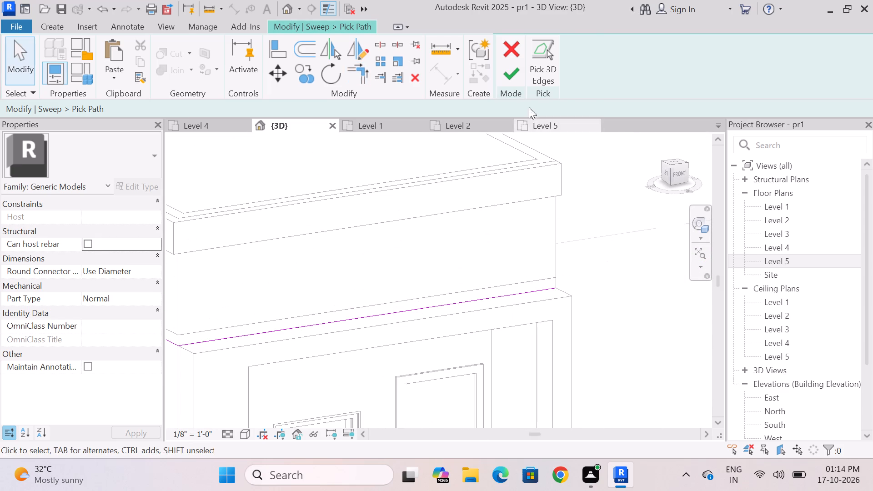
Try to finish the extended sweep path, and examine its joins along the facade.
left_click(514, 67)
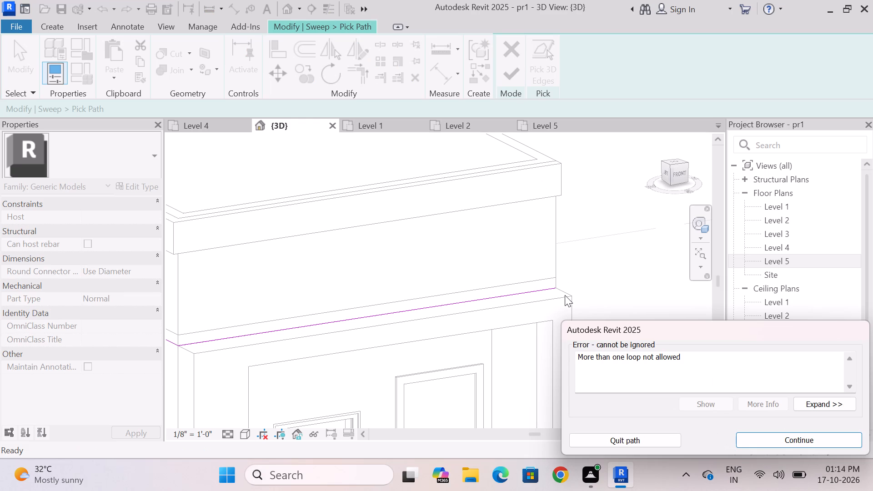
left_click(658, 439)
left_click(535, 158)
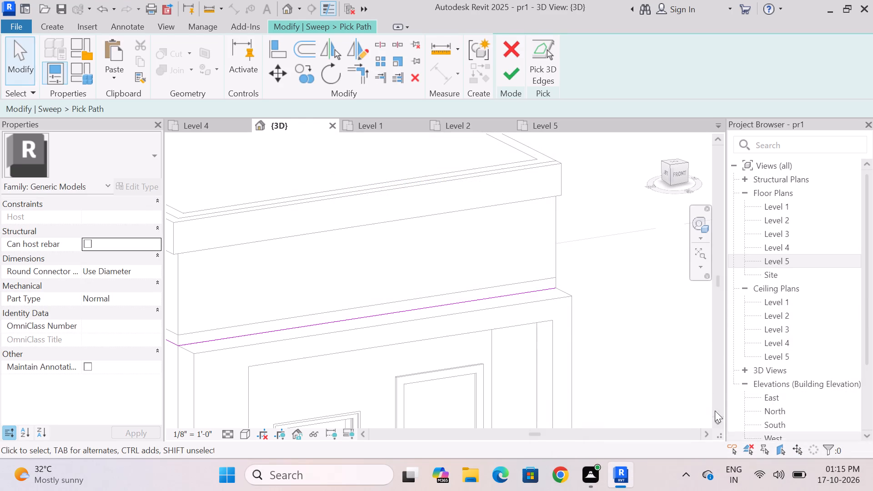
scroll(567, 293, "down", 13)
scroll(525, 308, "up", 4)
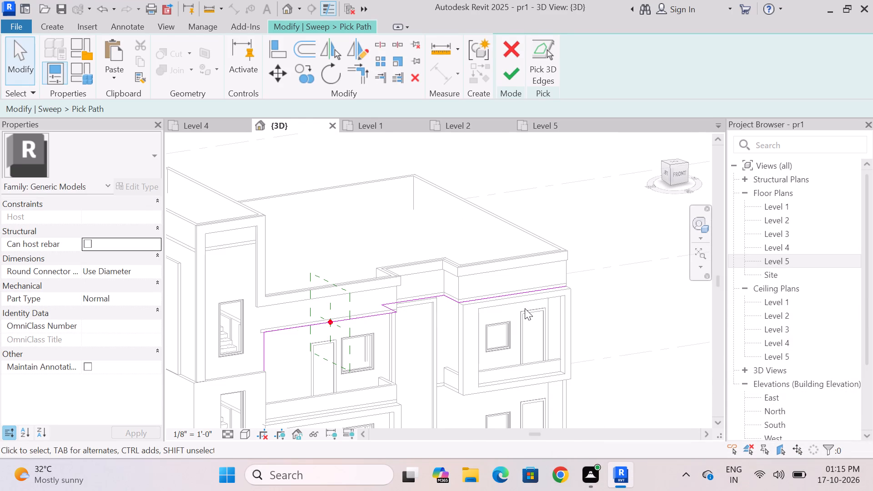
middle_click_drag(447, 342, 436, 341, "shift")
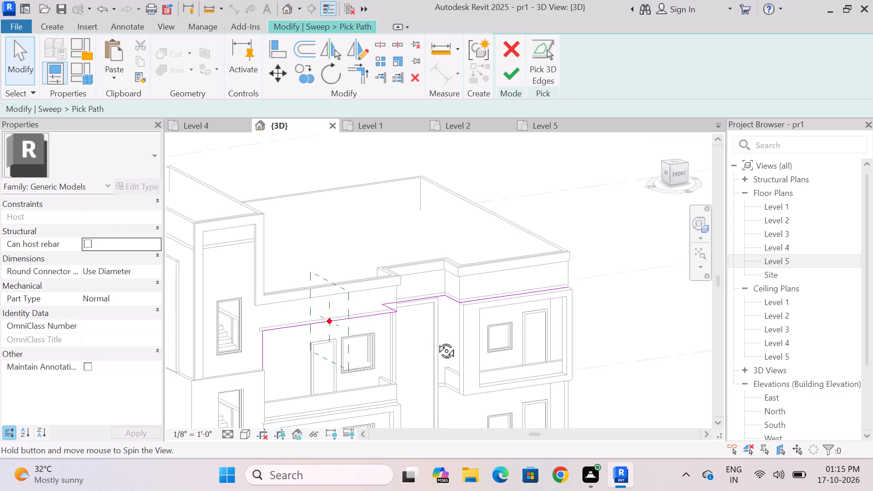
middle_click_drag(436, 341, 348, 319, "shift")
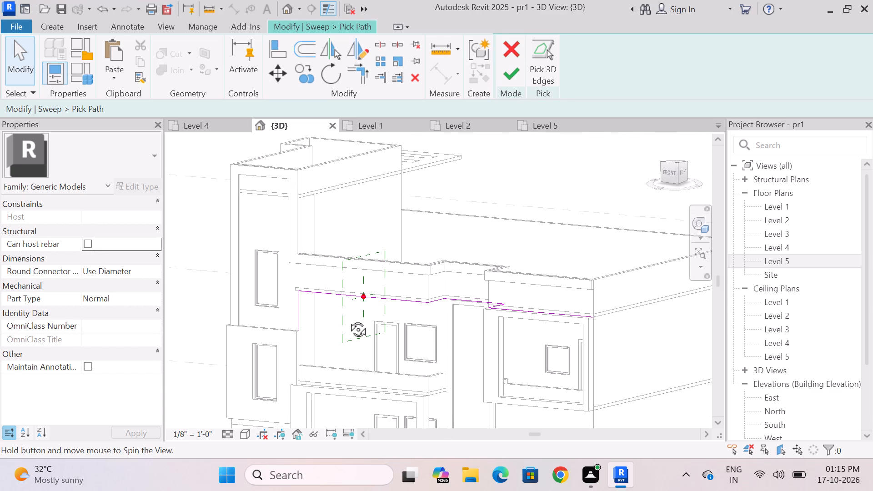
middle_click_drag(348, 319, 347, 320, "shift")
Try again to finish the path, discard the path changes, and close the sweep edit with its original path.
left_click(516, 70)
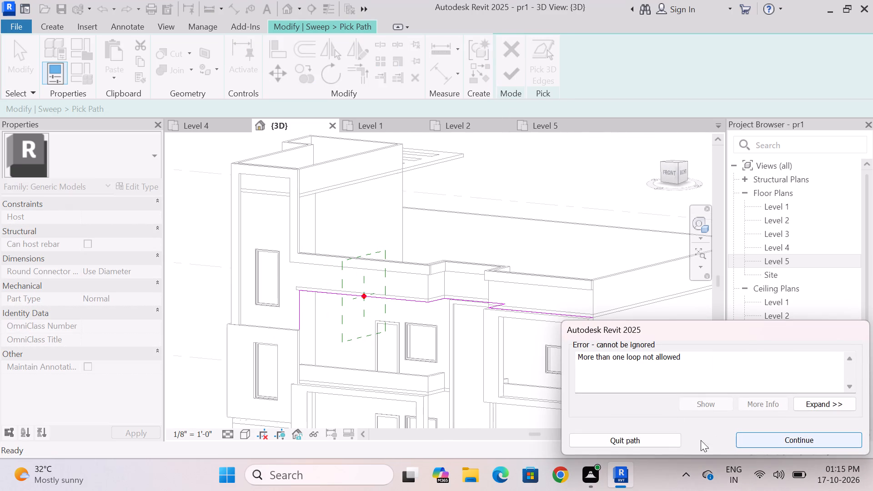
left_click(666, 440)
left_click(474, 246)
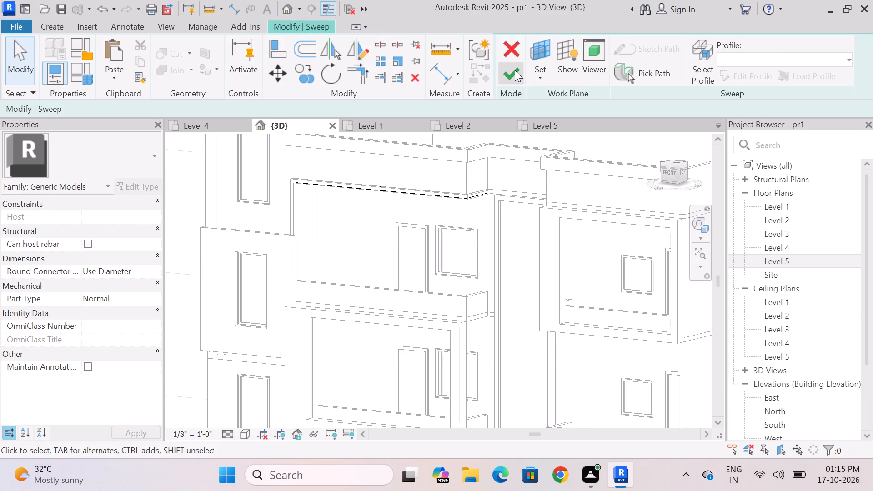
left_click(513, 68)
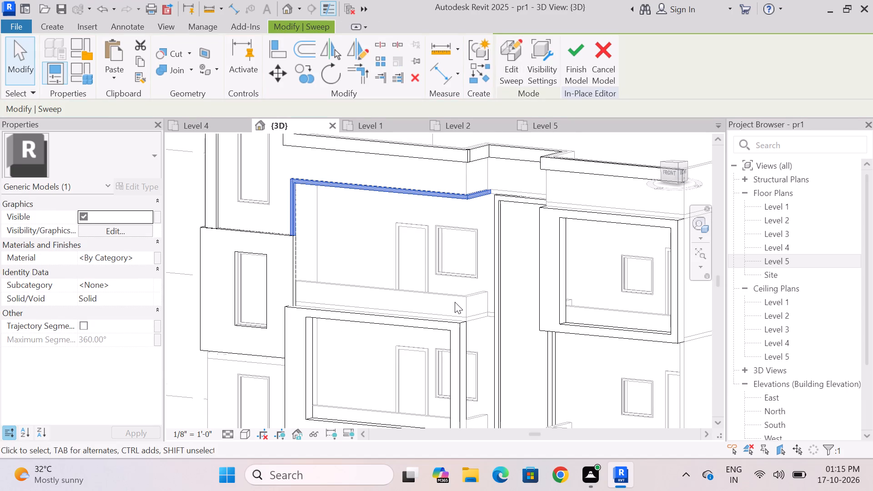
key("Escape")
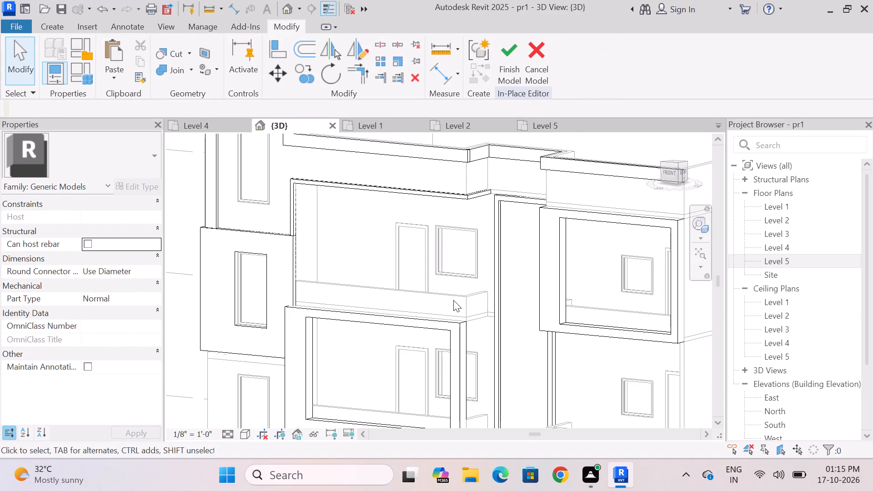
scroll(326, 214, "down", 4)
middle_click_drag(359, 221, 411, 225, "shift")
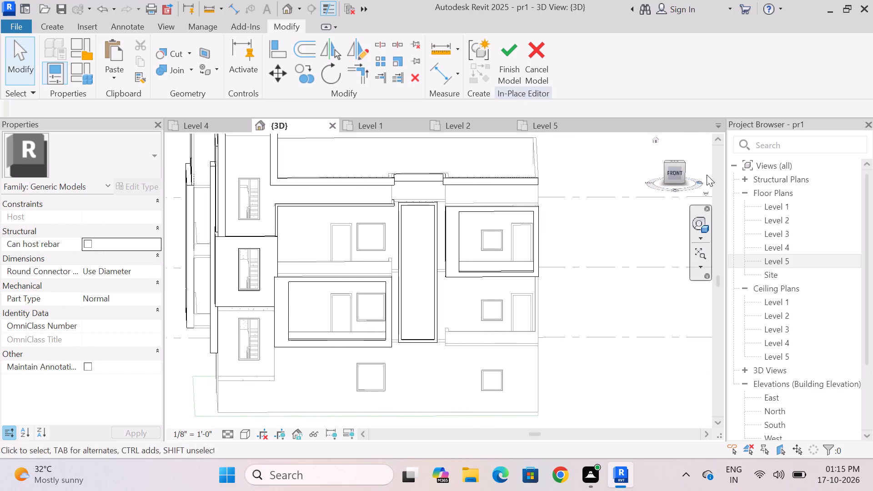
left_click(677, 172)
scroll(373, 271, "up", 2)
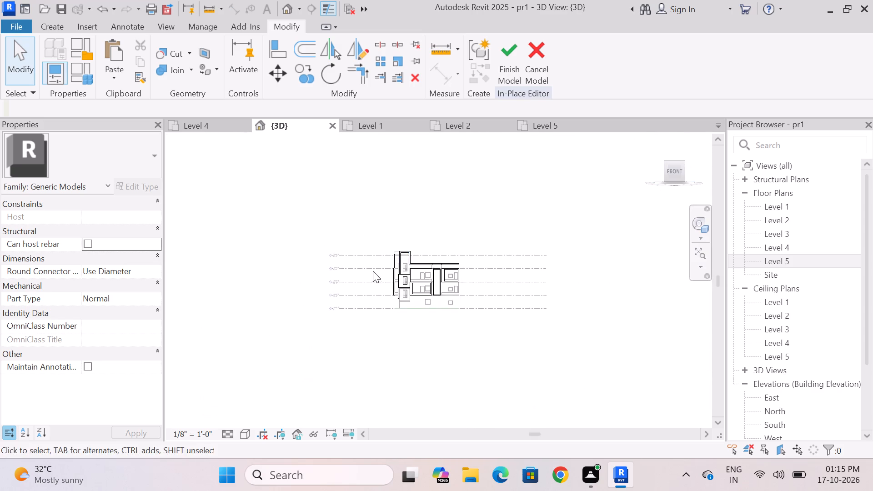
Start an extrusion on the wall face around the top stair window and sketch a 3'-0" by 6'-0" rectangle along the window's outline.
scroll(373, 271, "up", 6)
scroll(411, 223, "up", 1)
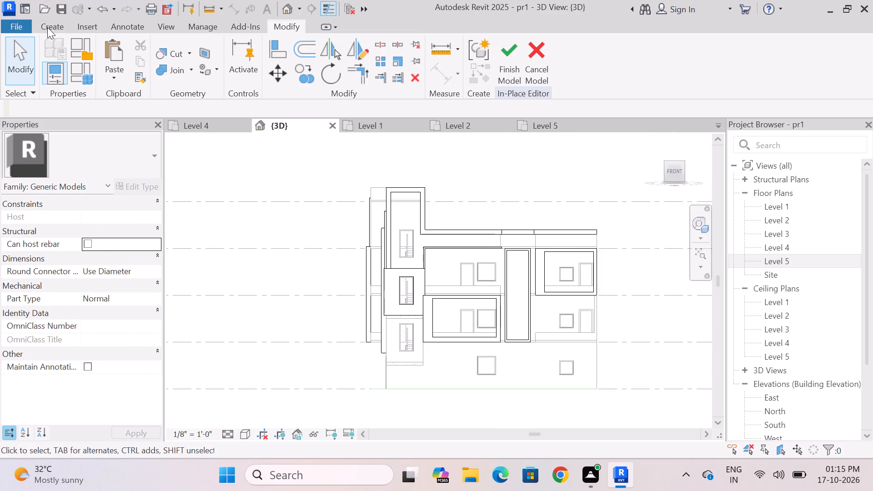
left_click(49, 27)
left_click(126, 54)
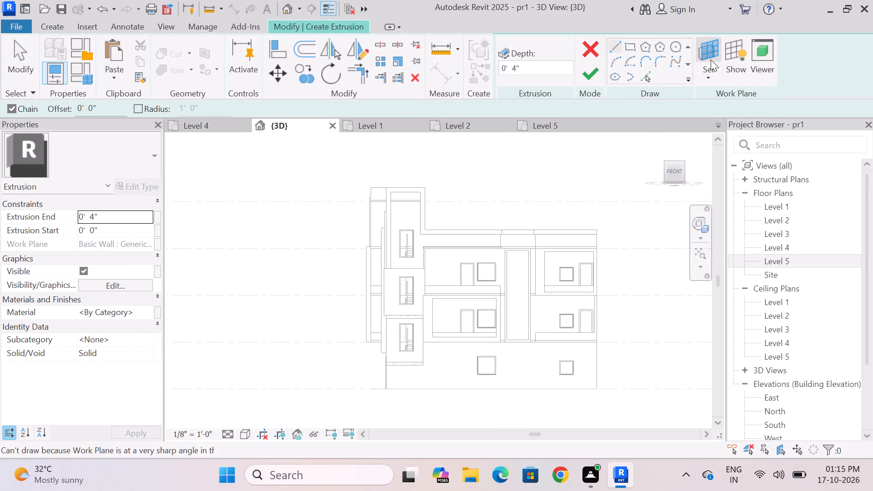
left_click(711, 59)
left_click(324, 250)
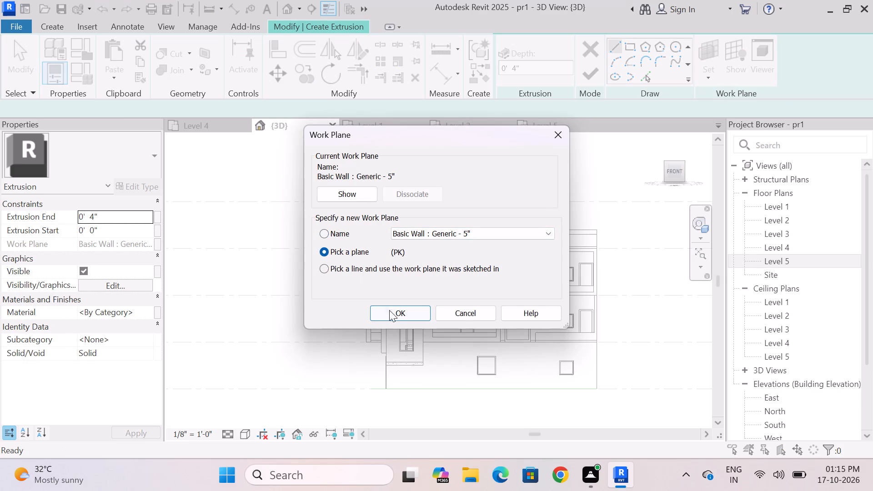
left_click(391, 311)
scroll(409, 254, "up", 8)
scroll(401, 273, "down", 3)
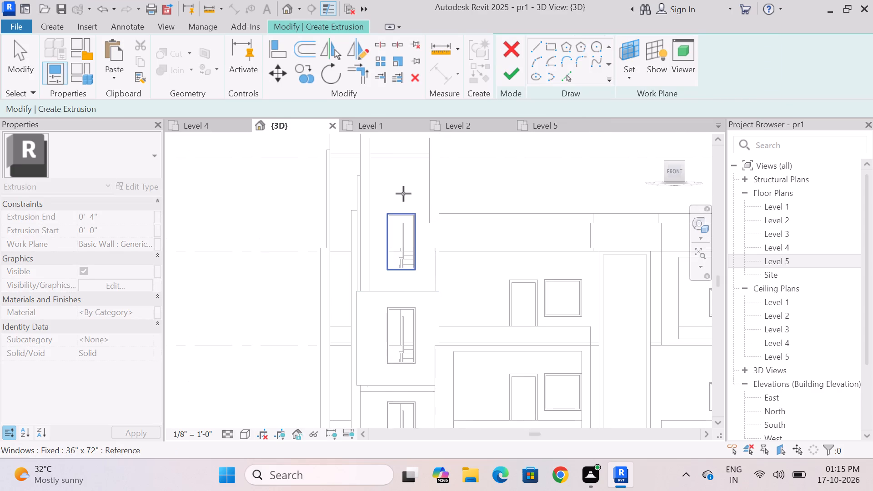
left_click(403, 178)
left_click(631, 46)
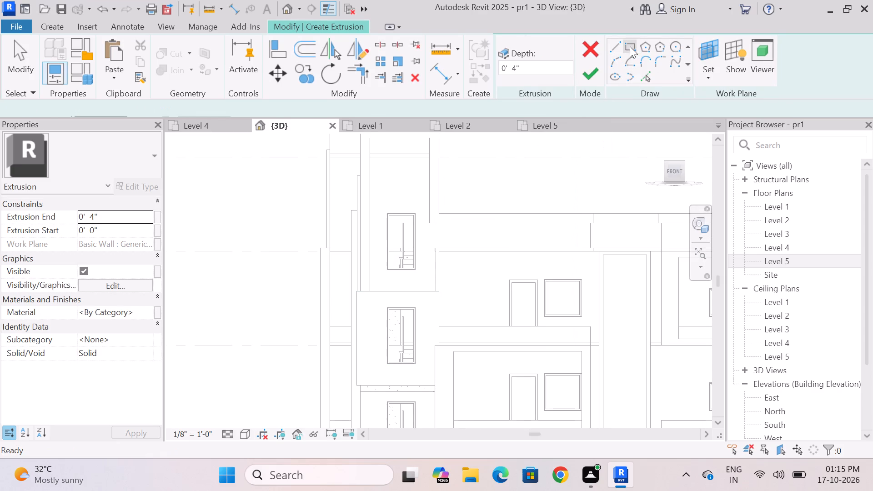
scroll(385, 217, "up", 6)
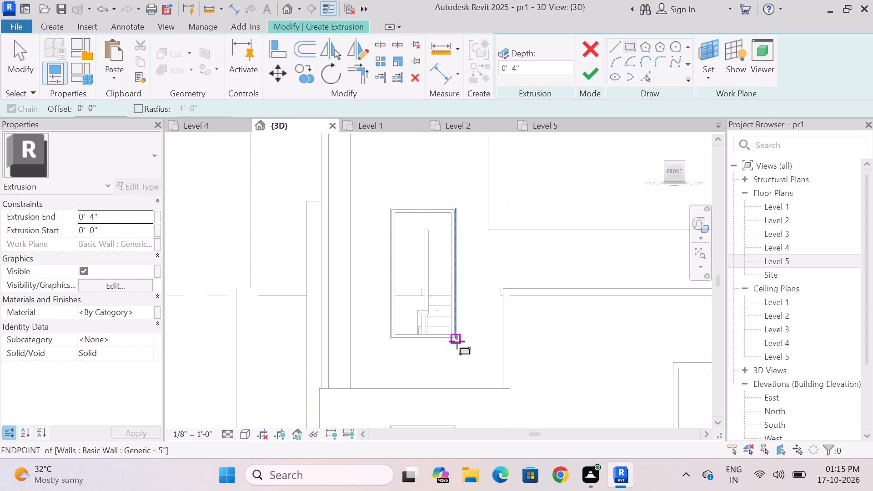
left_click(386, 209)
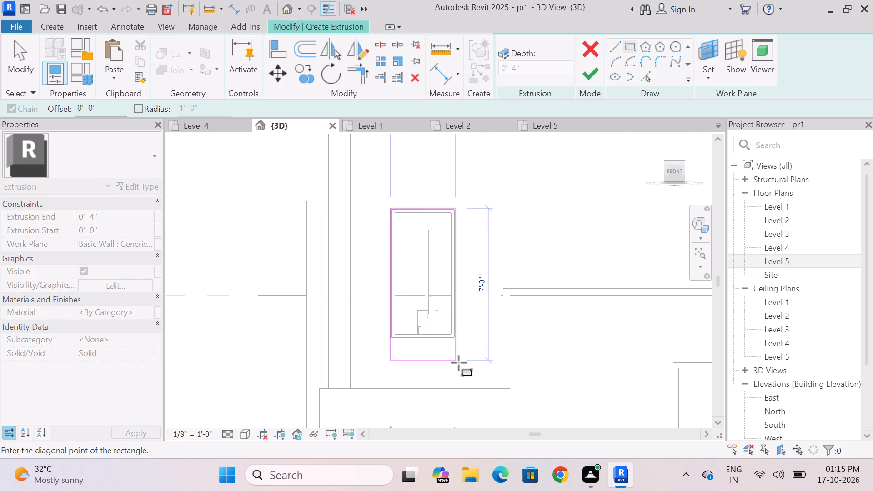
left_click(459, 339)
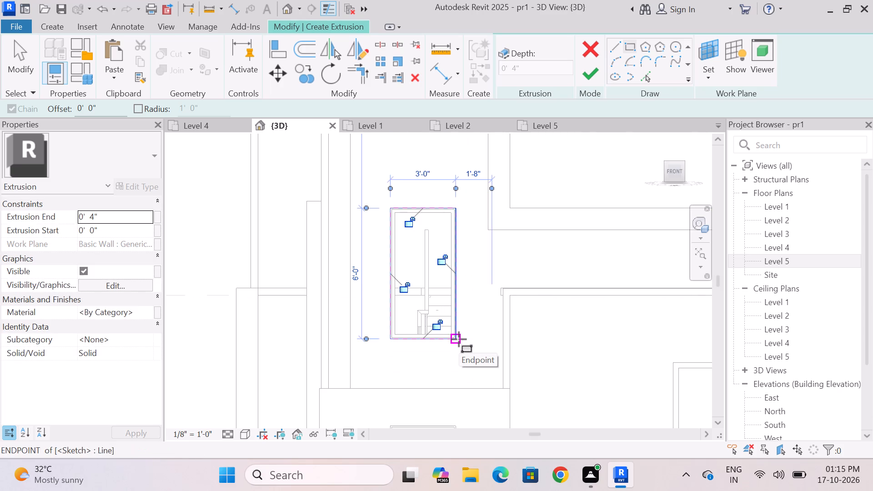
key("Escape")
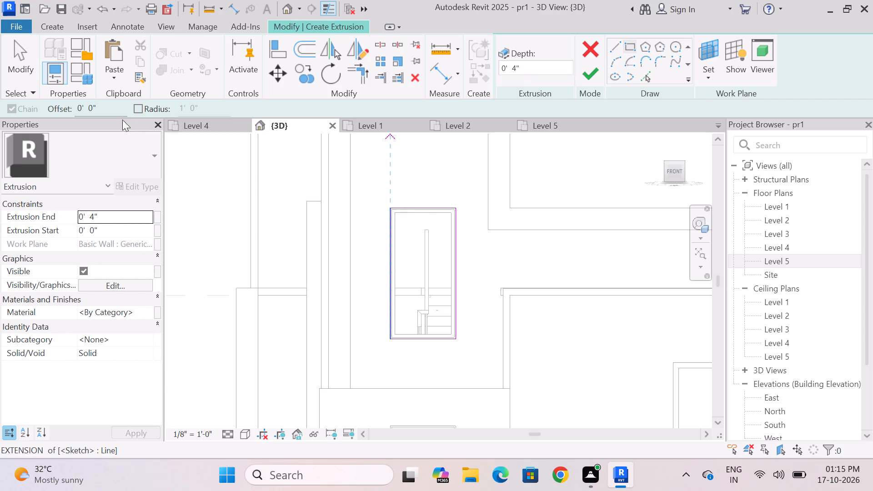
Sketch a 4"-offset outer rectangle, about 4'-6" by 10'-6", extending above the top stair window, and finish the 4" deep extrusion.
left_click(115, 110)
key("BackSpace")
key("BackSpace")
key("4")
key("Return")
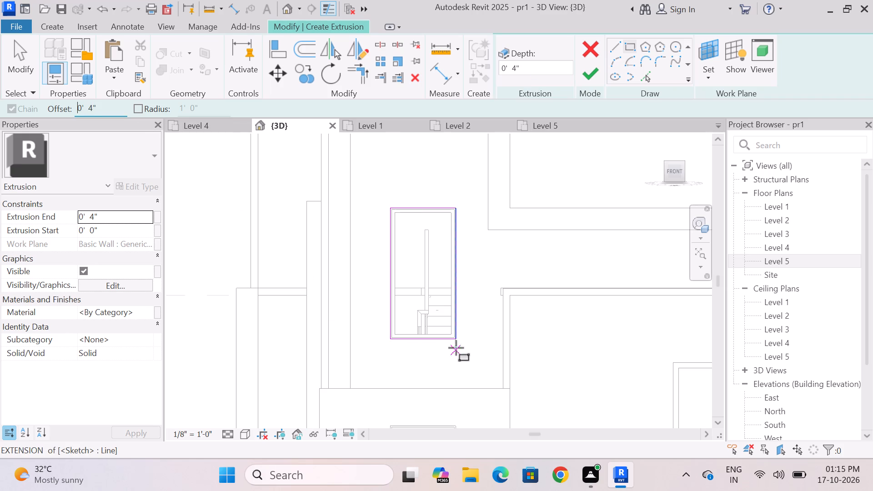
left_click(457, 337)
scroll(425, 359, "down", 7)
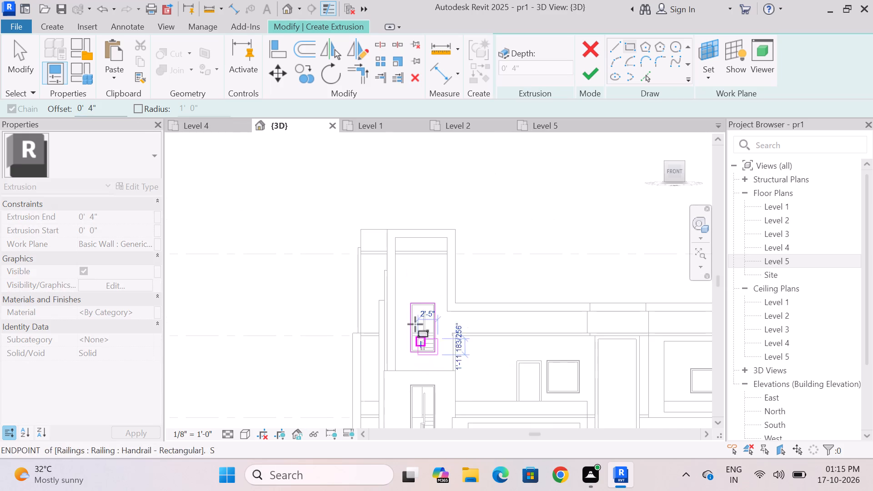
scroll(403, 264, "up", 5)
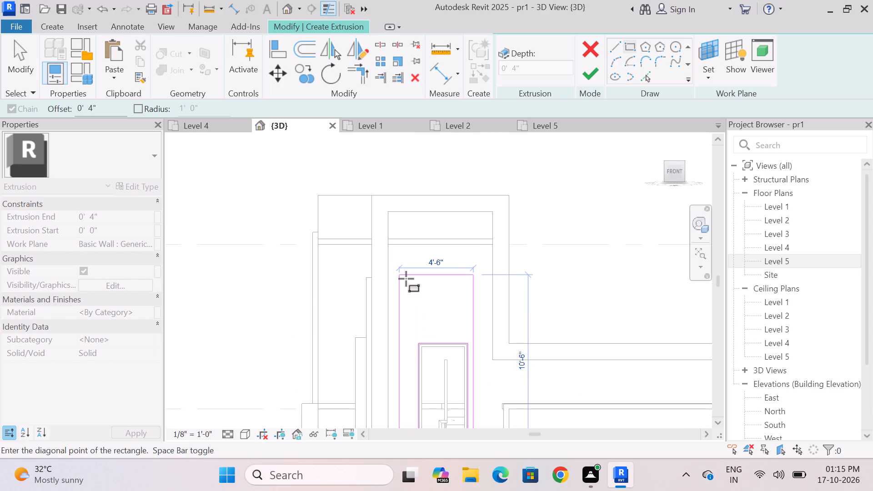
left_click(406, 279)
key("Escape")
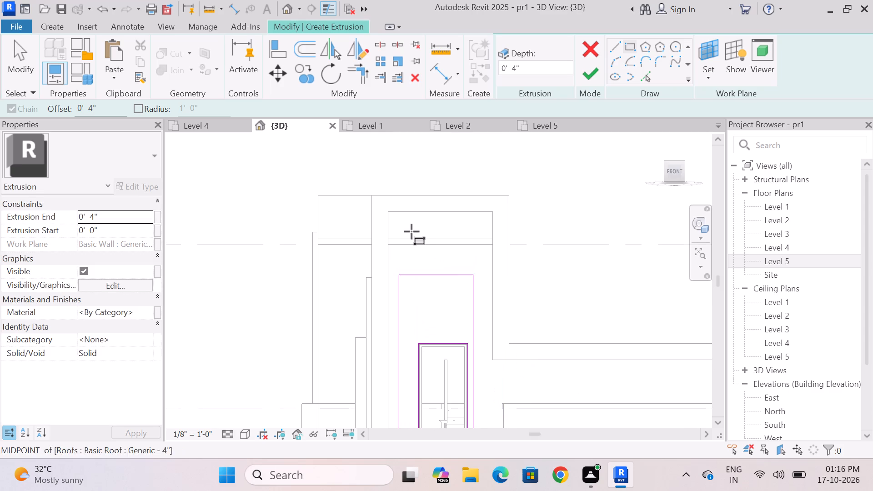
scroll(410, 231, "down", 10)
key("Escape")
scroll(420, 407, "up", 3)
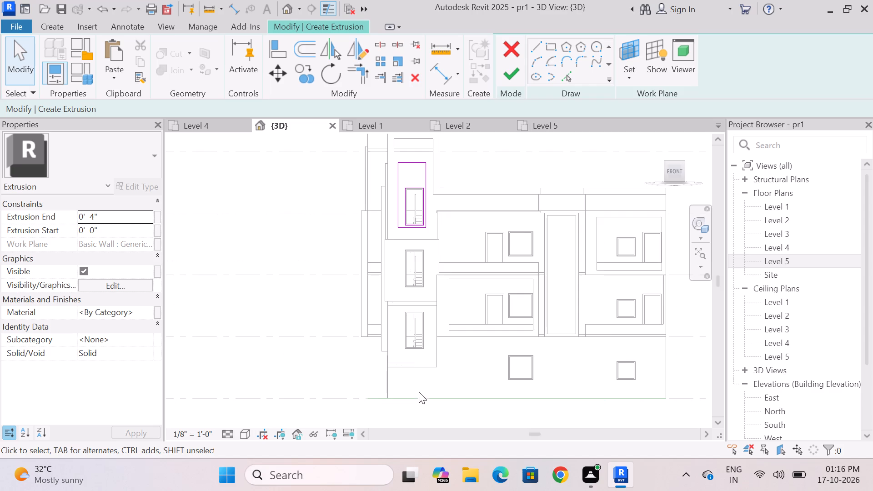
scroll(414, 308, "up", 6)
left_click(507, 76)
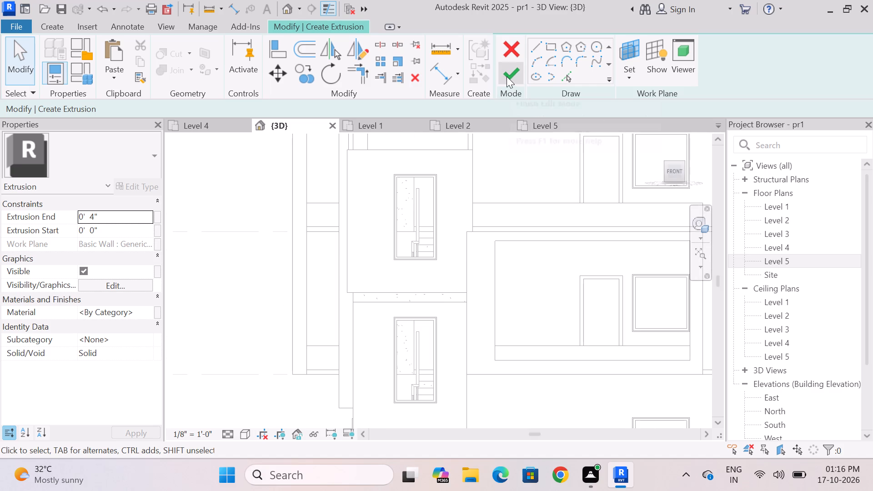
scroll(413, 273, "down", 6)
key("Escape")
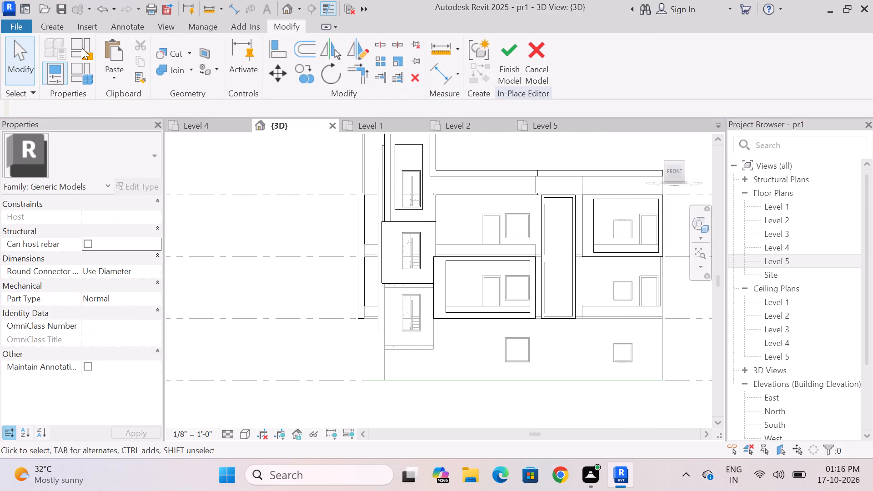
Start another extrusion on the wall face around the lowest stair window and sketch a rectangle along the window's outline.
left_click(60, 30)
left_click(114, 61)
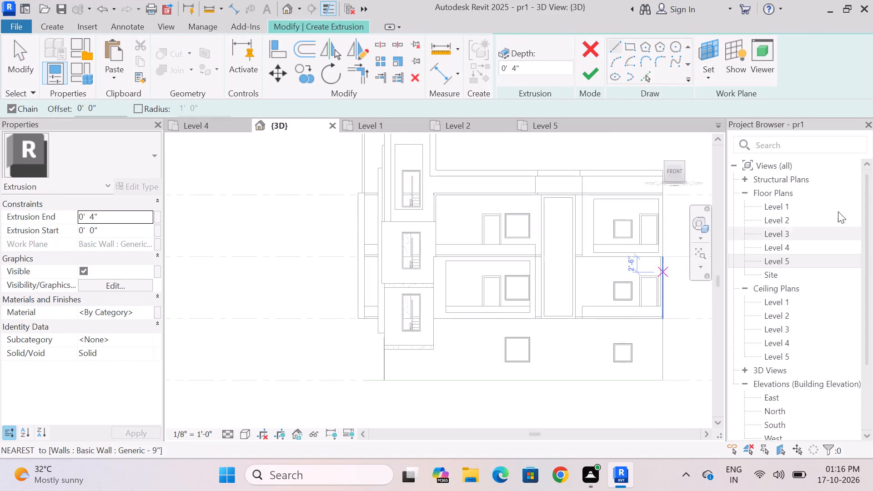
left_click(632, 50)
left_click(712, 53)
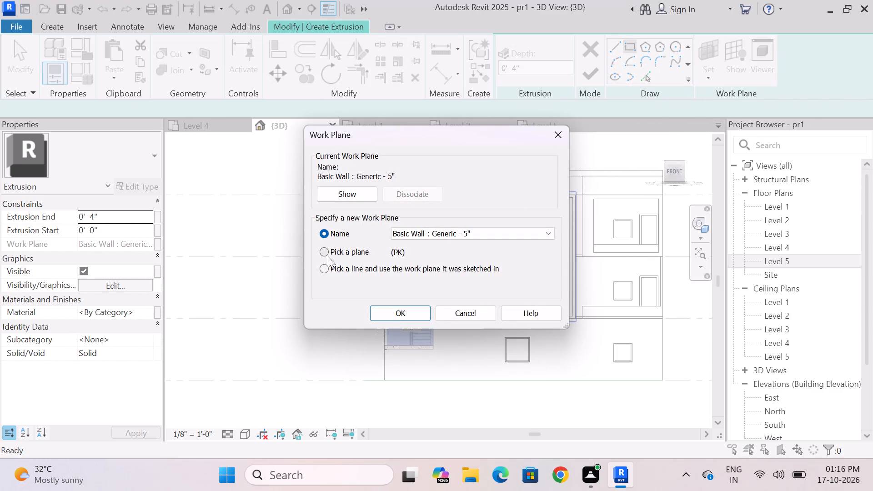
left_click(325, 251)
left_click(404, 315)
scroll(406, 341, "up", 3)
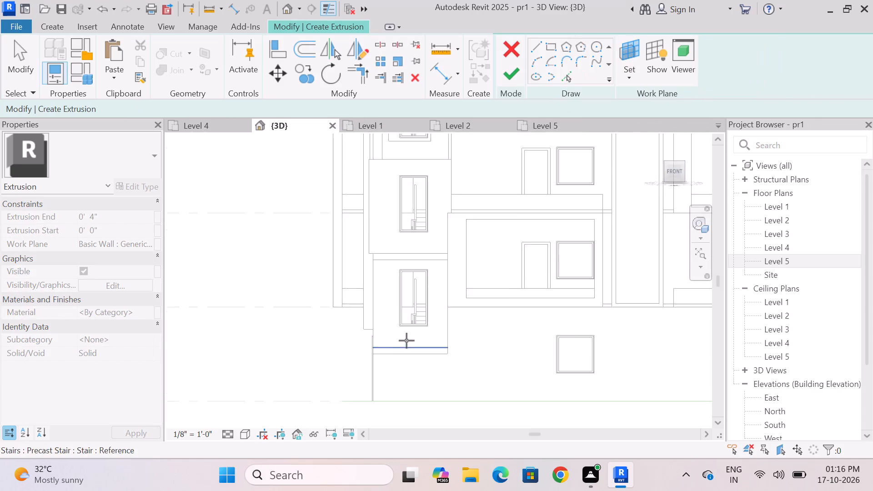
scroll(406, 341, "up", 3)
left_click(380, 281)
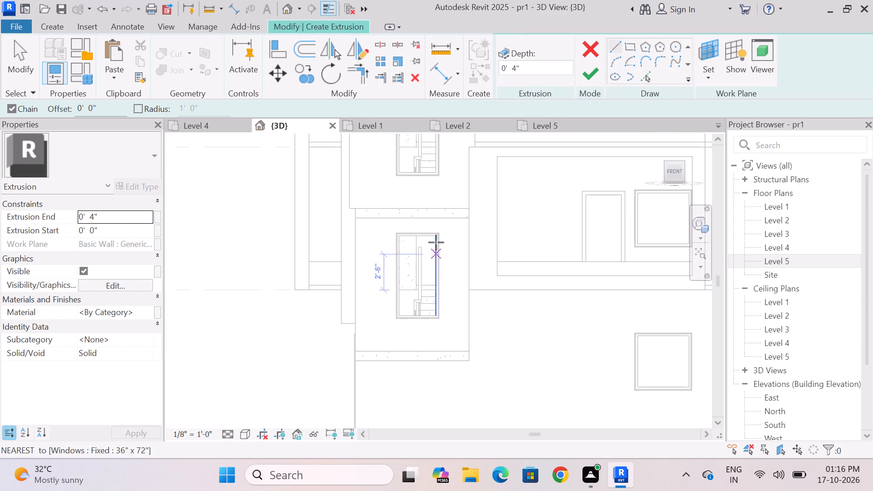
left_click(633, 44)
scroll(395, 279, "up", 6)
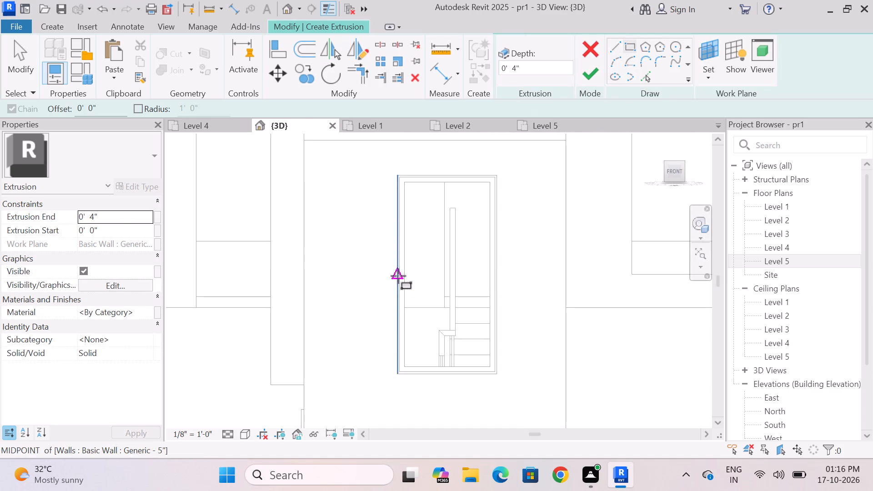
left_click(397, 175)
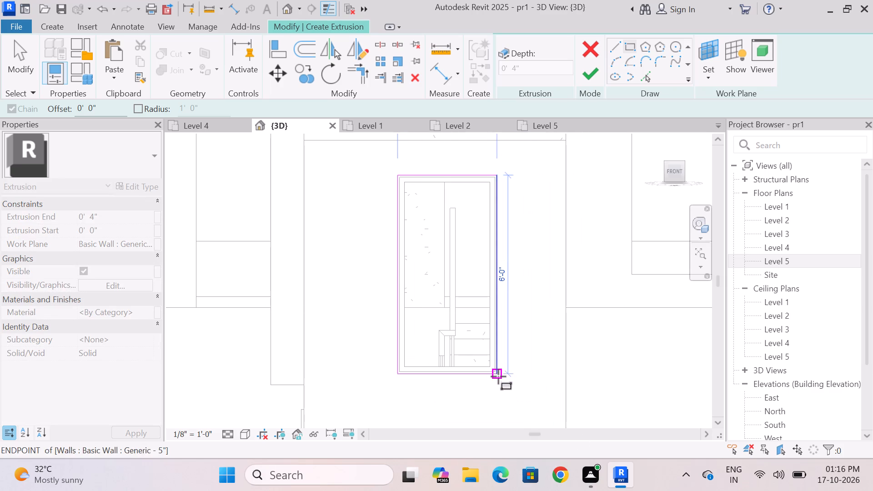
left_click(498, 376)
key("Escape")
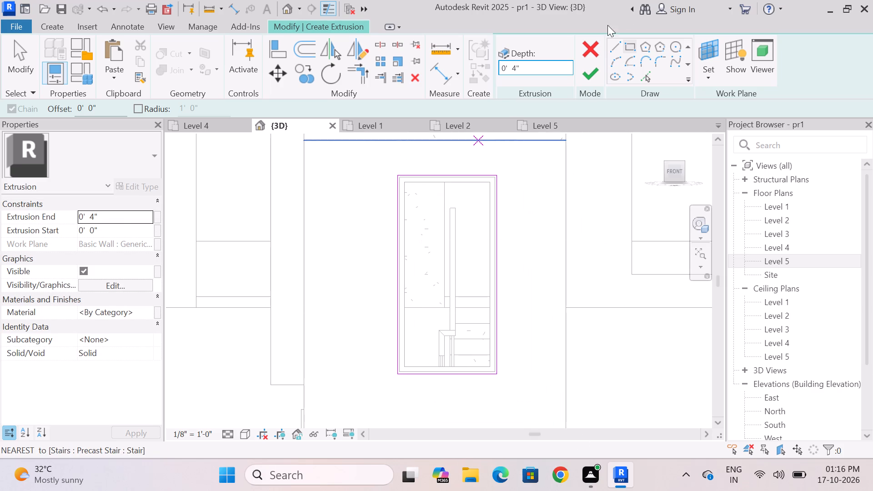
Sketch a 4"-offset outer rectangle, about 6'-6" by 6'-8", around the lowest stair window, extending sideways past the wall's left edge.
left_click(629, 45)
left_click(107, 109)
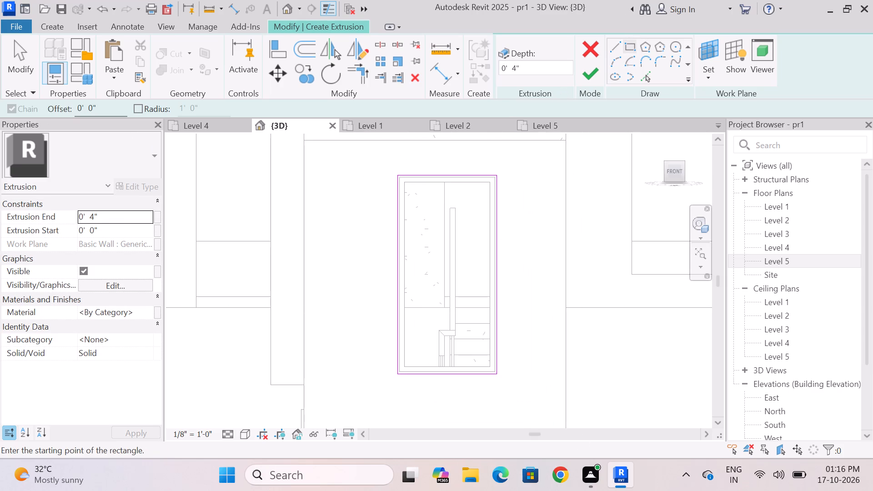
key("BackSpace")
key("BackSpace")
key("6")
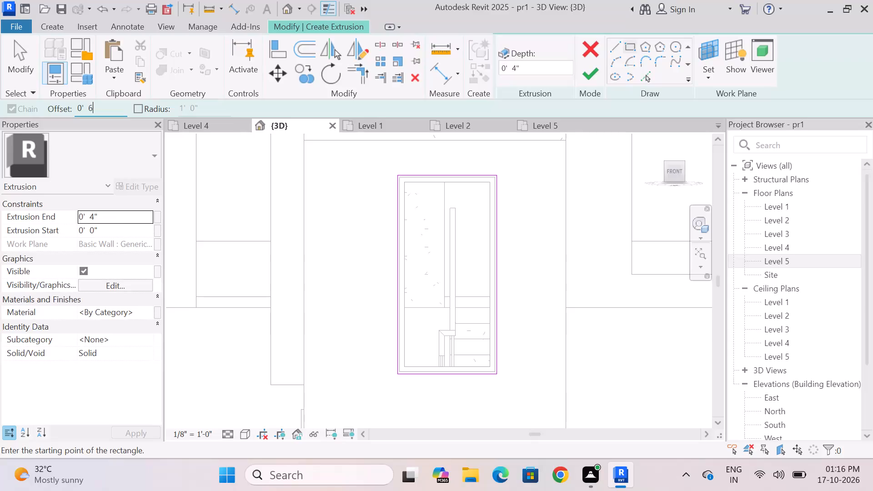
key("shift+quotedbl")
key("Return")
key("BackSpace")
key("BackSpace")
key("4")
key("shift+quotedbl")
key("Return")
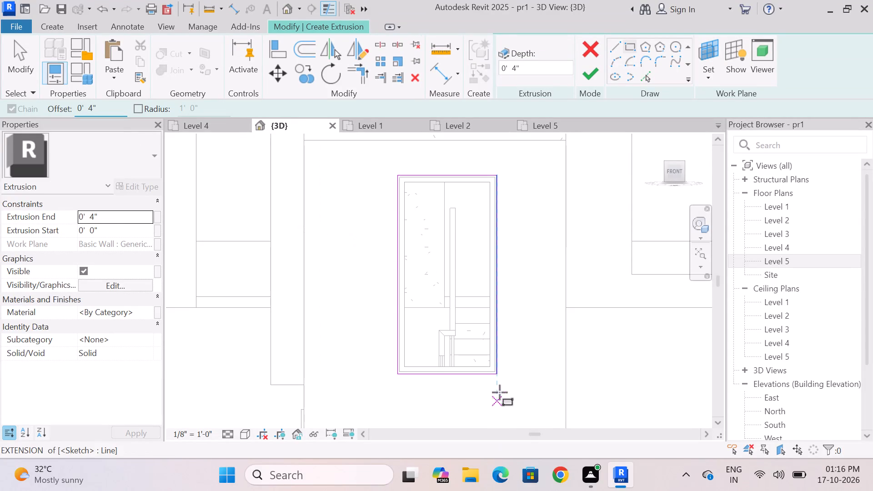
left_click(500, 375)
scroll(438, 361, "down", 5)
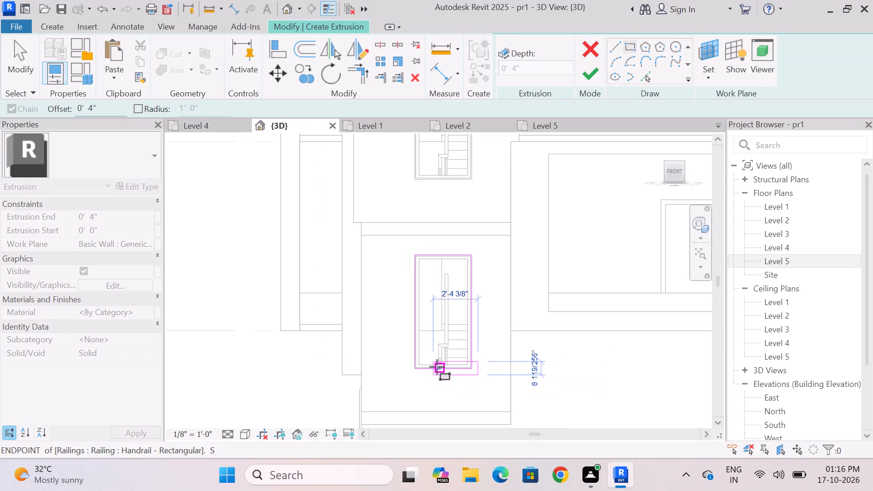
scroll(398, 281, "up", 2)
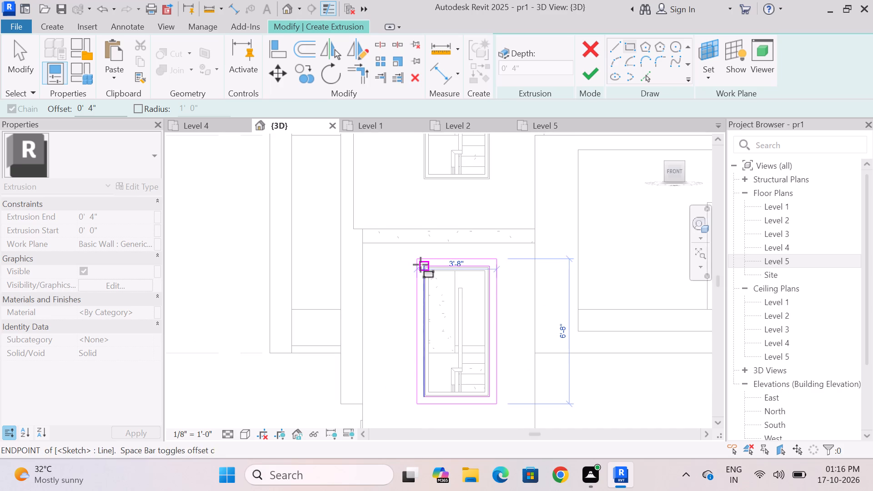
scroll(421, 265, "down", 6)
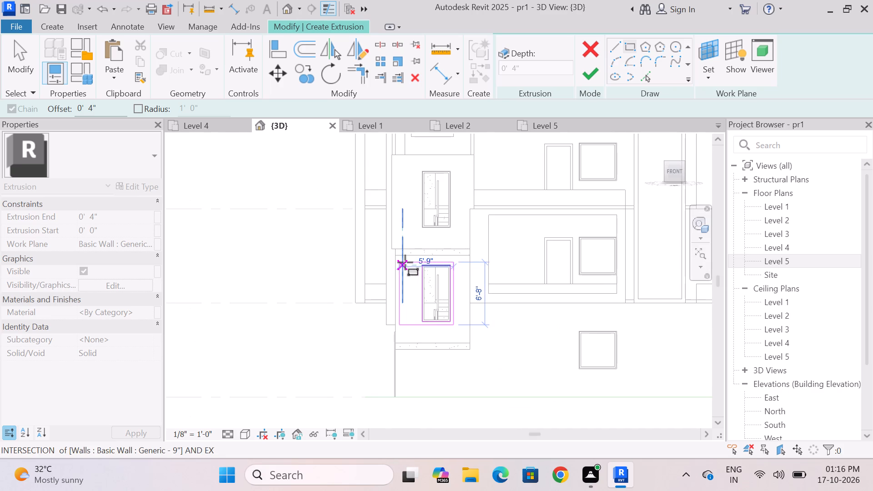
scroll(405, 262, "up", 10)
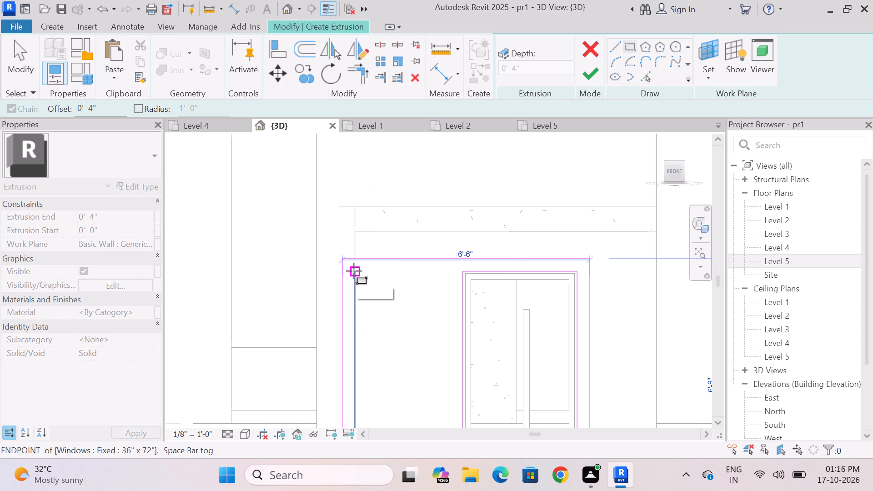
left_click(354, 271)
key("Escape")
scroll(392, 230, "down", 7)
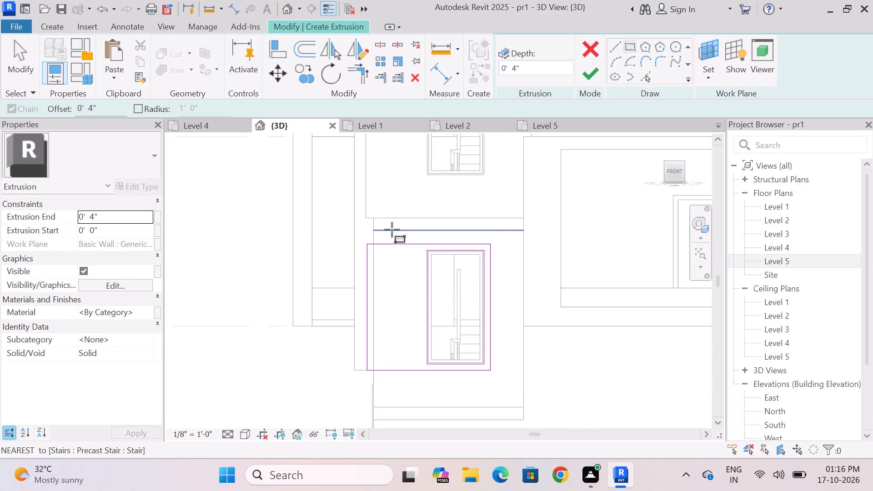
scroll(401, 297, "up", 3)
key("Escape")
scroll(392, 267, "up", 4)
key("Escape")
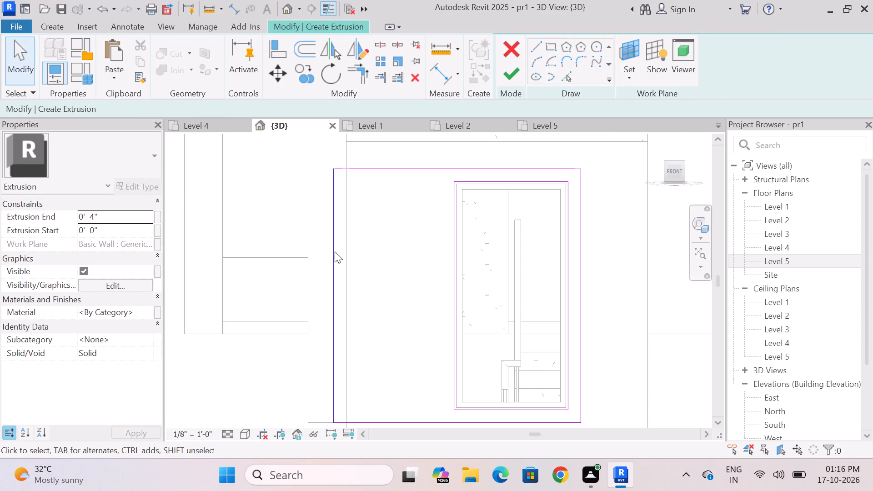
Move the left side of the outer rectangle around the lowest stair window inward to the wall's left edge.
left_click_drag(332, 252, 348, 258)
key("Escape")
scroll(383, 240, "down", 8)
scroll(389, 253, "up", 3)
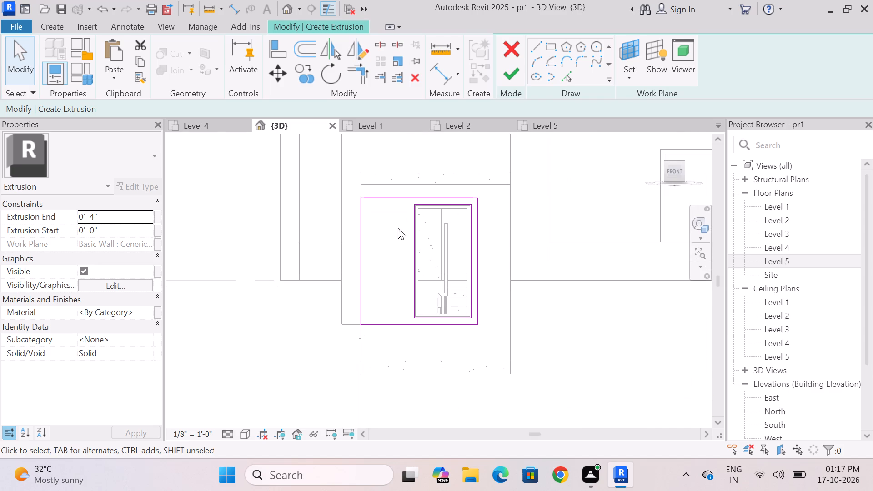
Sketch a narrow 6'-0" tall inner rectangle beside the lowest stair window, inside the outer rectangle, and finish the 4" deep extrusion.
left_click(548, 49)
scroll(368, 234, "up", 3)
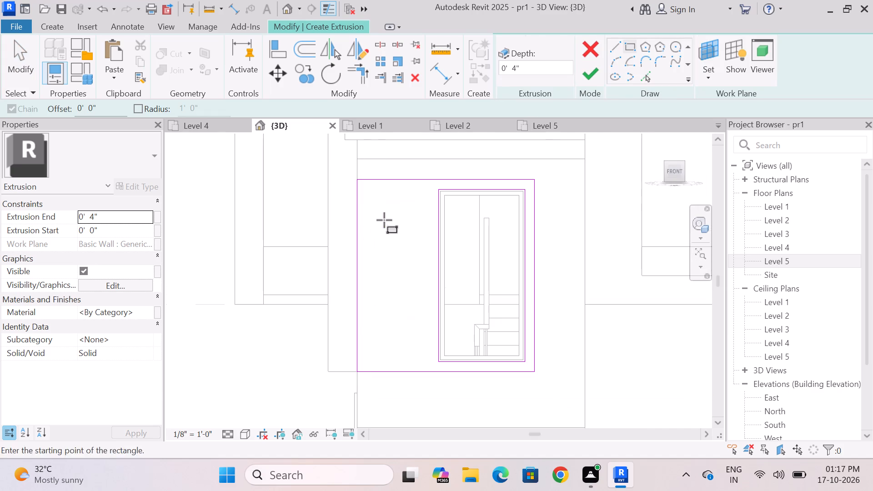
left_click(373, 193)
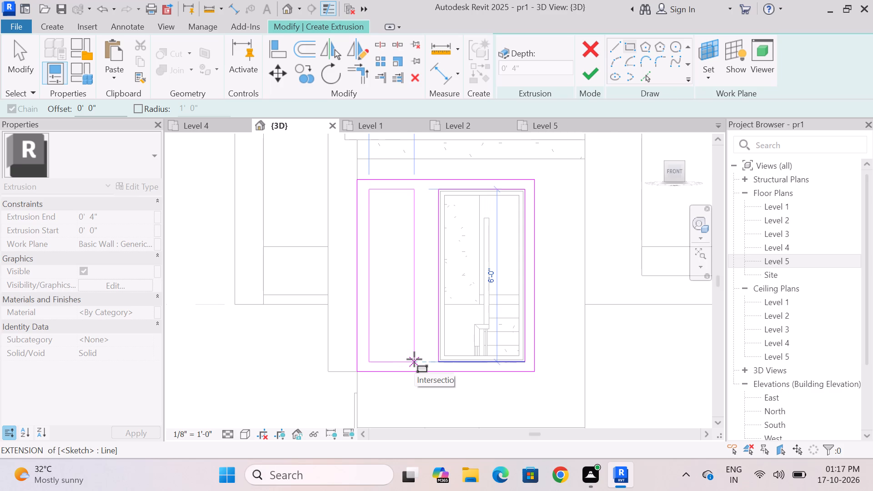
left_click(414, 359)
key("Escape")
scroll(406, 272, "down", 5)
key("Escape")
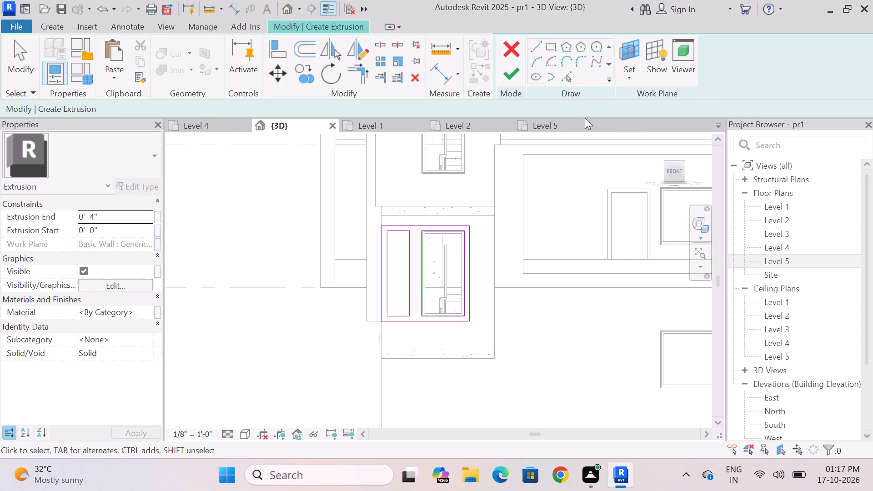
left_click(517, 72)
left_click(271, 375)
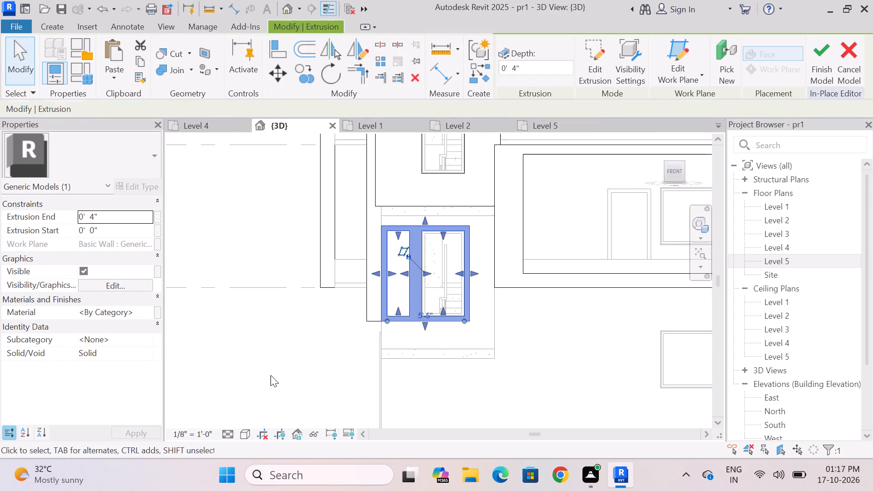
Examine the new surround at the lowest stair window from an angle and from the front.
middle_click(295, 333, "shift")
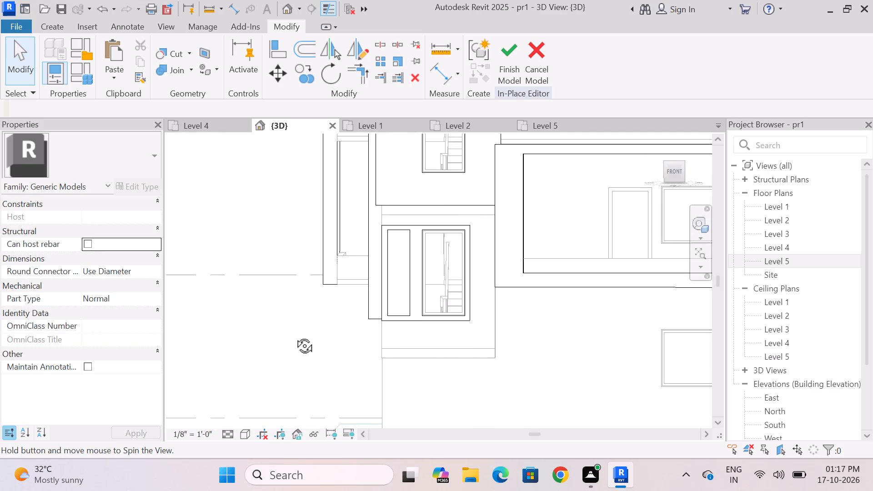
middle_click_drag(308, 332, 336, 334, "shift")
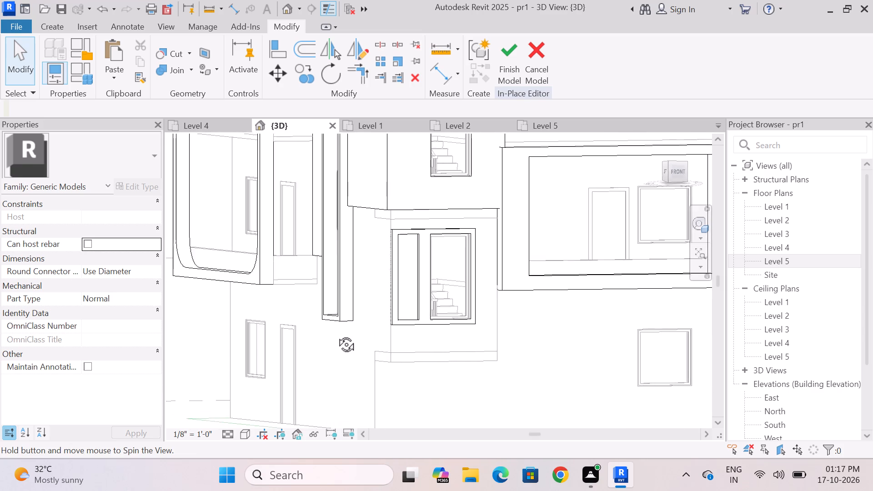
middle_click_drag(336, 334, 318, 330, "shift")
left_click(672, 174)
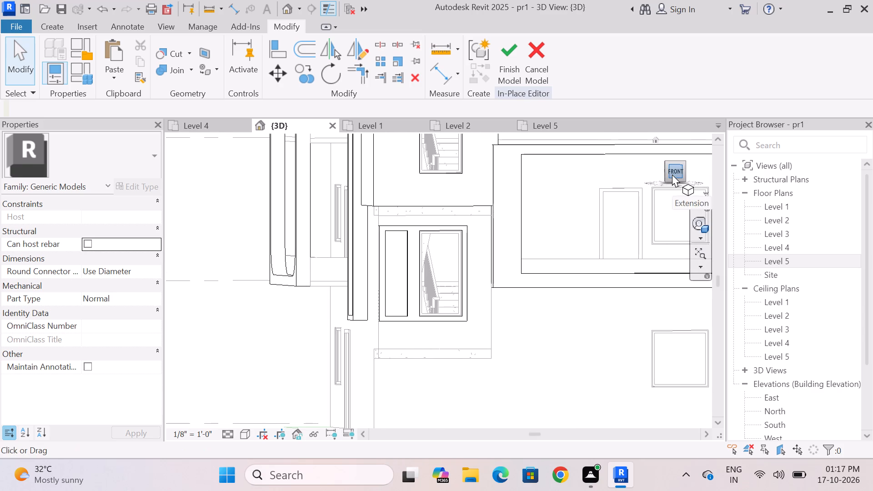
scroll(412, 286, "up", 11)
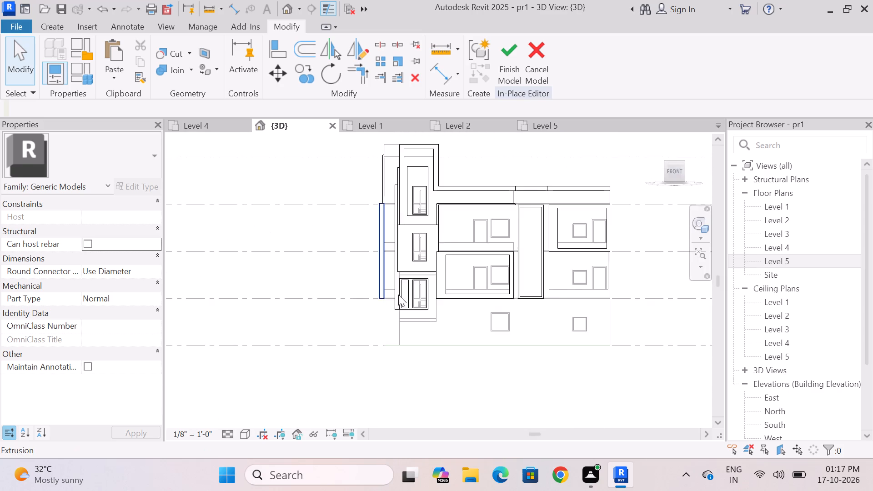
scroll(398, 295, "up", 12)
scroll(359, 294, "down", 4)
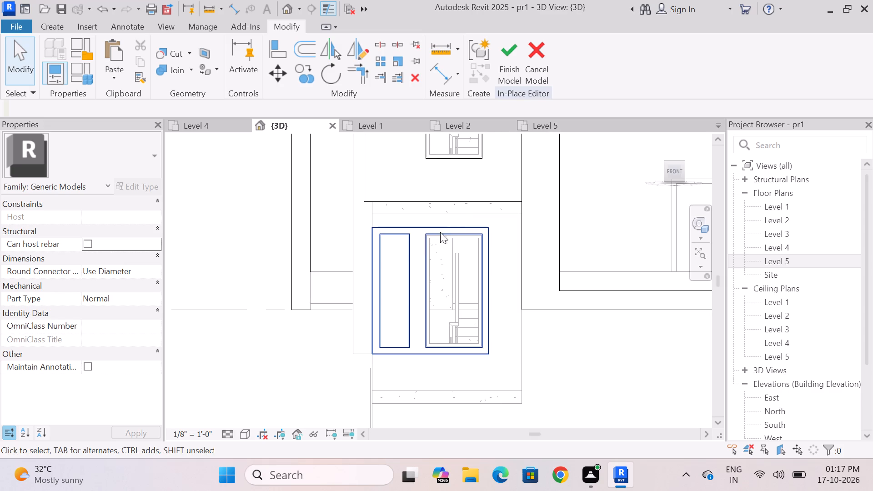
Extrude a 1" deep panel from a rectangle traced over the surround's narrow opening beside the lowest stair window.
left_click(65, 29)
left_click(118, 51)
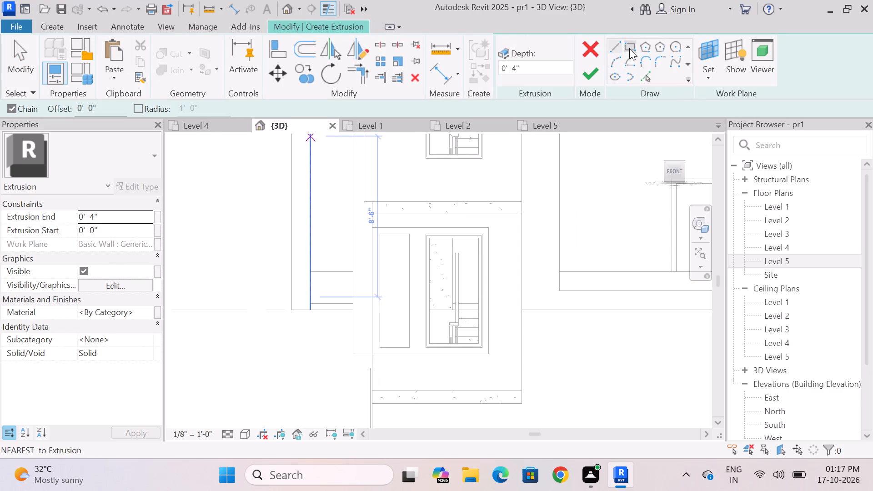
left_click(629, 48)
left_click(535, 66)
key("BackSpace")
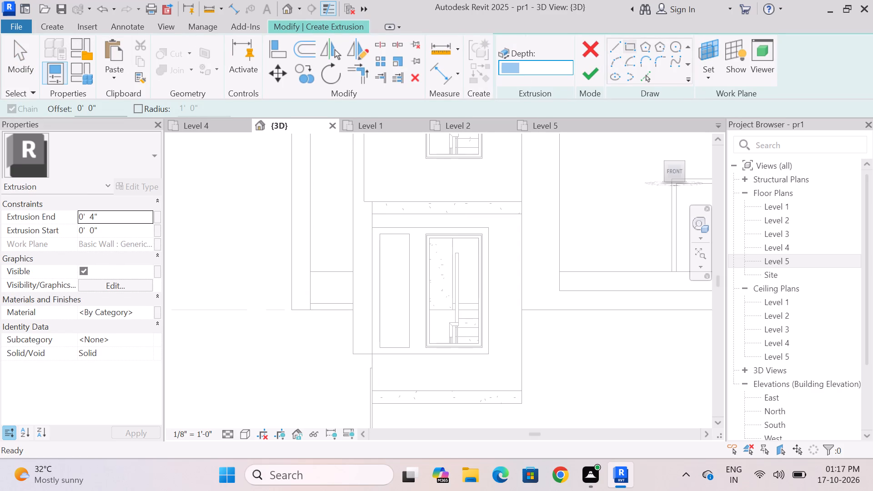
key("1")
key("shift+quotedbl")
key("Return")
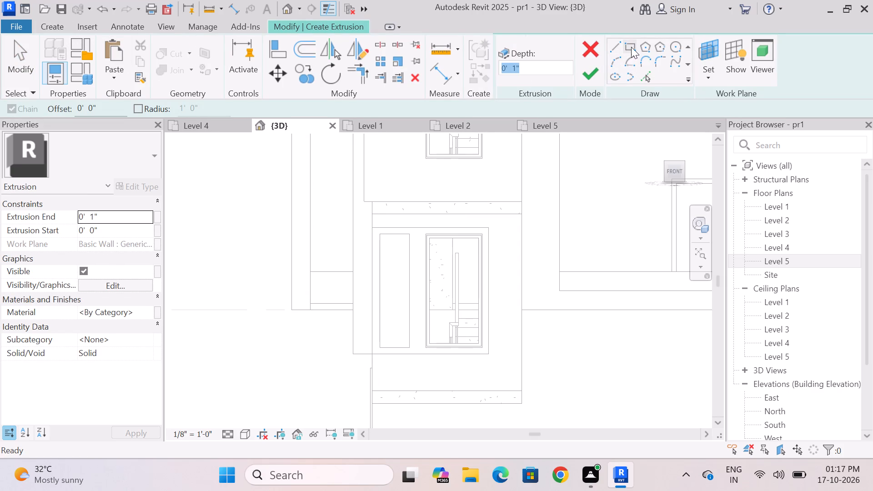
left_click(631, 46)
scroll(420, 248, "up", 4)
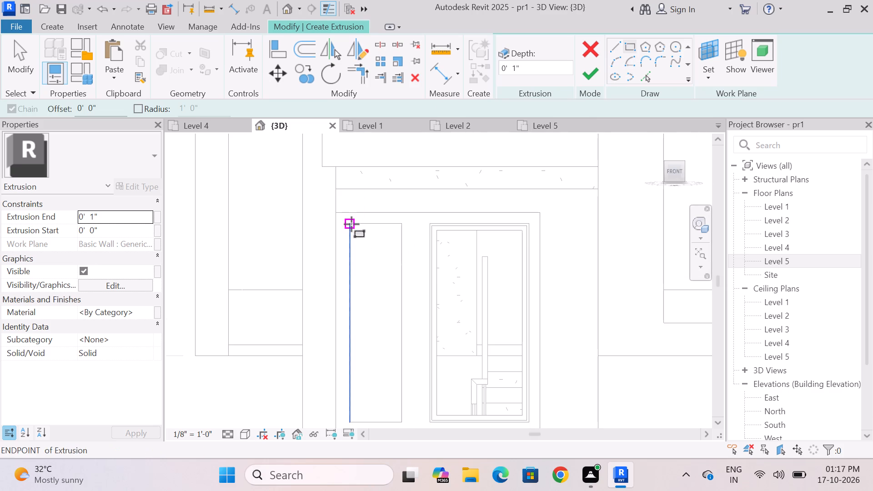
left_click(351, 224)
scroll(387, 334, "down", 3)
scroll(392, 406, "up", 3)
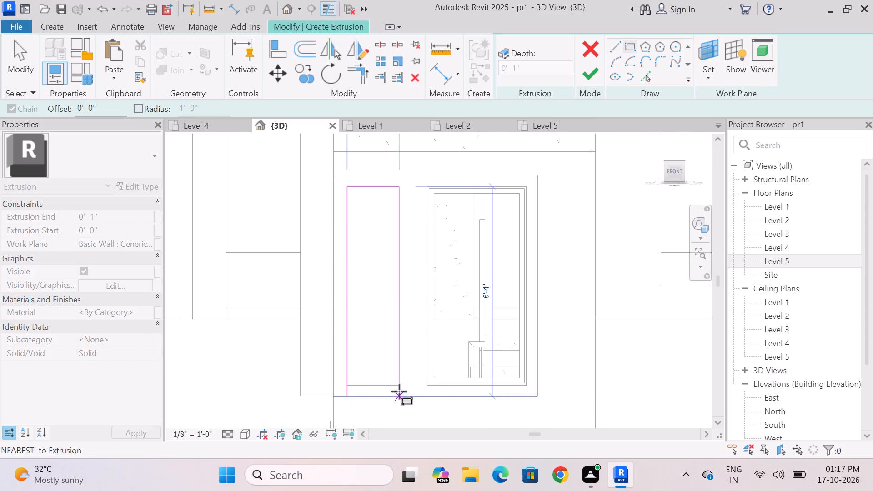
left_click(400, 385)
key("Escape")
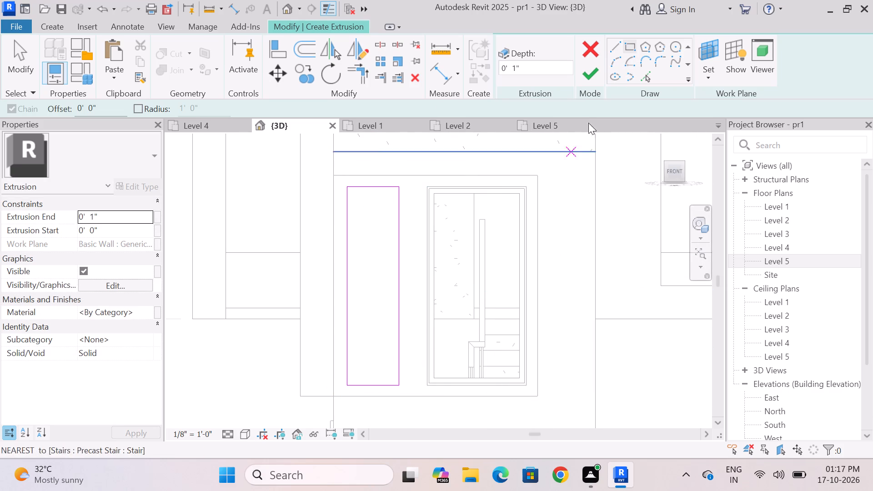
left_click(587, 70)
scroll(468, 262, "down", 3)
key("Escape")
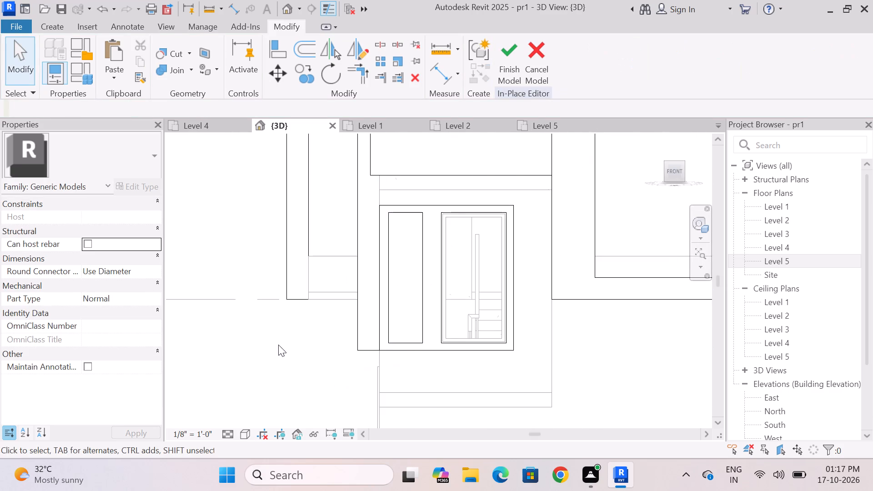
Examine the building's front and left facades from several angles, checking the window surrounds, balcony trim and tall frame.
scroll(275, 342, "down", 2)
middle_click_drag(268, 364, 348, 384, "shift")
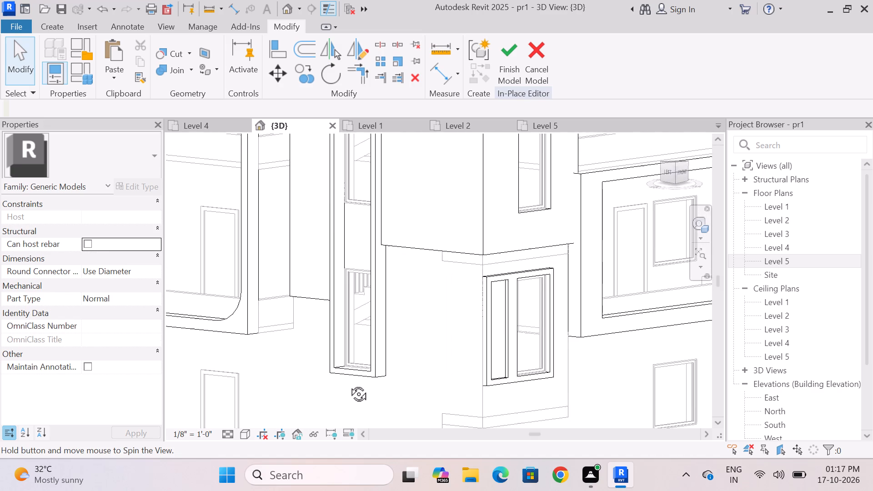
middle_click_drag(348, 384, 349, 382, "shift")
scroll(336, 321, "down", 9)
middle_click_drag(437, 379, 343, 359)
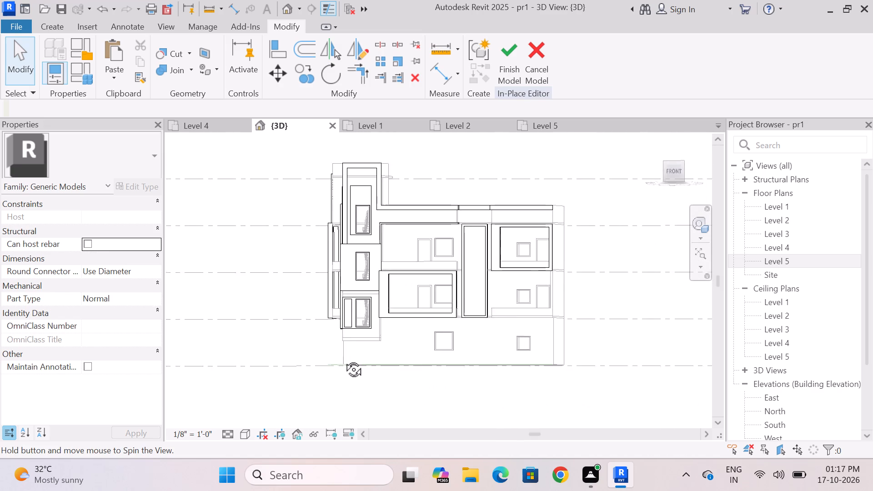
middle_click_drag(343, 359, 356, 371)
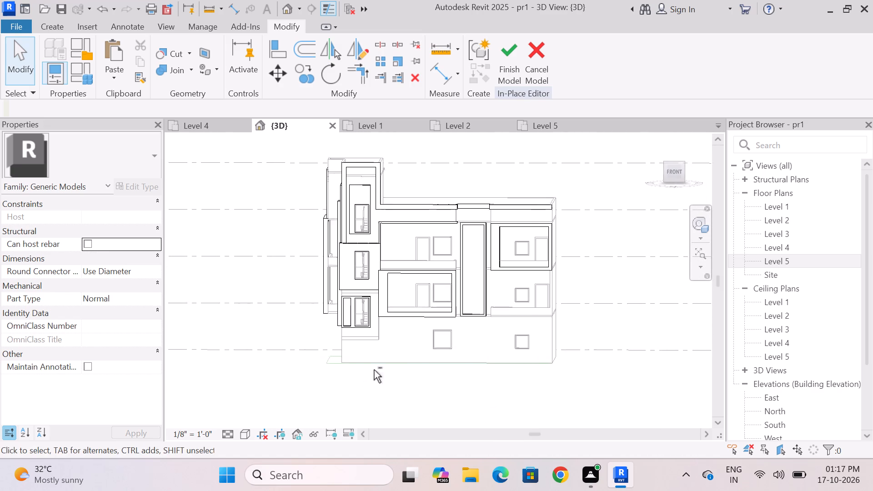
scroll(407, 378, "down", 2)
middle_click_drag(407, 383, 489, 391, "shift")
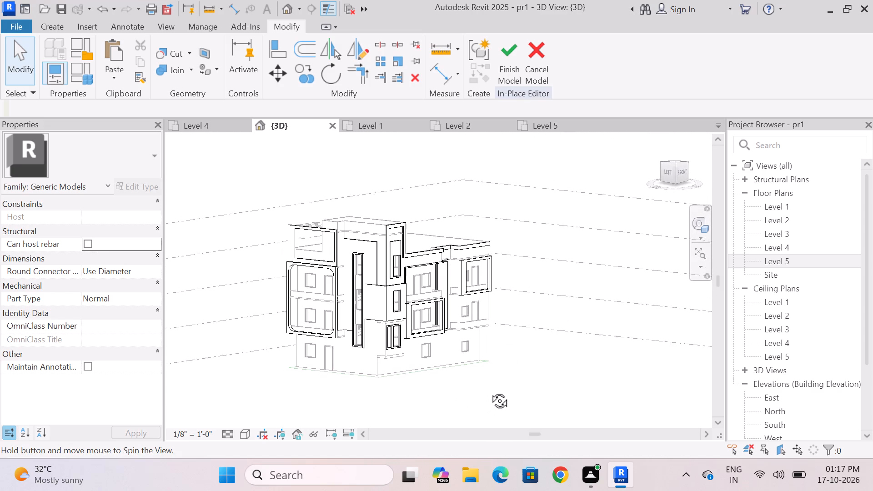
middle_click_drag(489, 391, 490, 381, "shift")
scroll(396, 292, "up", 5)
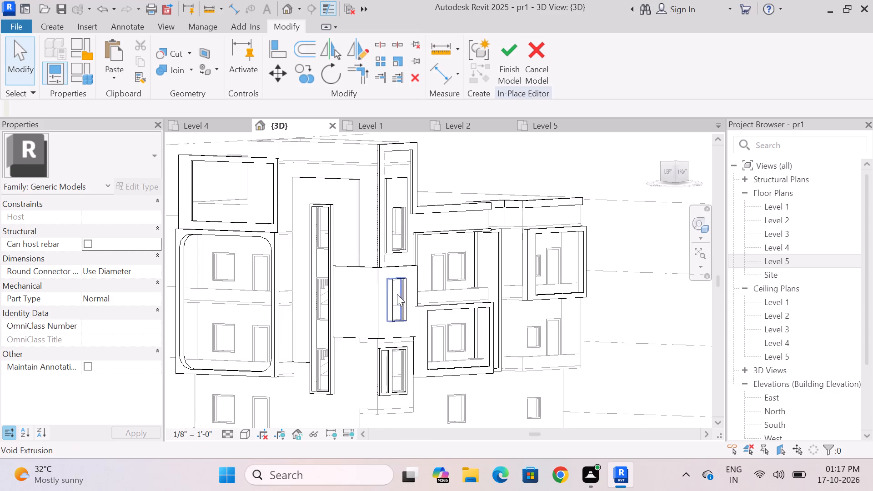
scroll(417, 288, "down", 6)
scroll(406, 379, "up", 4)
middle_click_drag(406, 379, 429, 377, "shift")
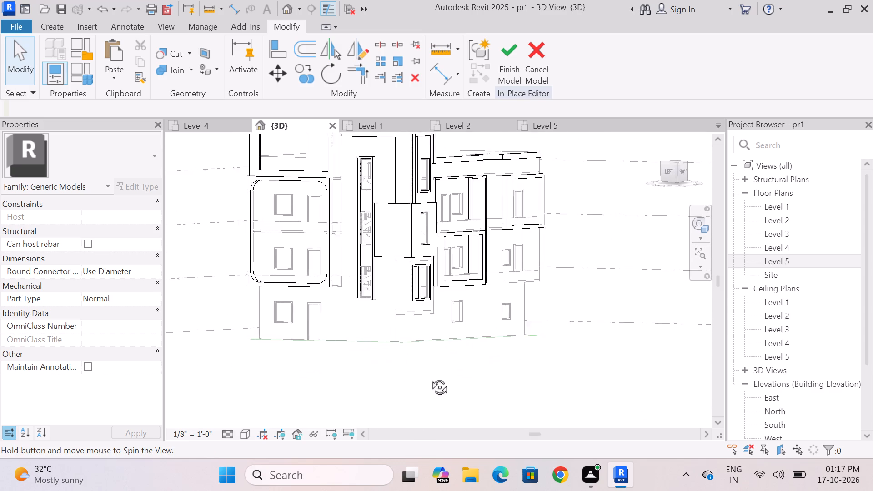
middle_click_drag(429, 377, 472, 380, "shift")
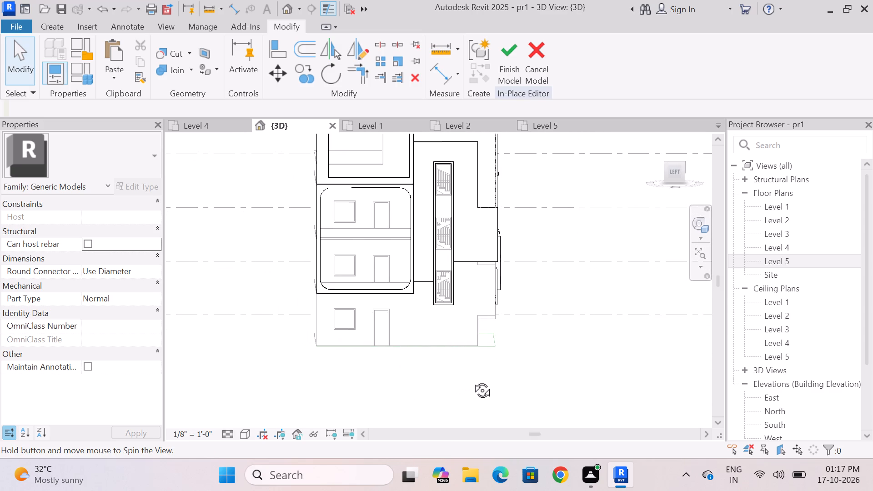
middle_click_drag(472, 380, 472, 380, "shift")
scroll(402, 366, "down", 3)
middle_click_drag(408, 374, 406, 368)
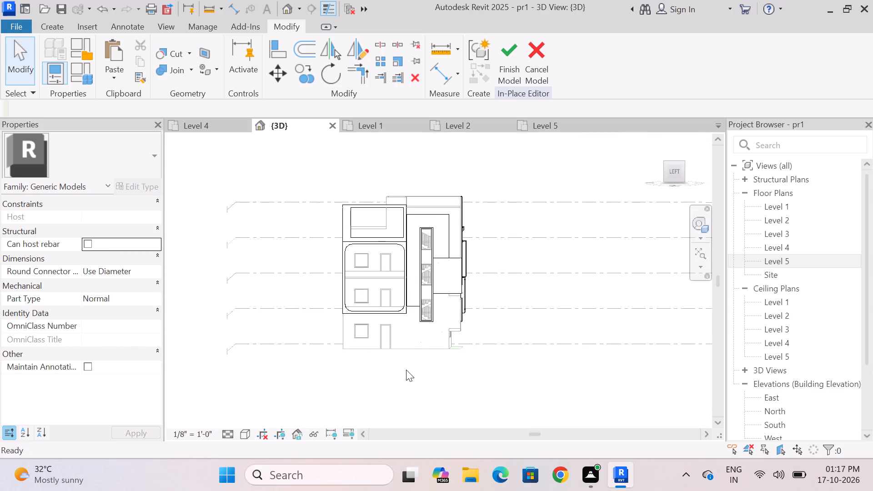
scroll(399, 374, "down", 2)
middle_click_drag(402, 376, 388, 376, "shift")
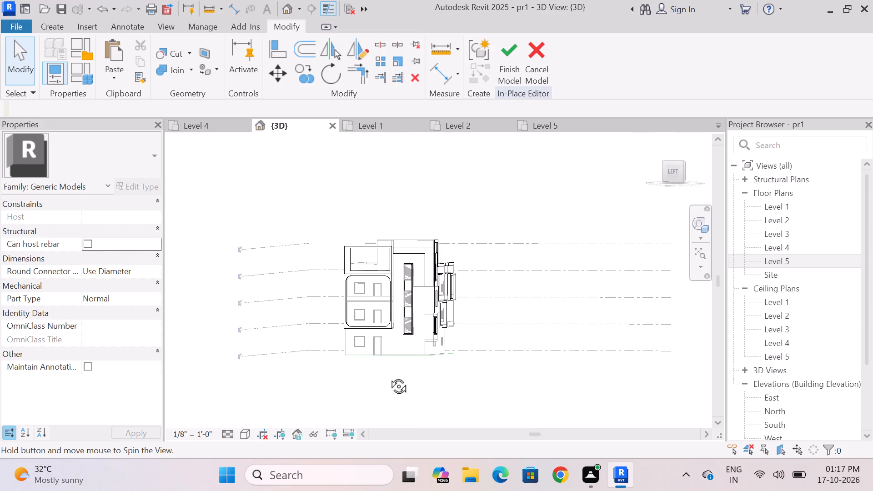
middle_click_drag(388, 376, 281, 377, "shift")
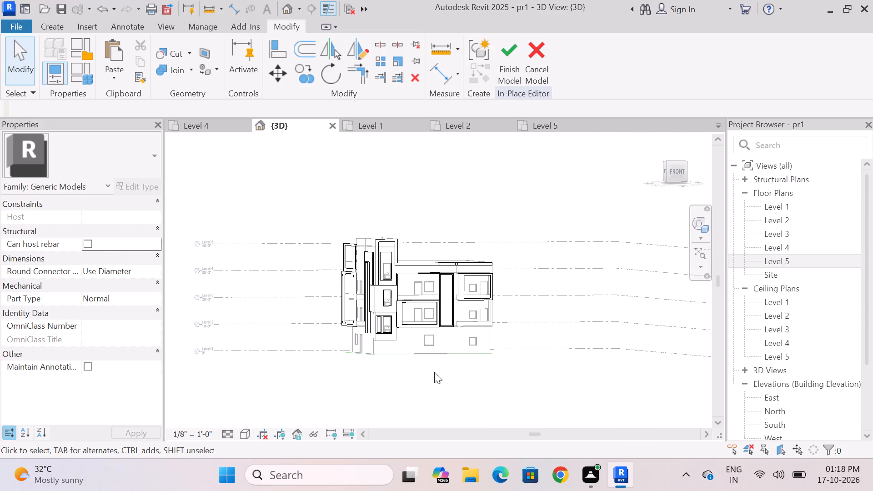
scroll(435, 371, "up", 3)
middle_click_drag(433, 377, 402, 382, "shift")
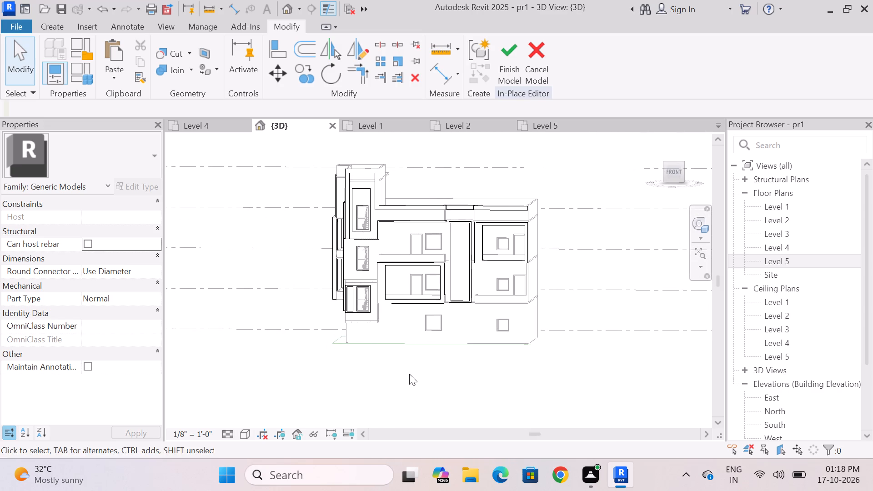
scroll(410, 373, "down", 2)
middle_click_drag(445, 388, 453, 379, "shift")
scroll(472, 373, "up", 4)
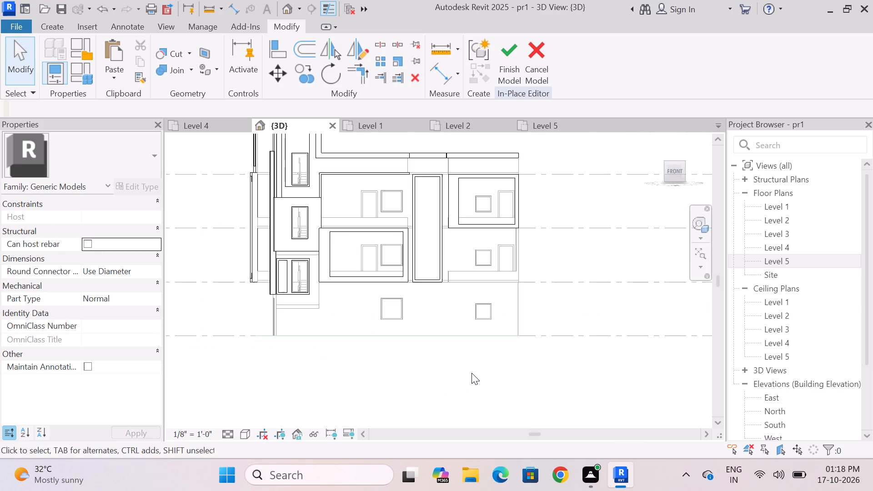
scroll(401, 376, "down", 2)
scroll(413, 375, "up", 3)
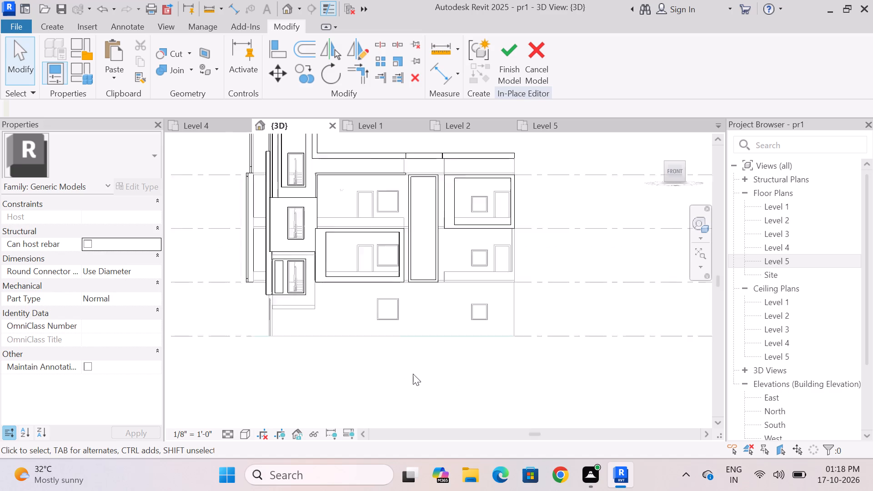
scroll(392, 384, "down", 1)
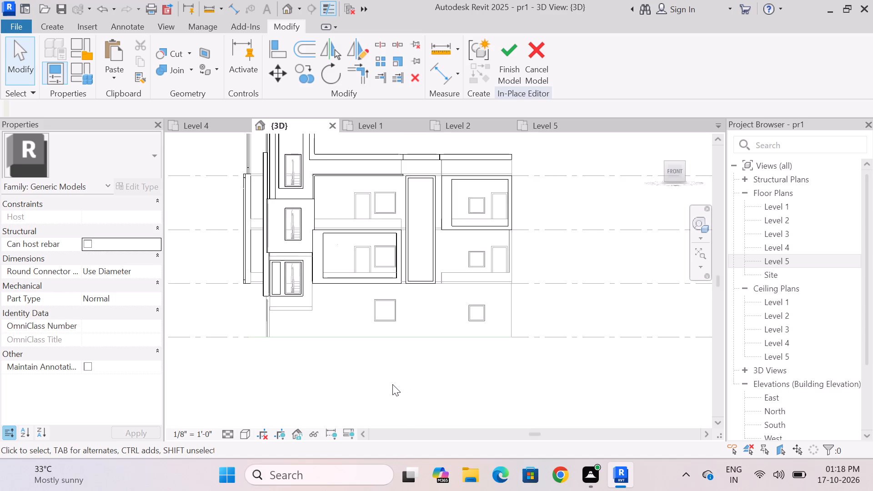
scroll(392, 385, "down", 2)
middle_click_drag(408, 386, 530, 381, "shift")
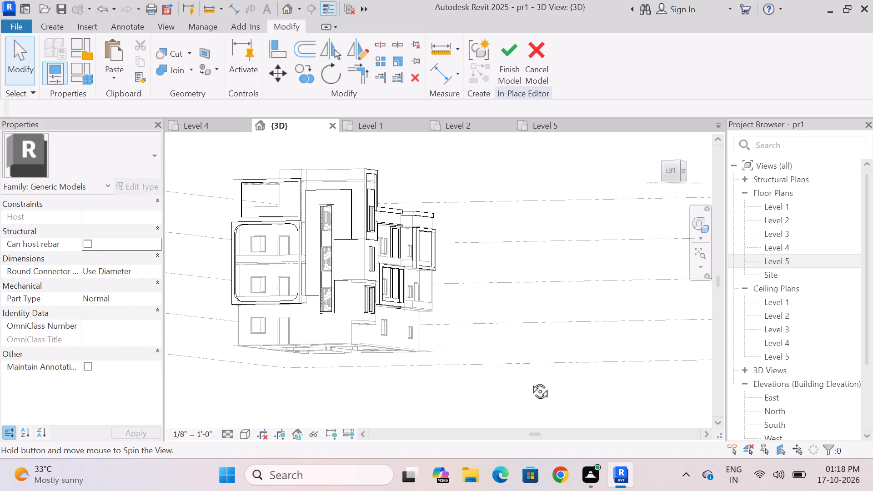
middle_click_drag(530, 381, 558, 389, "shift")
scroll(532, 382, "up", 2)
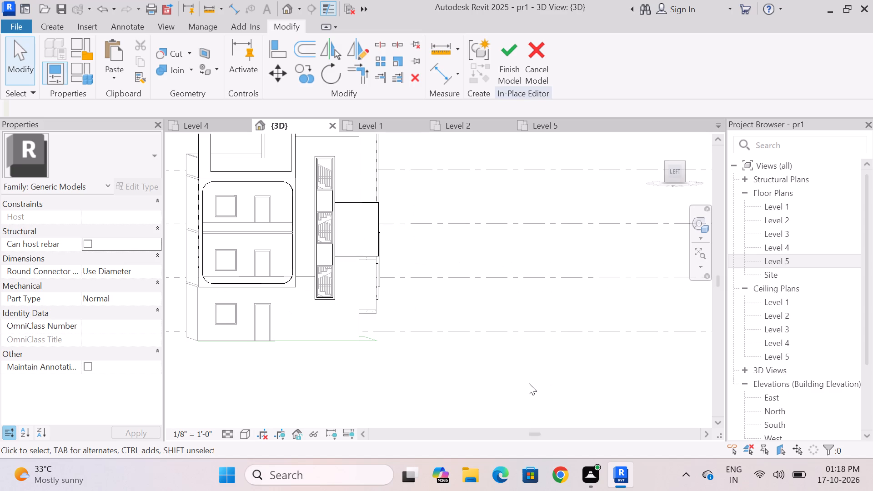
middle_click_drag(522, 389, 469, 400, "shift")
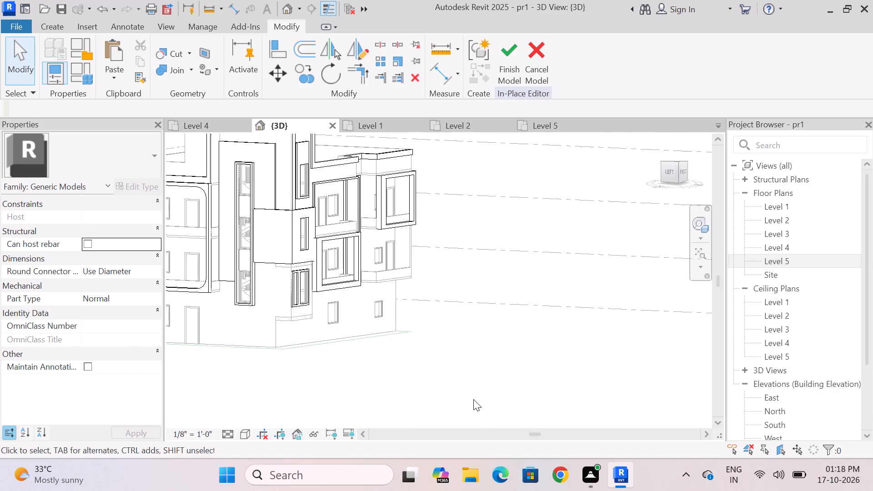
scroll(473, 399, "down", 3)
middle_click_drag(474, 399, 477, 404, "shift")
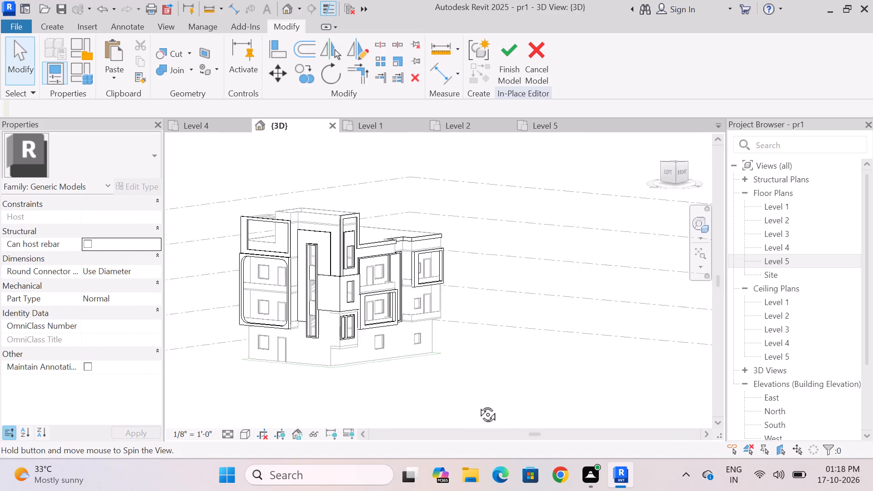
Examine the front facade from several angles, focusing on the framed balcony beside the stair windows and the ledge above it.
middle_click_drag(477, 404, 361, 387, "shift")
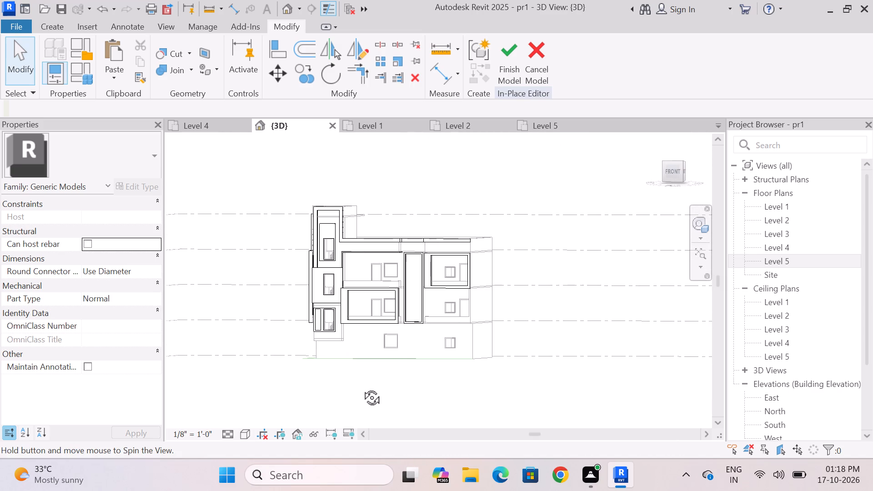
middle_click_drag(361, 387, 371, 387, "shift")
left_click(675, 167)
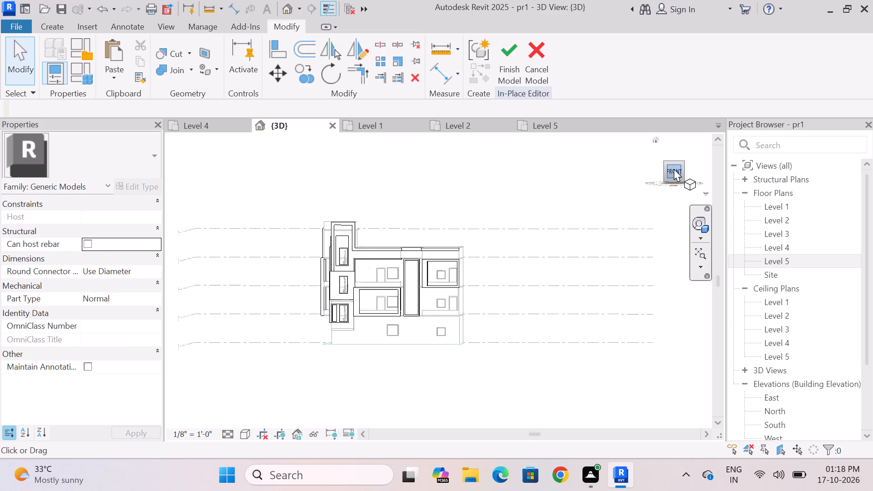
scroll(448, 279, "up", 13)
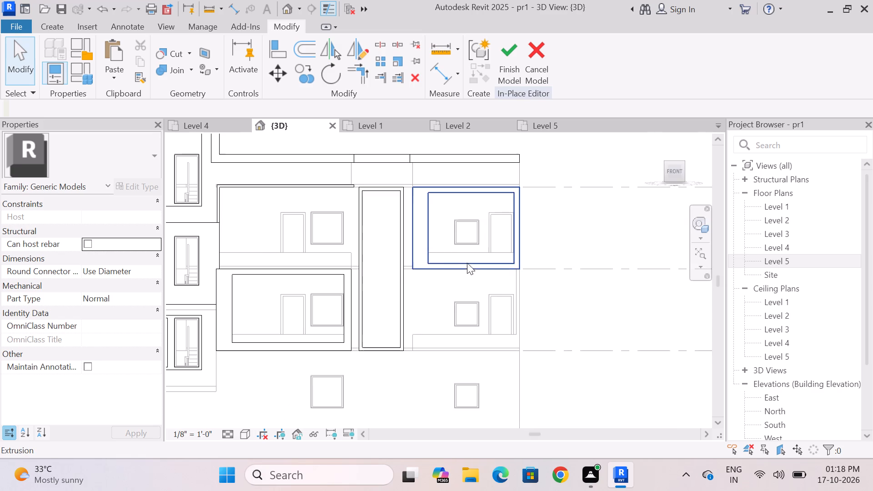
scroll(437, 292, "down", 3)
scroll(456, 293, "up", 2)
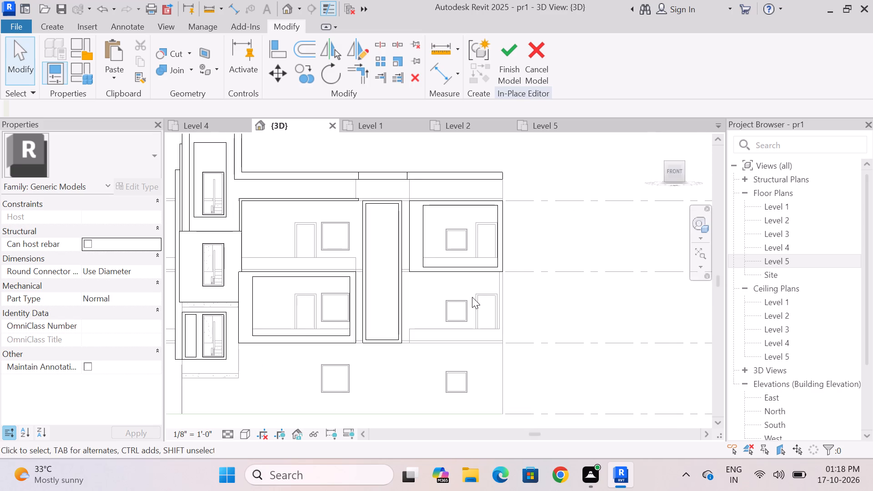
middle_click_drag(472, 300, 430, 314, "shift")
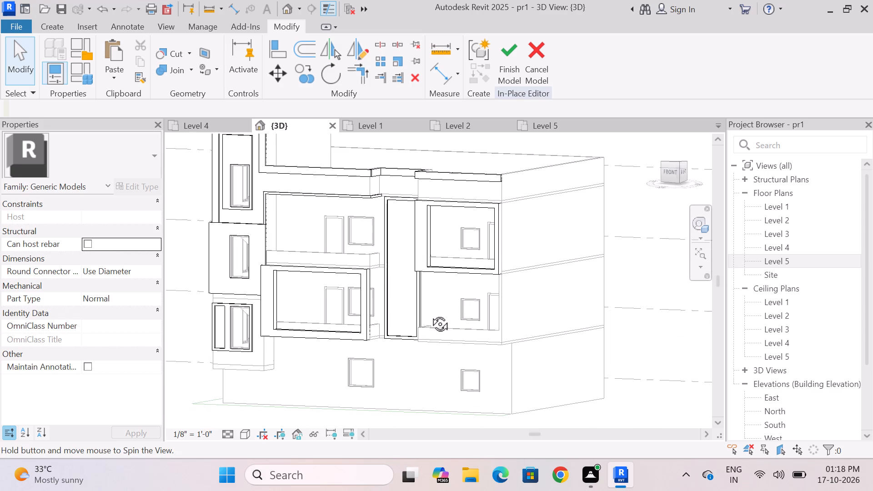
middle_click_drag(430, 314, 395, 316, "shift")
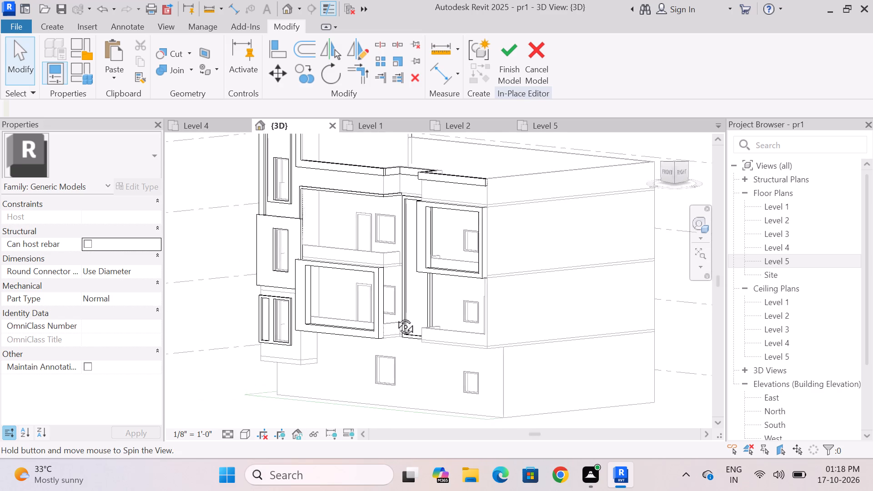
middle_click_drag(395, 316, 477, 311, "shift")
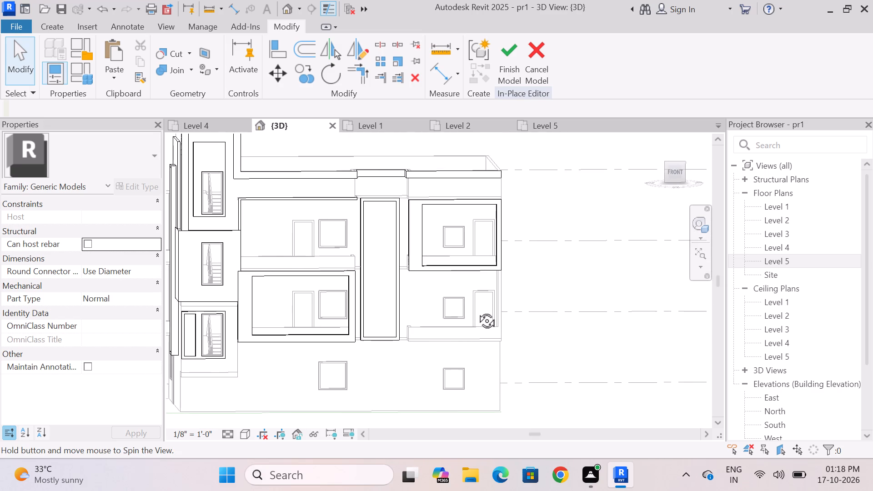
middle_click_drag(477, 311, 478, 325, "shift")
scroll(252, 225, "up", 2)
scroll(284, 243, "down", 3)
scroll(273, 278, "up", 2)
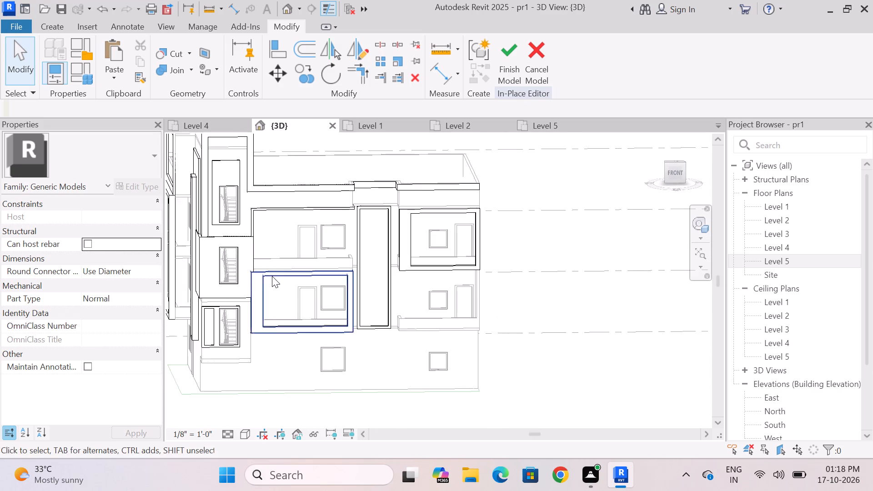
scroll(272, 276, "up", 6)
scroll(381, 247, "down", 3)
middle_click_drag(376, 251, 340, 253, "shift")
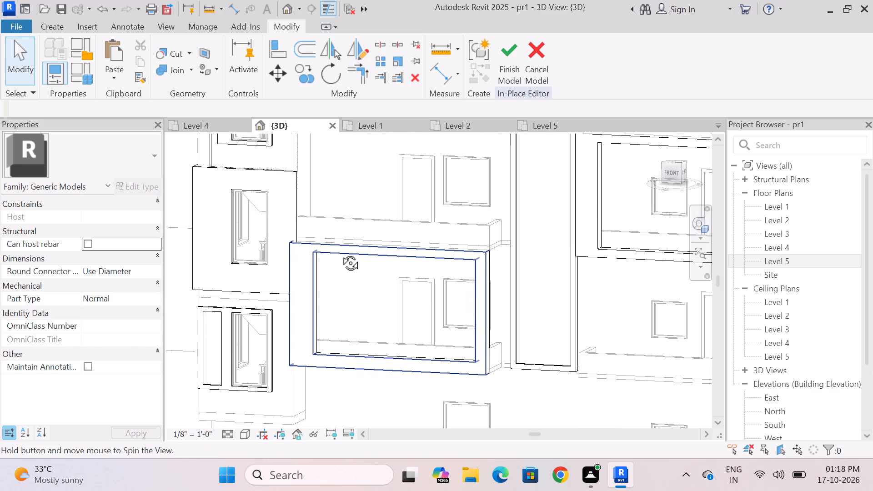
middle_click_drag(340, 253, 354, 269, "shift")
scroll(357, 271, "down", 4)
scroll(315, 240, "up", 9)
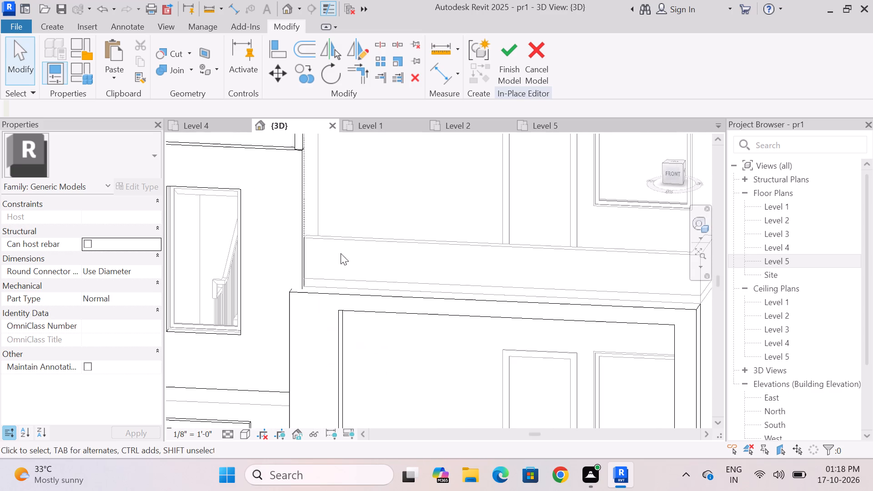
middle_click_drag(383, 278, 392, 330, "shift")
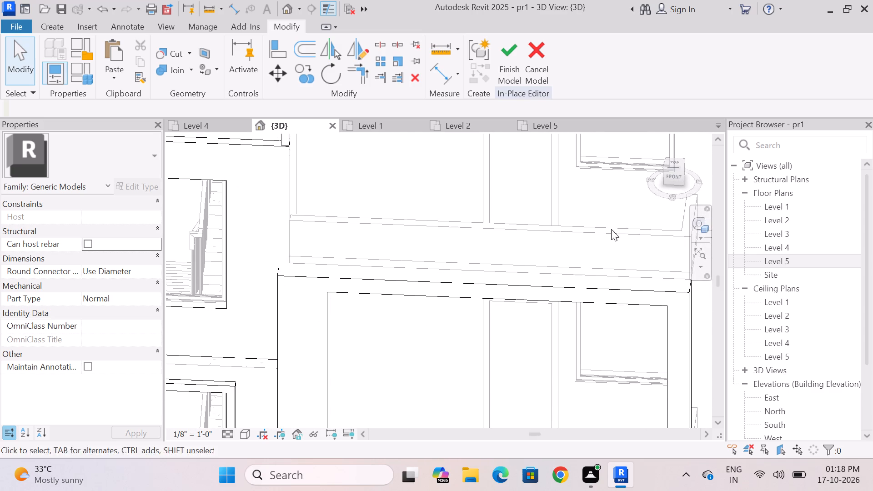
Start an extrusion with the top face of the lower balcony frame as its work plane and set the depth to 2".
left_click(674, 168)
scroll(452, 304, "up", 7)
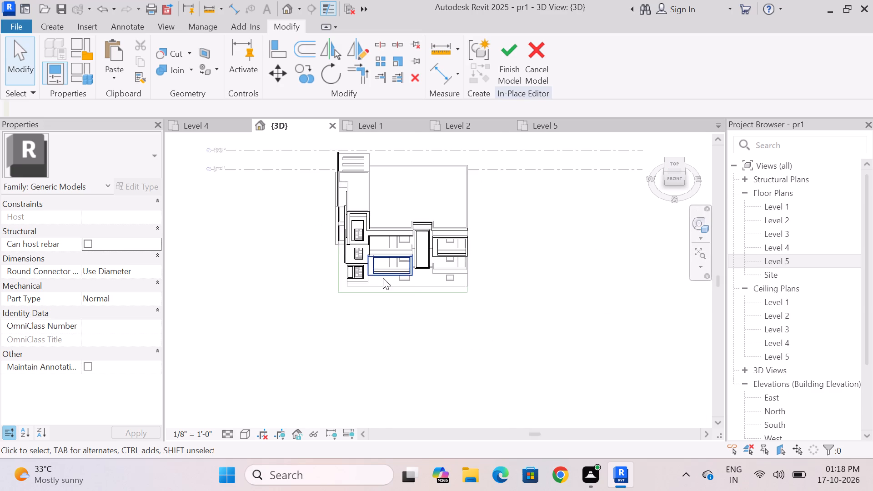
scroll(383, 278, "up", 8)
scroll(358, 222, "up", 9)
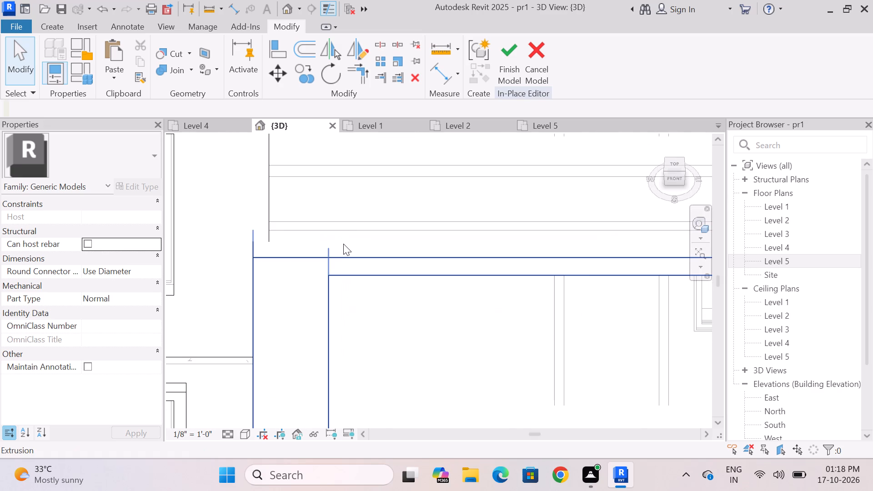
scroll(343, 245, "down", 8)
scroll(431, 260, "up", 4)
scroll(331, 249, "down", 3)
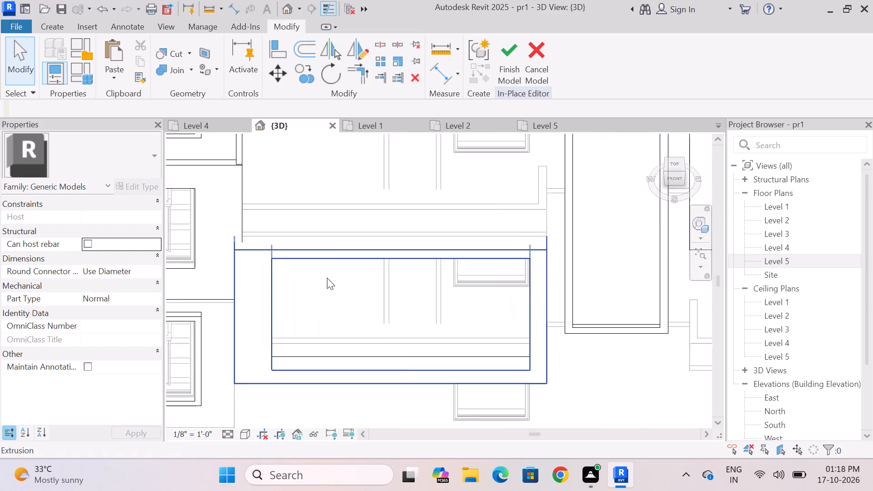
scroll(327, 292, "down", 2)
scroll(325, 253, "up", 7)
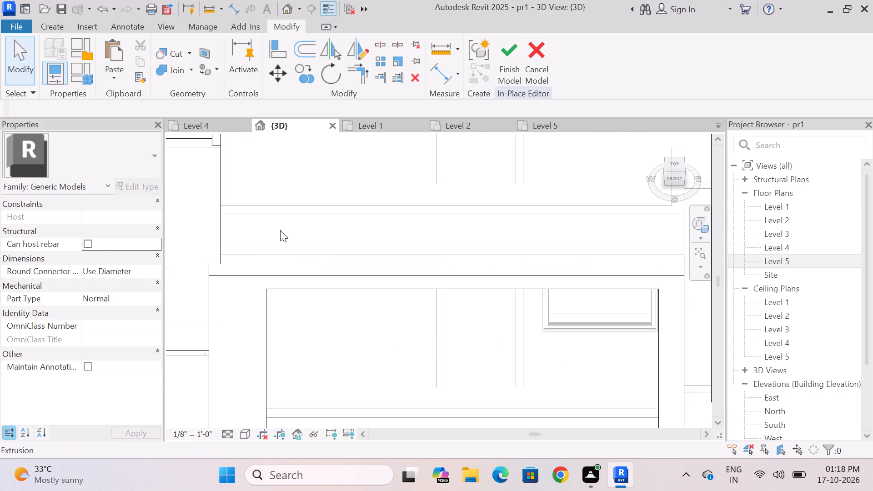
left_click(59, 23)
left_click(128, 45)
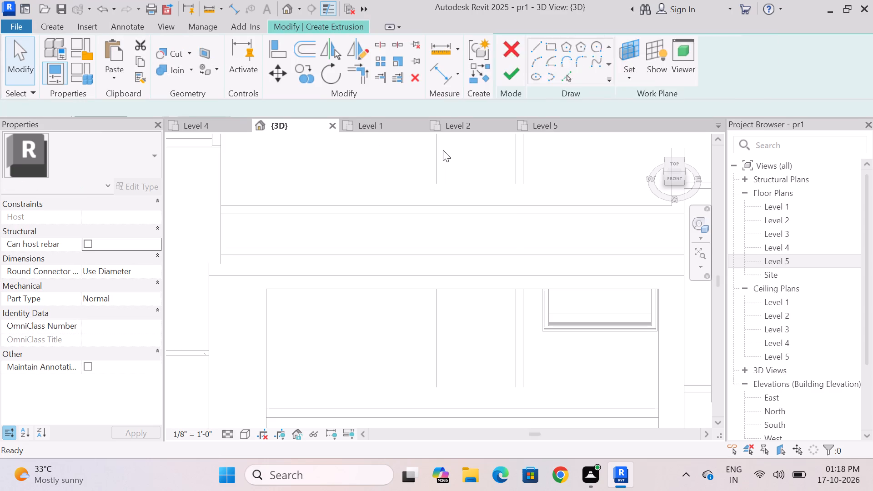
left_click(713, 54)
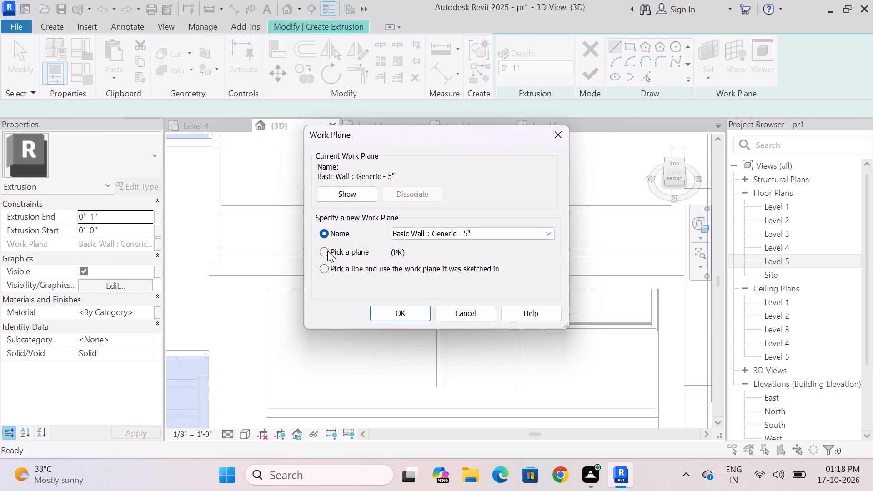
left_click(327, 251)
left_click(396, 311)
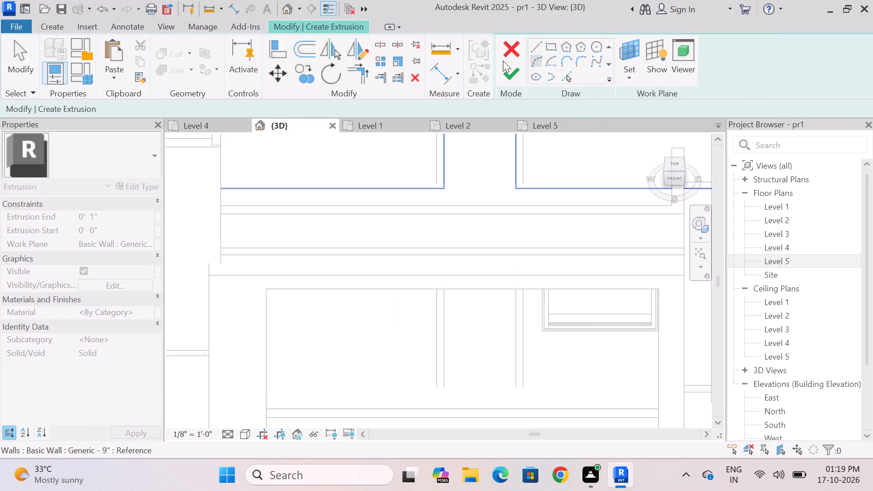
scroll(258, 268, "up", 6)
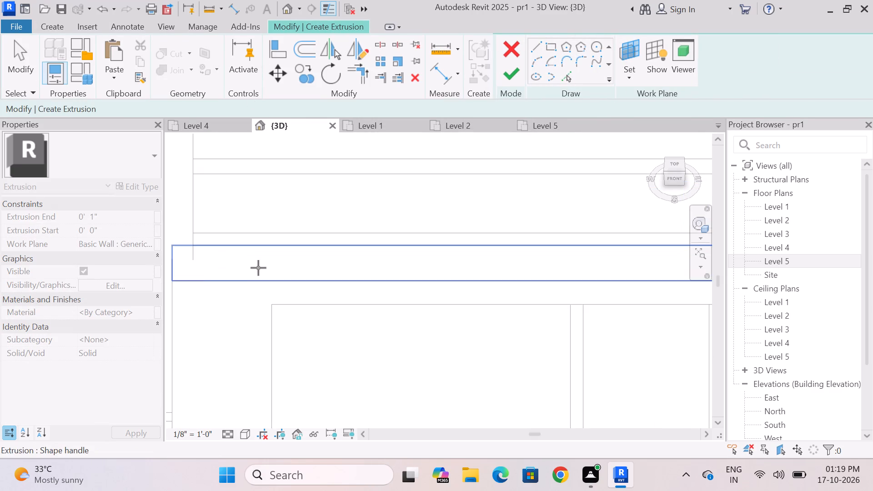
left_click(259, 267)
left_click(539, 75)
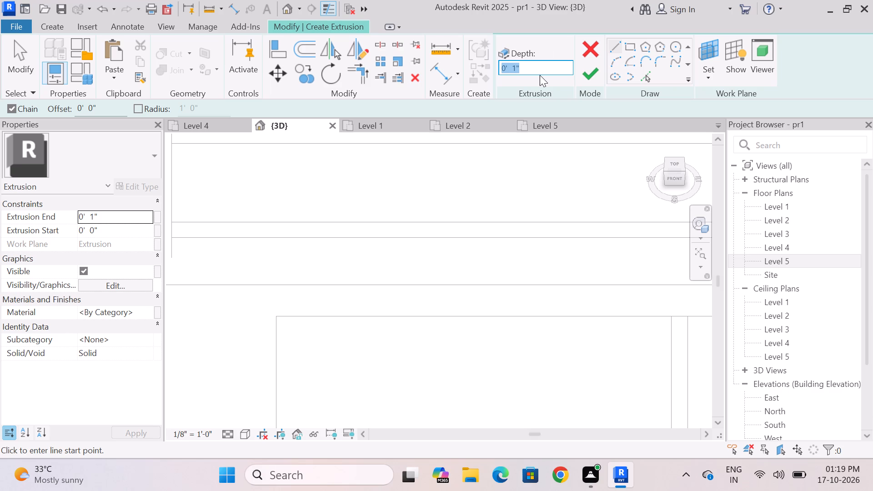
key("BackSpace")
key("2")
key("shift+quotedbl")
key("Return")
Sketch a 6" by 4" rectangle on the frame's top face, against the balcony wall line near the stair tower.
left_click(630, 47)
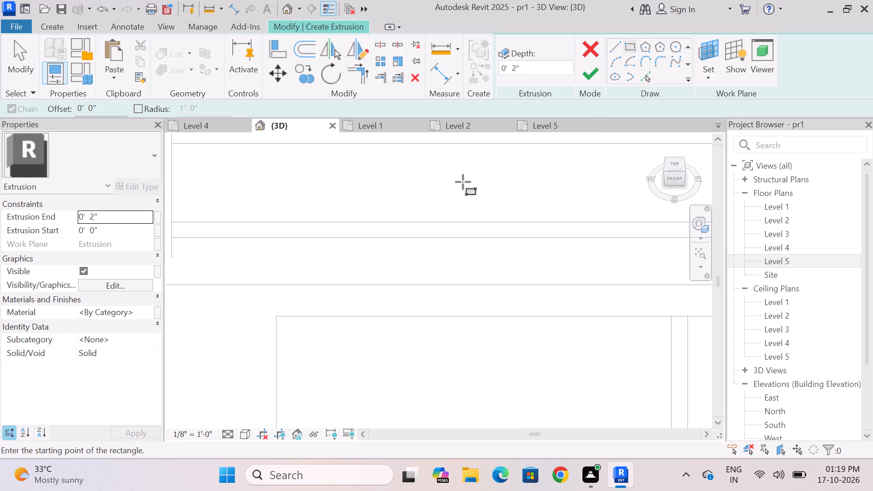
scroll(447, 202, "down", 5)
scroll(338, 239, "up", 5)
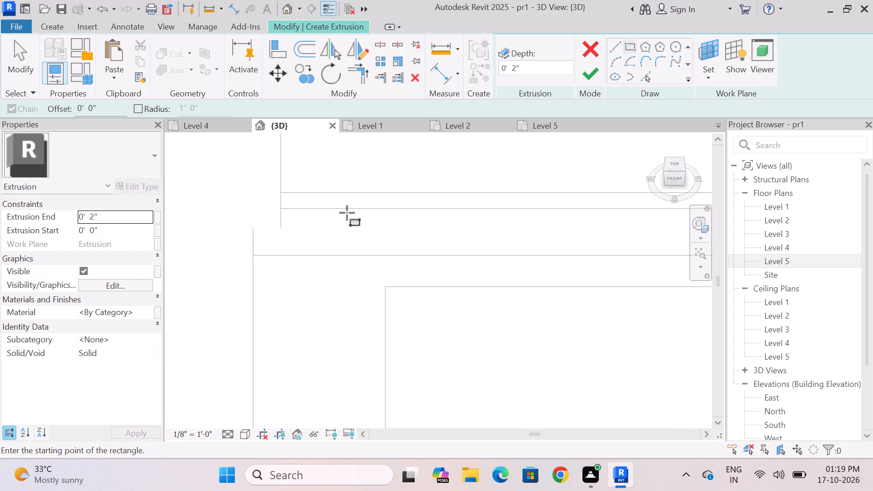
left_click(348, 210)
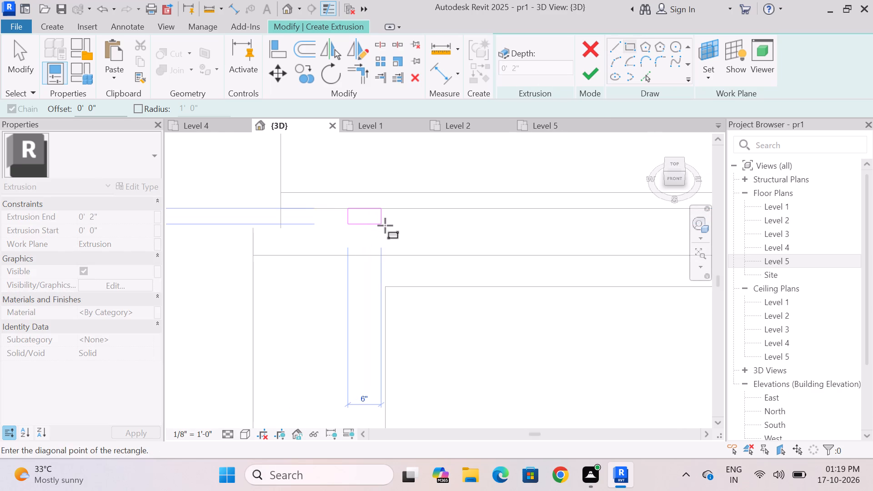
left_click(383, 225)
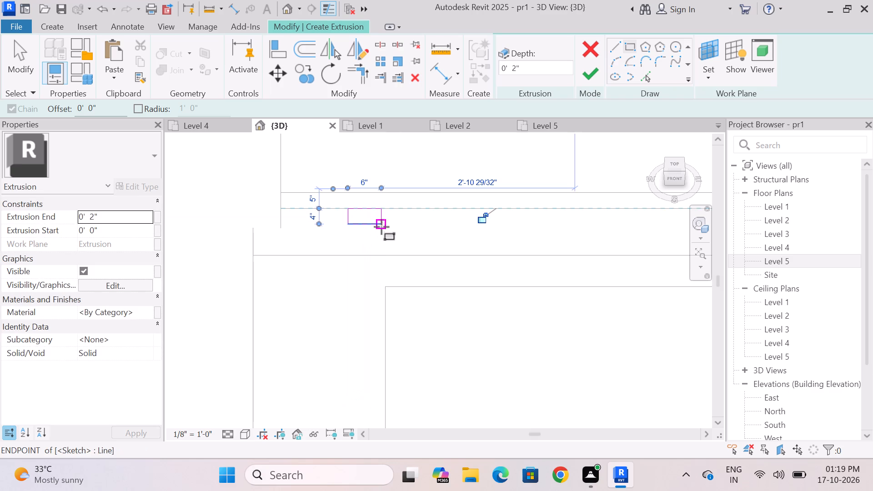
key("Escape")
scroll(395, 242, "up", 3)
scroll(389, 257, "down", 4)
scroll(404, 220, "up", 4)
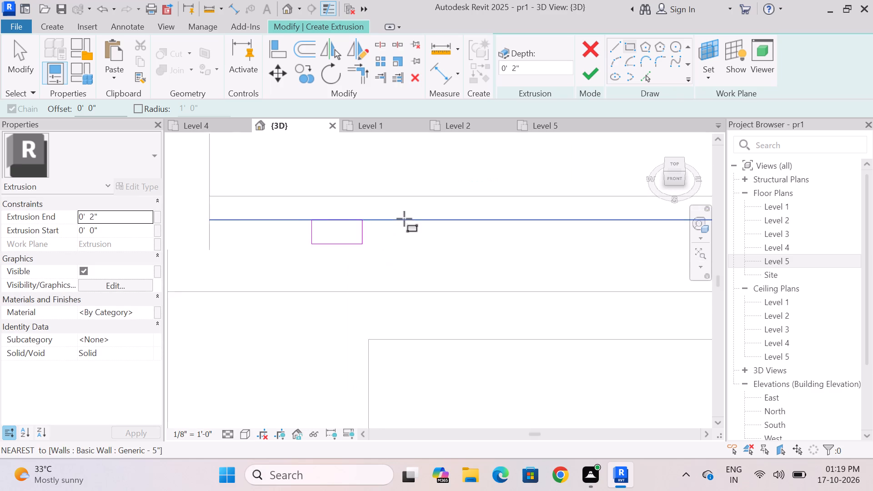
scroll(404, 219, "up", 2)
key("Escape")
Copy the sketched rectangle four times along the balcony wall line, spacing the copies 10" apart.
left_click_drag(273, 196, 430, 303)
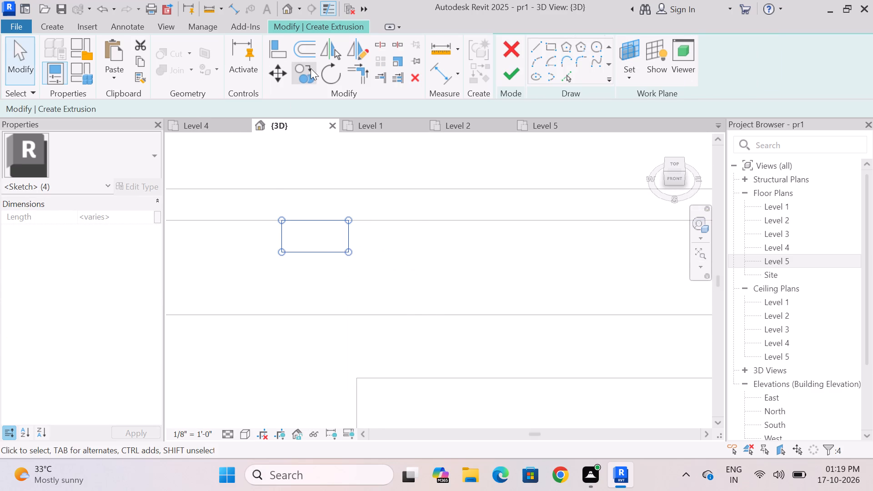
left_click(310, 70)
left_click(351, 220)
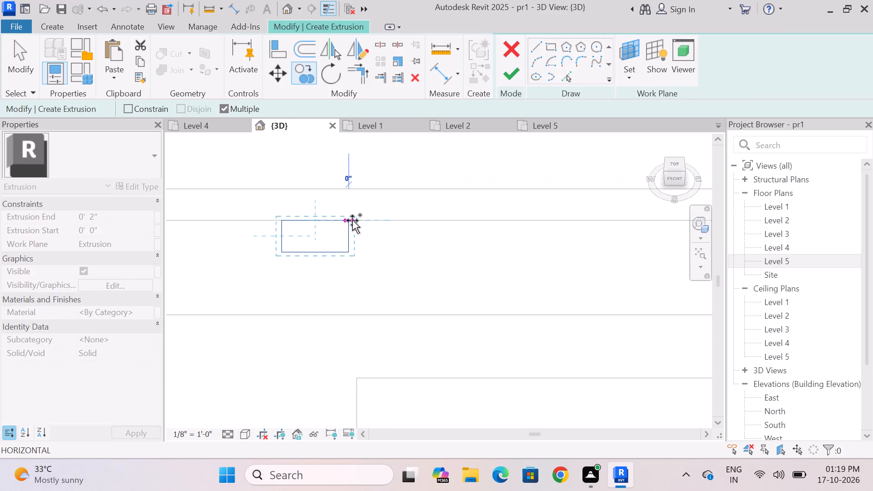
left_click(457, 223)
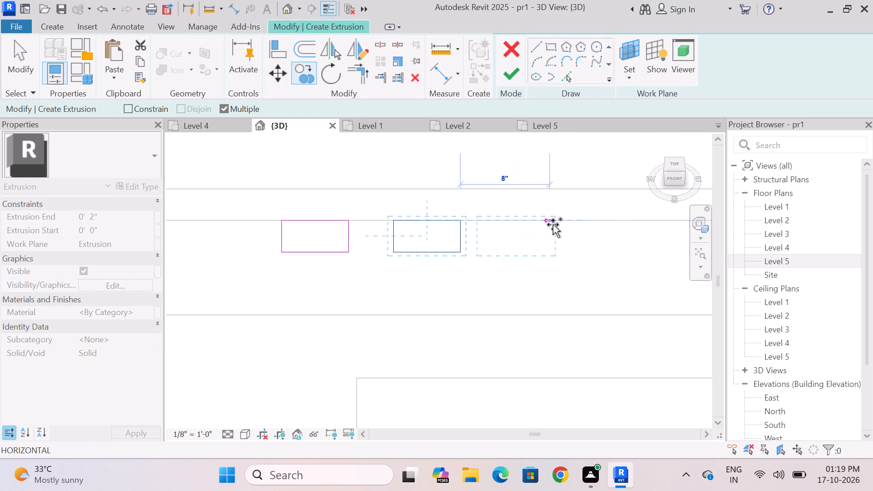
left_click(571, 225)
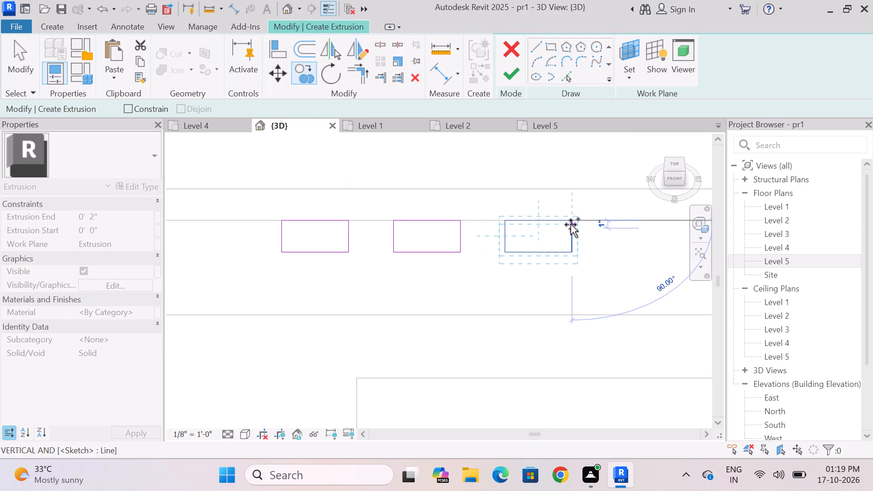
scroll(571, 225, "down", 2)
middle_click_drag(571, 225, 379, 228)
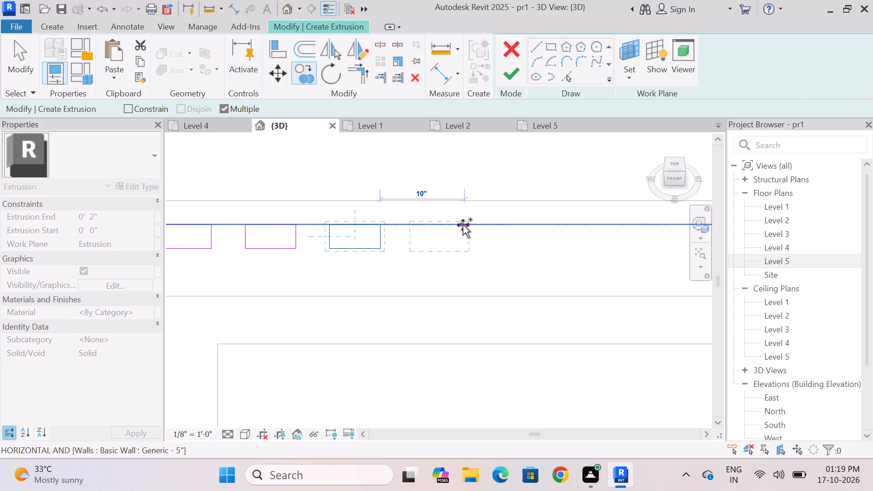
left_click(463, 225)
scroll(463, 225, "down", 3)
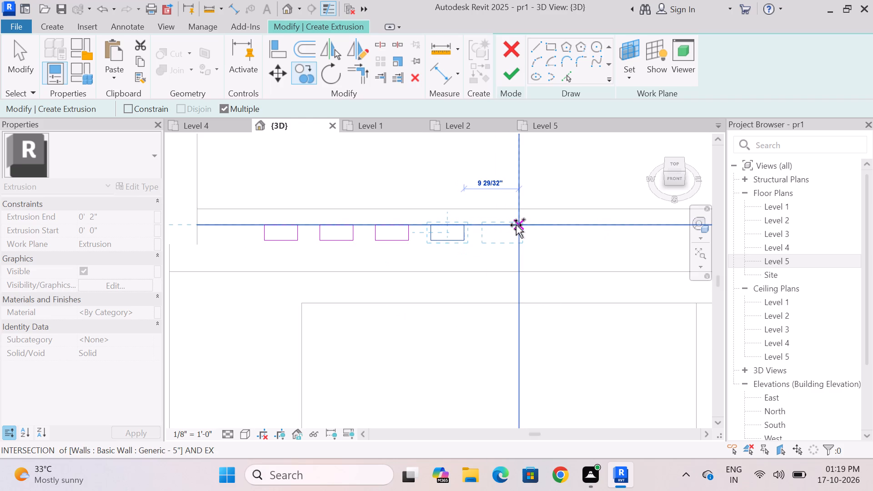
scroll(522, 225, "up", 4)
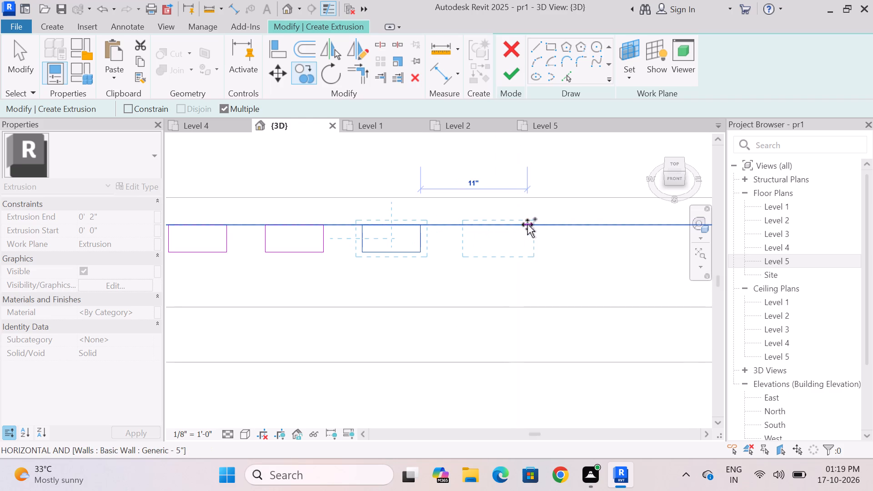
scroll(524, 225, "up", 3)
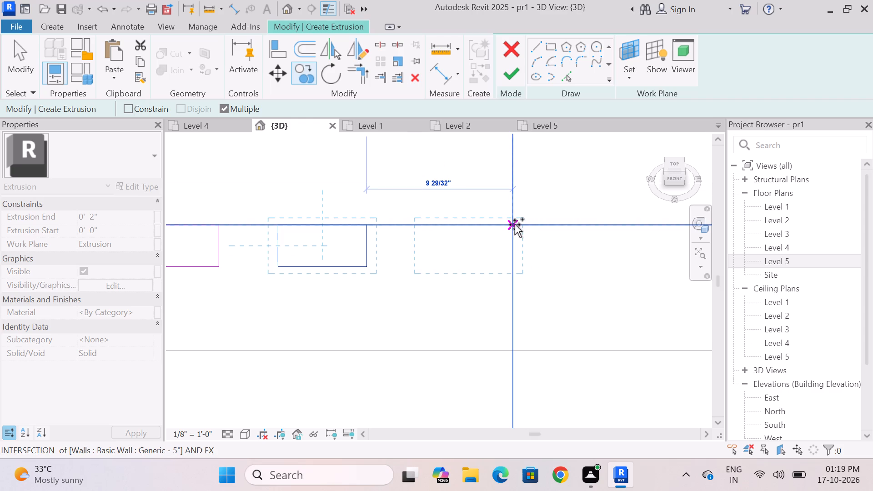
scroll(515, 225, "up", 8)
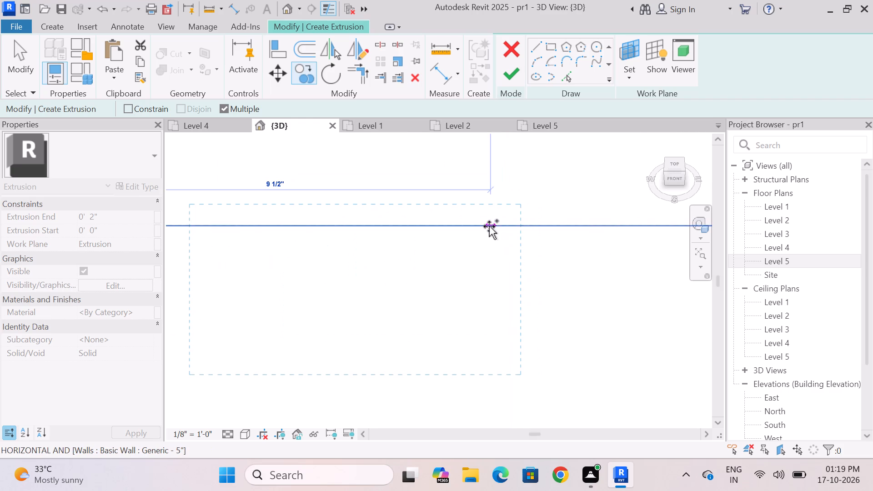
left_click(517, 226)
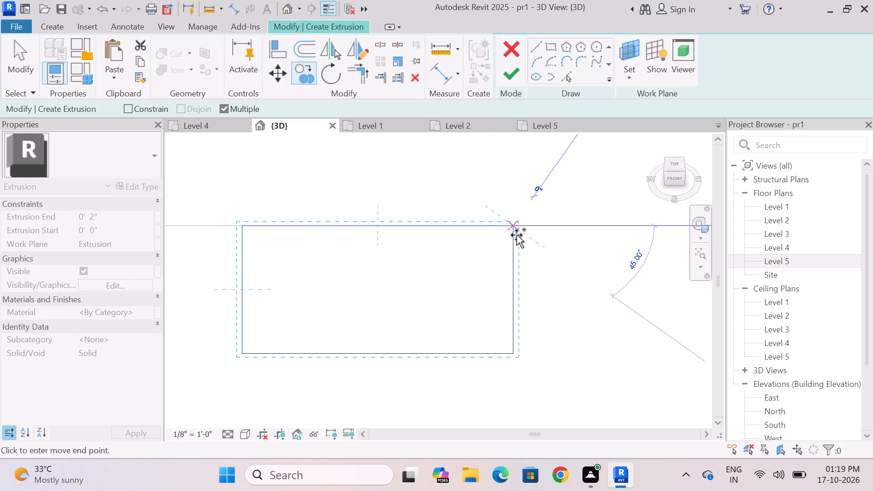
scroll(478, 247, "down", 11)
key("Escape")
scroll(396, 256, "down", 8)
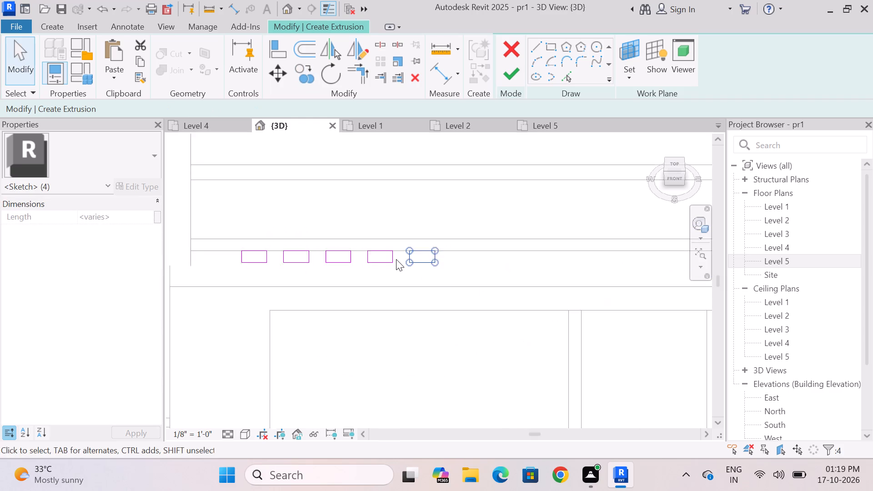
scroll(432, 291, "down", 3)
key("Escape")
Finish the extrusion and, in front view, stretch its top up to the underside of the ledge above, forming vertical fins.
middle_click_drag(432, 313, 433, 303, "shift")
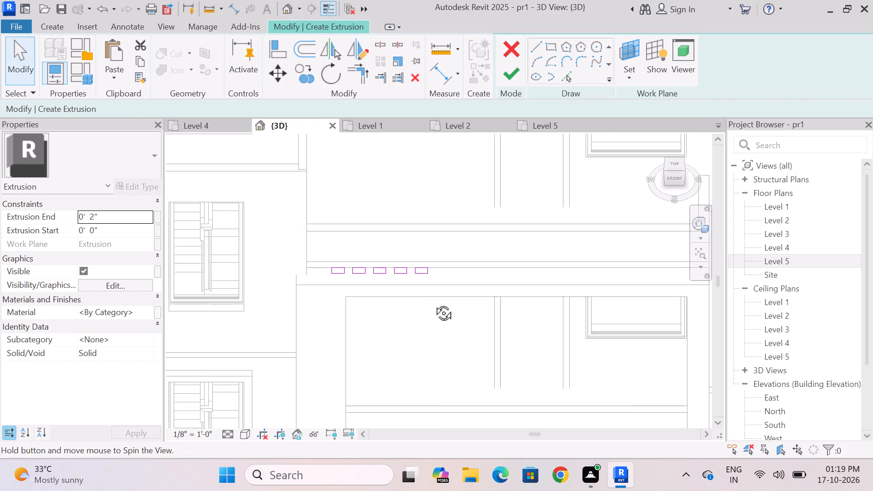
middle_click_drag(433, 303, 431, 215, "shift")
scroll(431, 215, "down", 3)
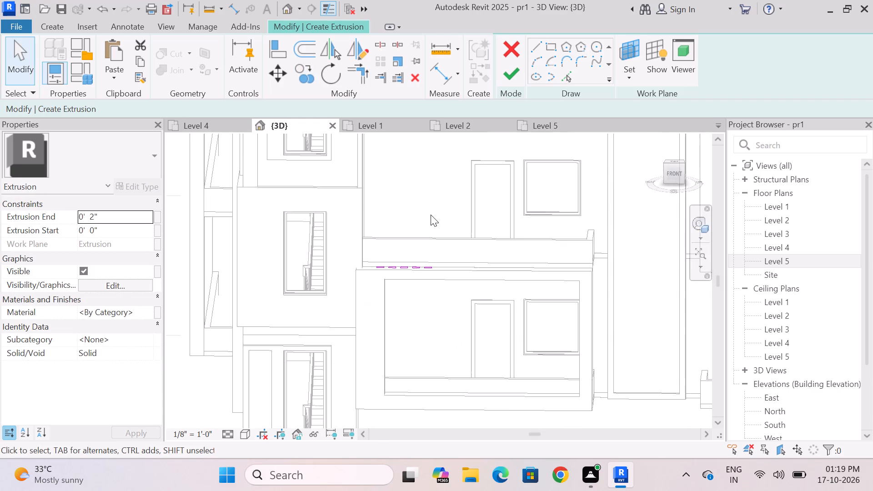
scroll(431, 215, "down", 4)
middle_click_drag(464, 283, 466, 264, "shift")
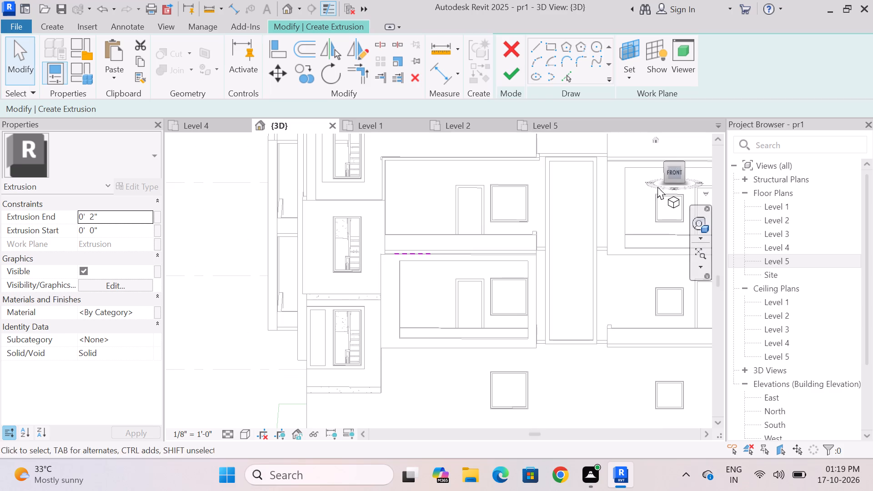
left_click(673, 170)
scroll(425, 286, "up", 2)
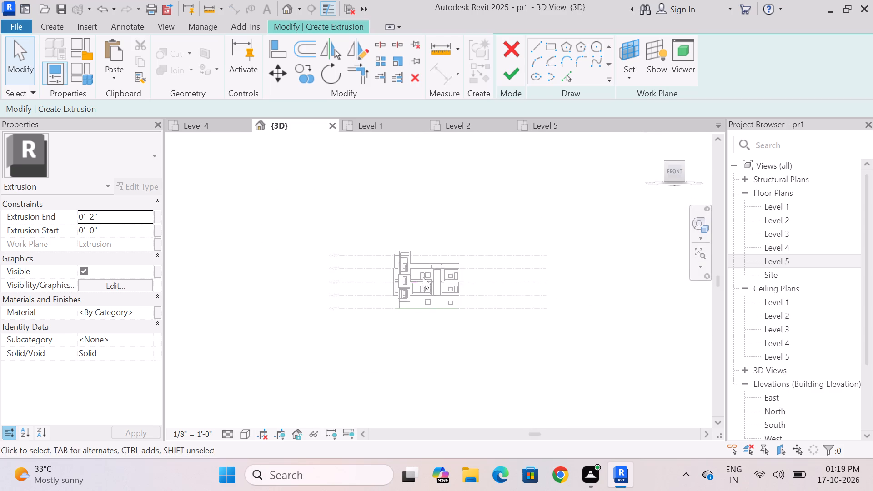
scroll(423, 277, "up", 15)
left_click(518, 74)
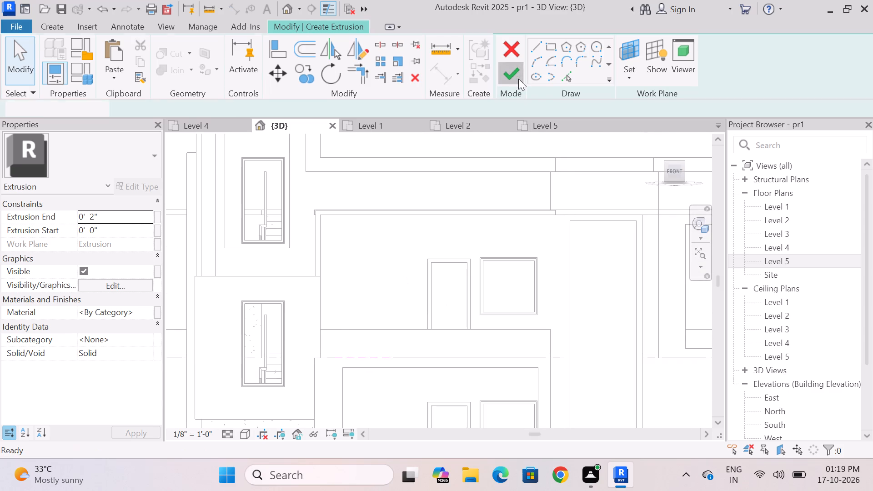
scroll(358, 308, "up", 2)
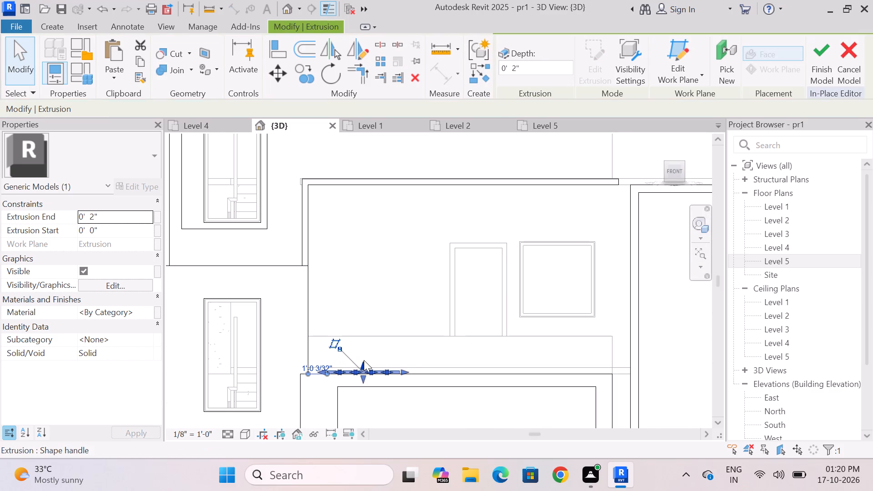
left_click_drag(364, 360, 365, 186)
key("Escape")
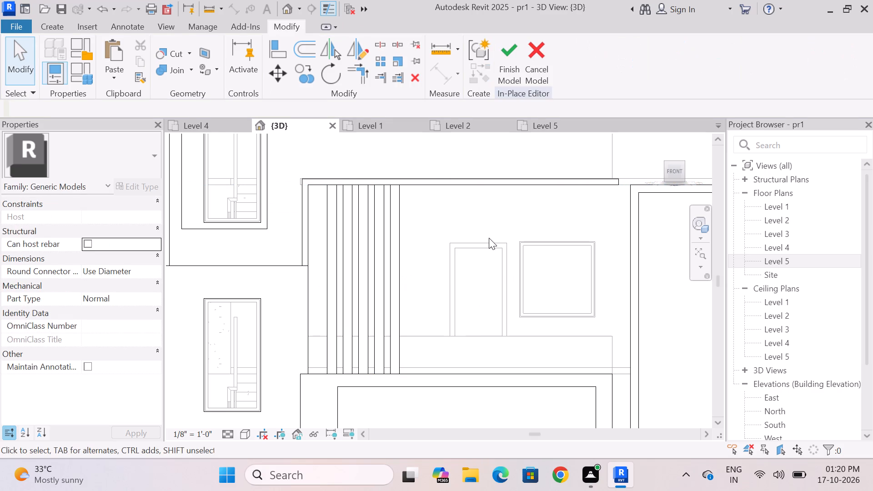
Examine the front facade from several angles, checking the vertical fins, the framed balconies and the unframed lower balcony at the far end.
middle_click_drag(487, 240, 431, 259)
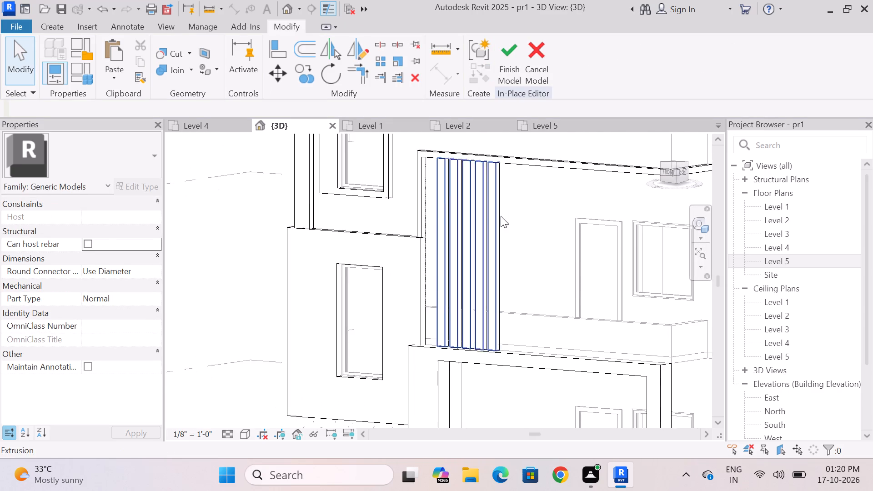
scroll(514, 208, "down", 7)
middle_click_drag(473, 326, 528, 316, "shift")
scroll(506, 222, "down", 2)
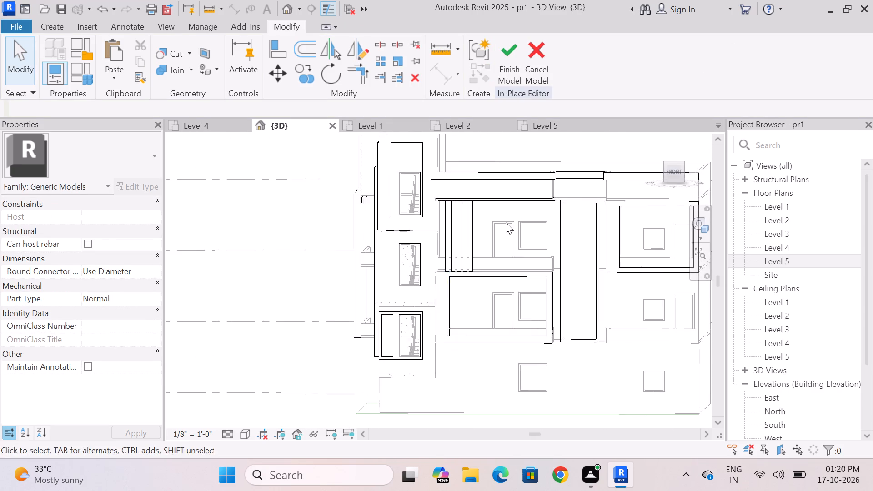
scroll(506, 222, "down", 6)
scroll(426, 323, "up", 3)
middle_click_drag(441, 300, 364, 321)
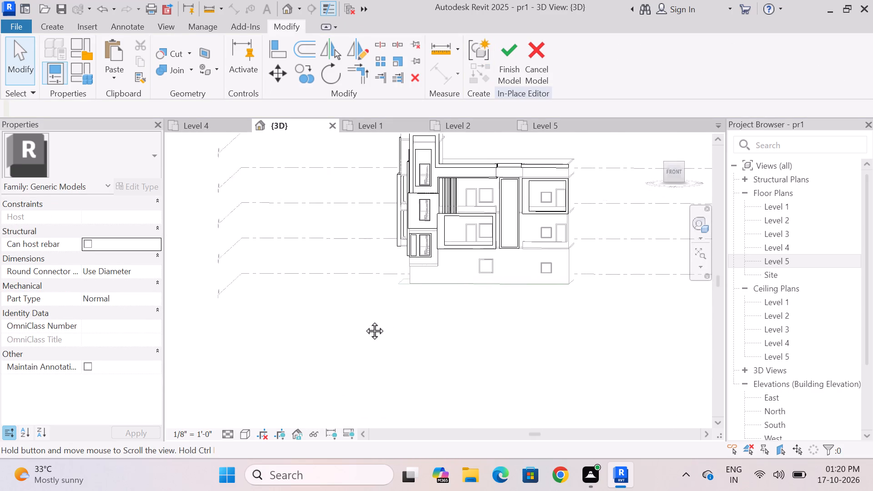
middle_click_drag(364, 321, 364, 321)
scroll(510, 207, "up", 5)
scroll(392, 181, "up", 3)
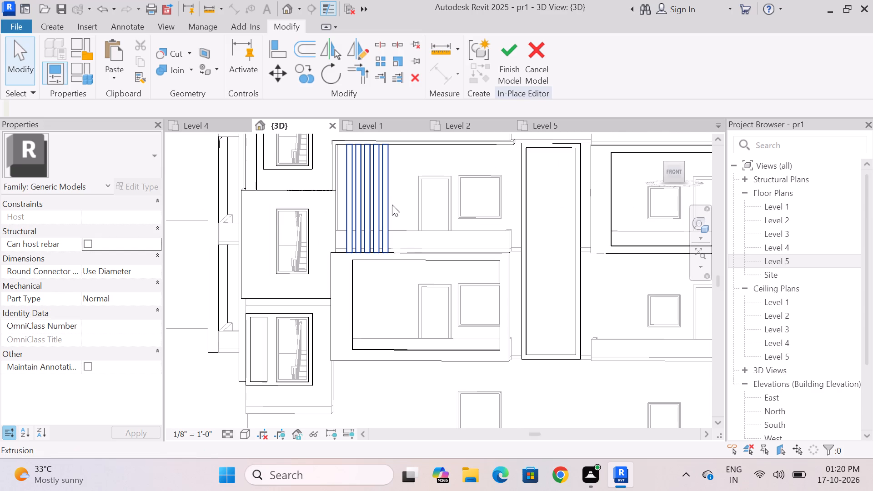
scroll(417, 265, "down", 3)
middle_click_drag(418, 290, 359, 288)
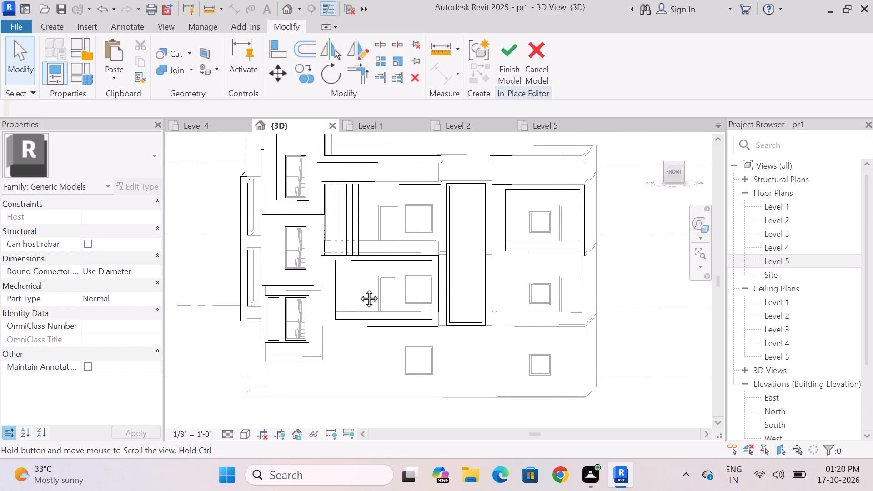
middle_click_drag(359, 288, 358, 288)
middle_click_drag(366, 296, 373, 296, "shift")
scroll(502, 325, "up", 3)
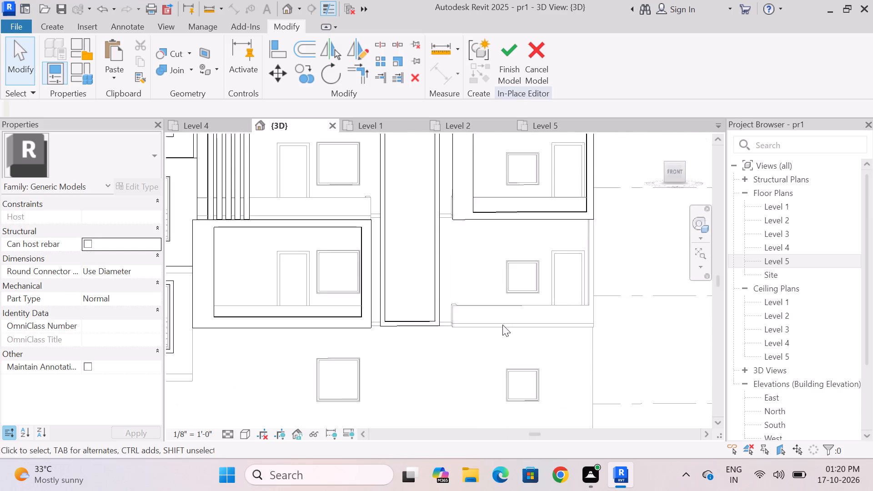
scroll(502, 325, "up", 2)
scroll(466, 331, "down", 5)
scroll(508, 336, "up", 2)
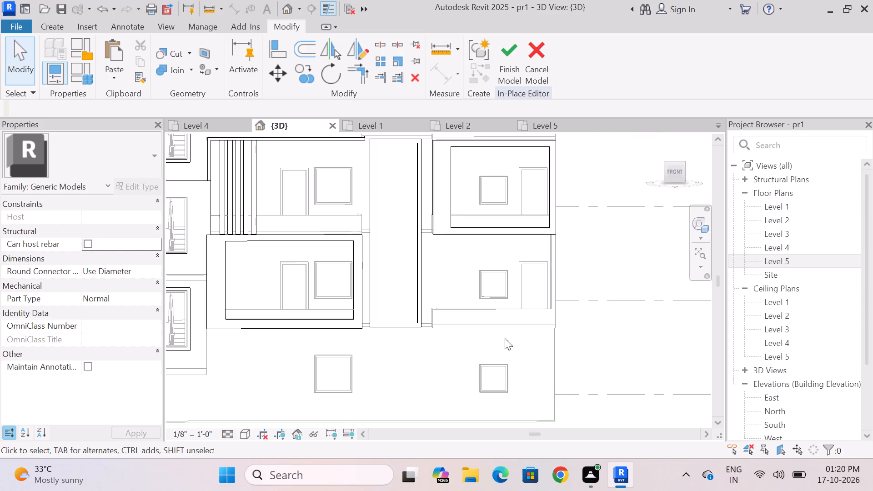
Start a sweep and pick the slab's upper front and side edges beneath the unframed lower balcony's parapet as its path.
left_click(61, 25)
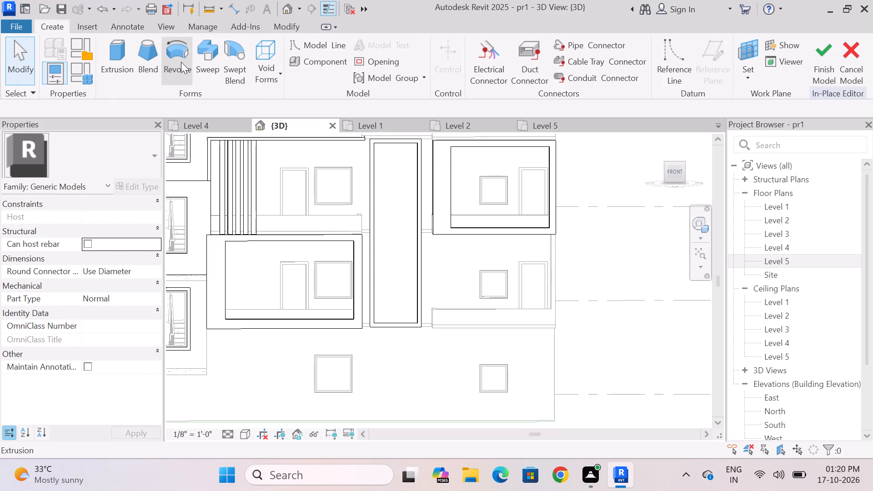
left_click(201, 58)
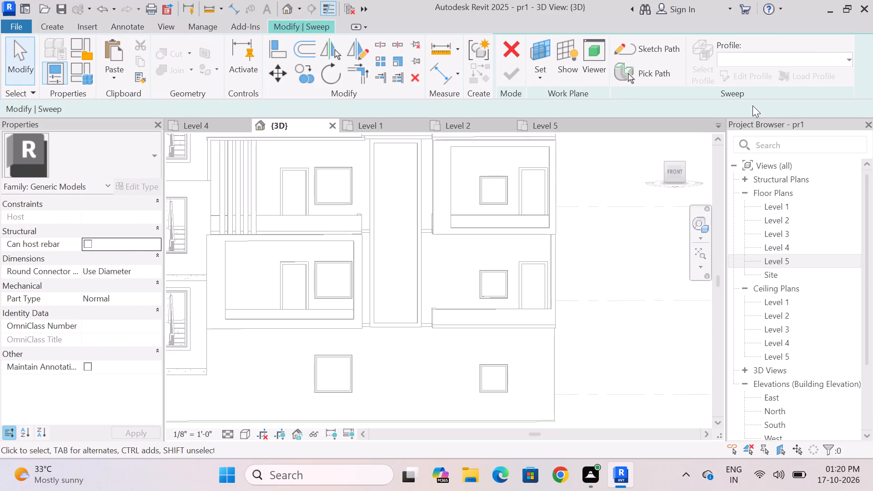
left_click(632, 76)
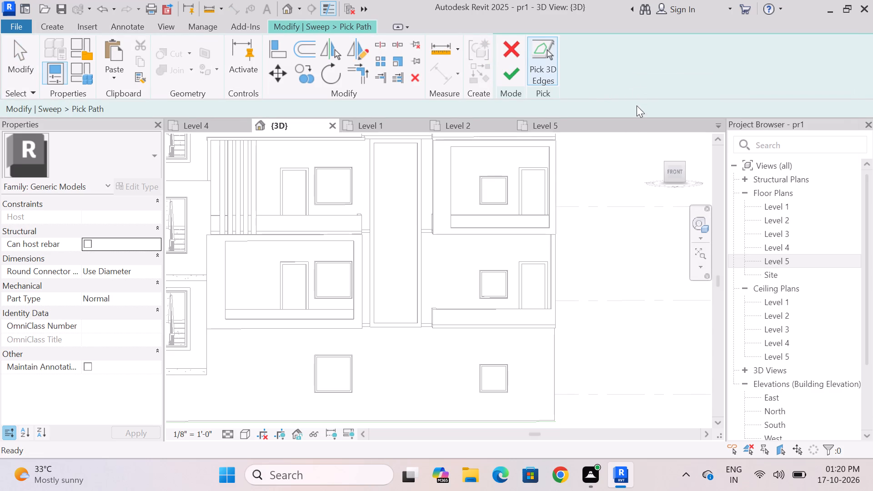
scroll(518, 325, "up", 9)
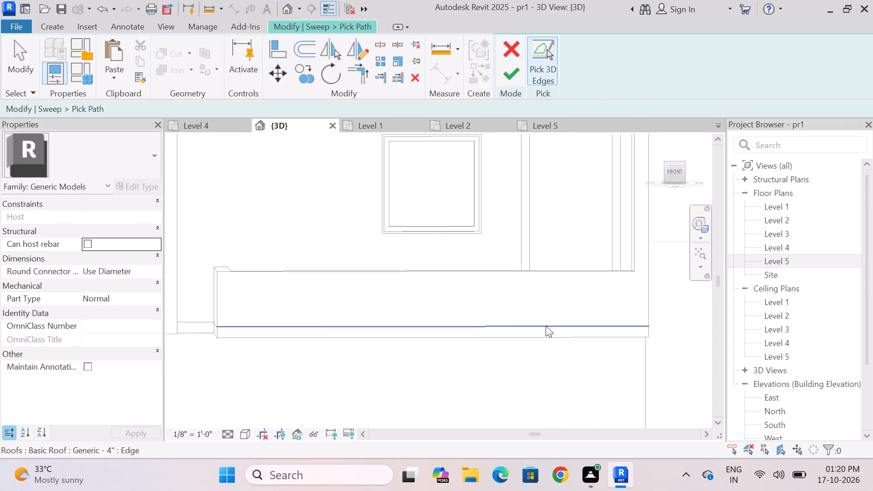
left_click(546, 326)
scroll(602, 290, "down", 8)
middle_click_drag(514, 326, 564, 327, "shift")
scroll(467, 296, "up", 15)
left_click(351, 334)
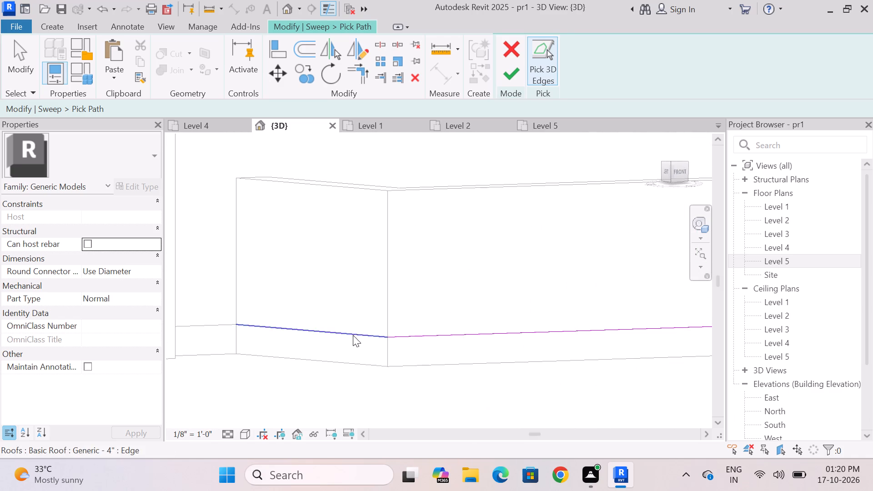
Trim the sweep path's front and side lines to a corner at the lower balcony's edge beside the tall frame.
left_click(363, 72)
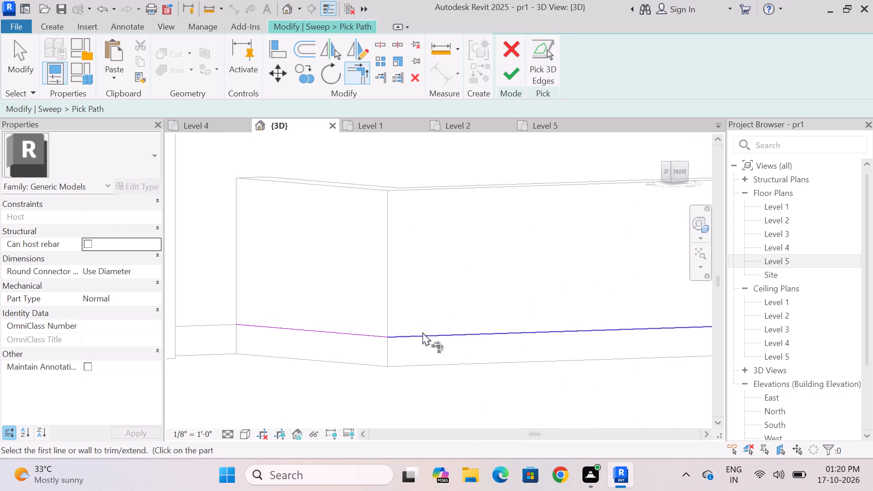
left_click(422, 332)
left_click(361, 333)
key("Escape")
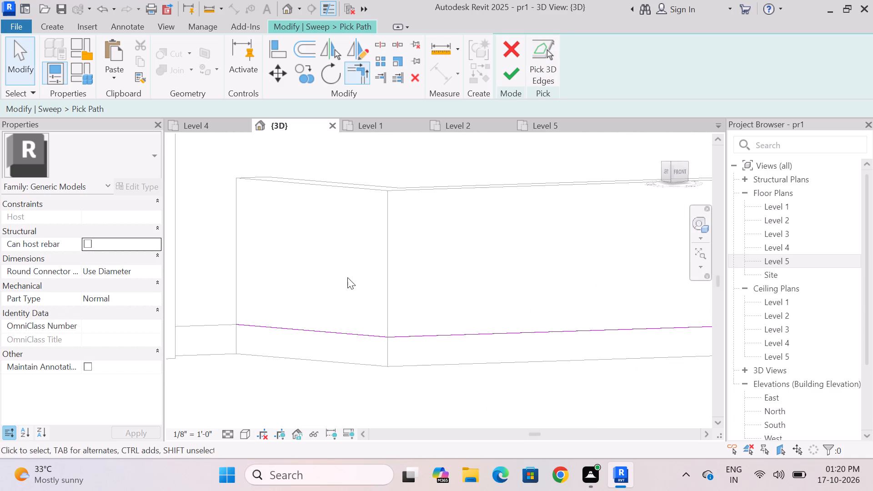
scroll(346, 276, "down", 11)
scroll(356, 315, "down", 6)
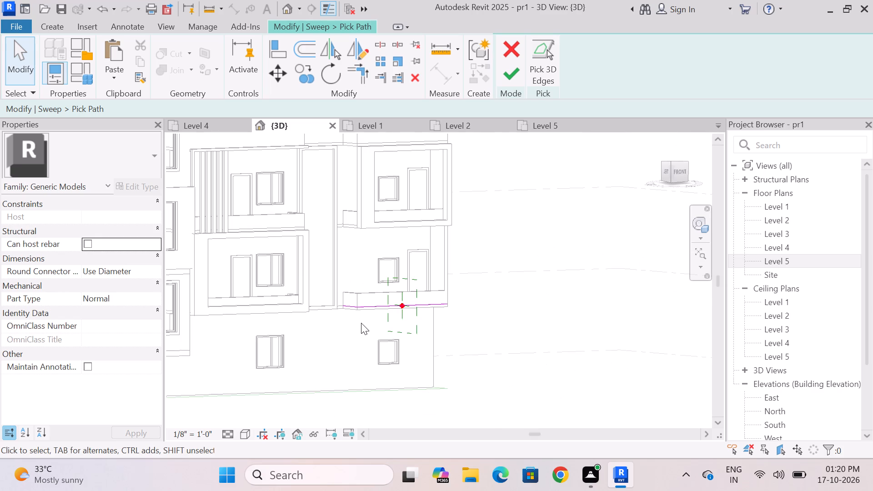
key("Escape")
scroll(356, 303, "up", 7)
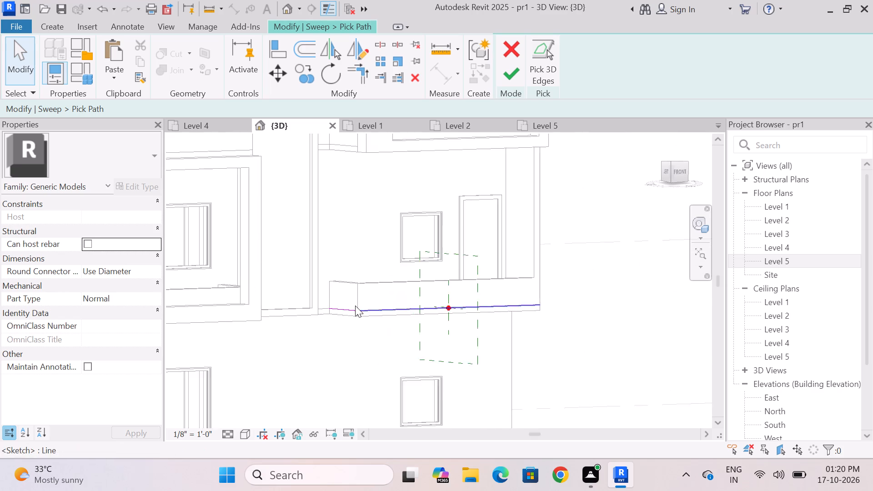
scroll(355, 306, "up", 1)
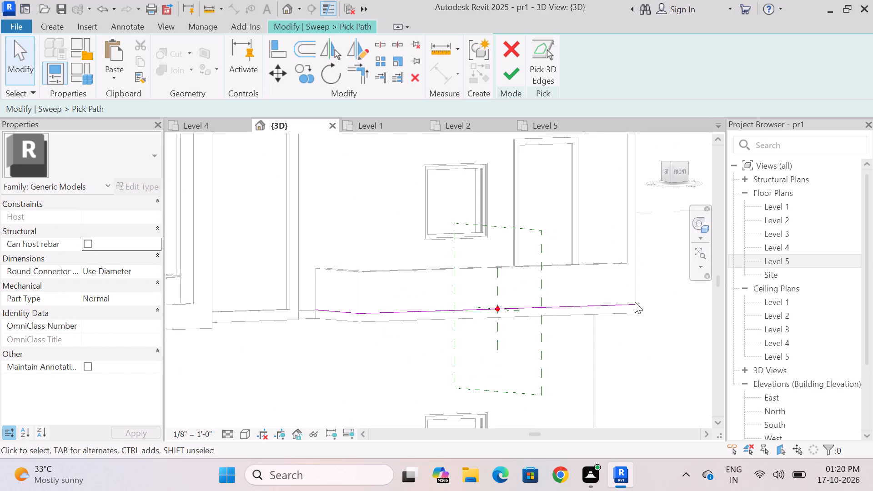
Finish the sweep path and, in right view, open the sweep's profile for sketching at the balcony slab edge.
middle_click_drag(645, 339, 438, 324, "shift")
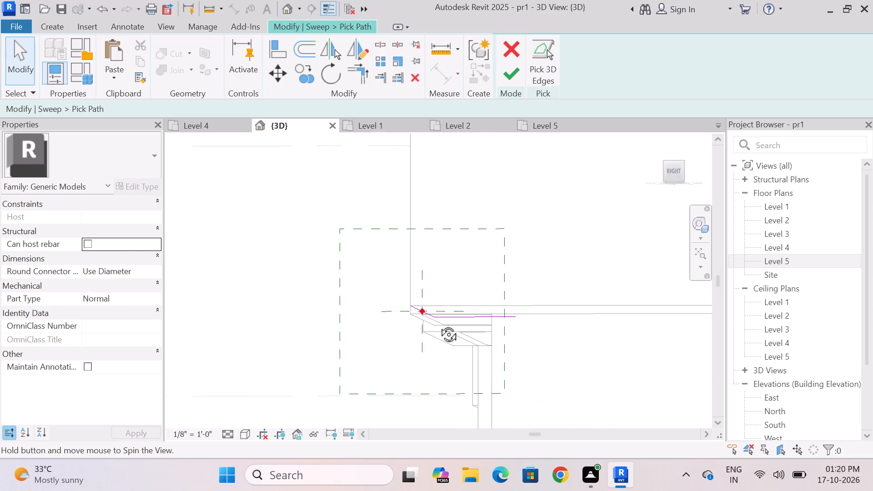
middle_click_drag(438, 324, 451, 344, "shift")
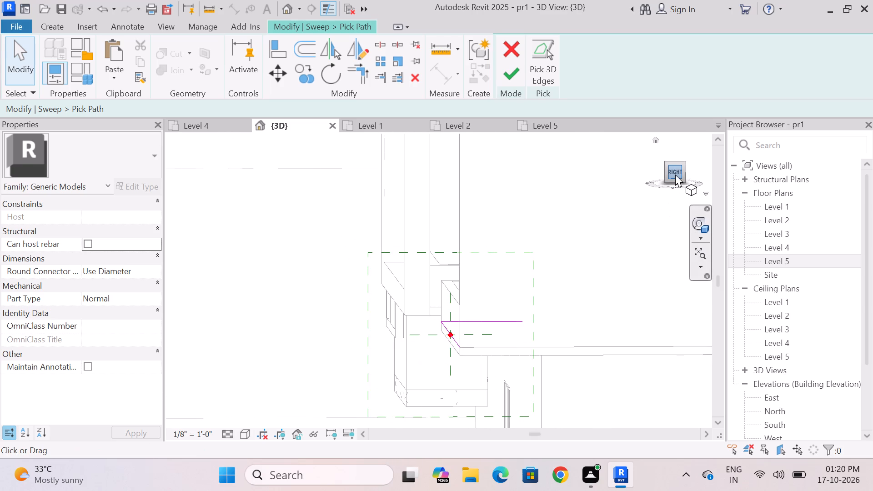
left_click(675, 174)
scroll(454, 295, "up", 8)
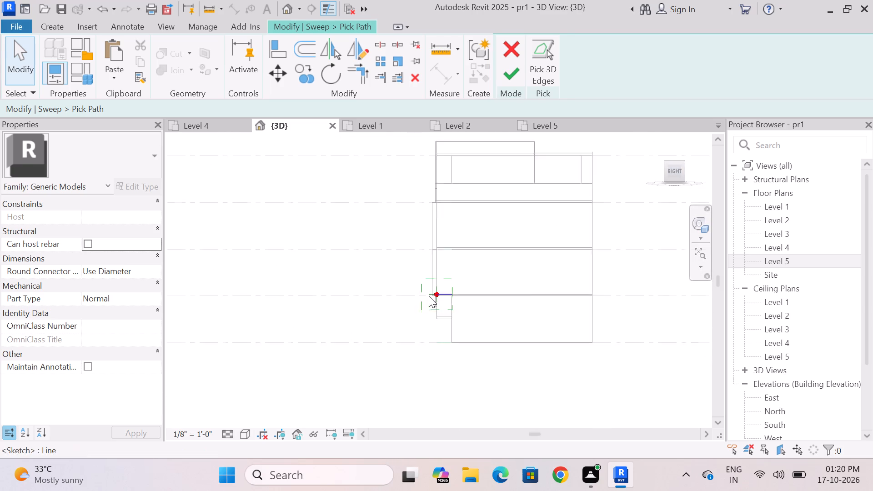
scroll(429, 296, "up", 15)
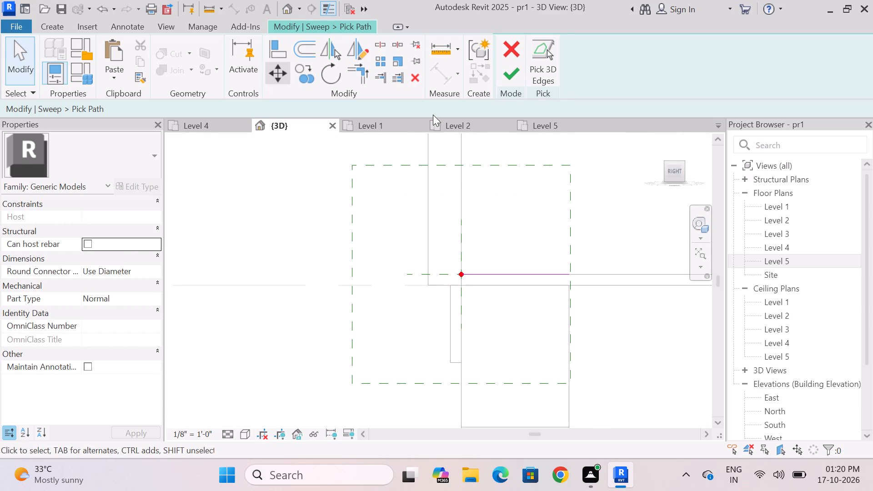
left_click(506, 81)
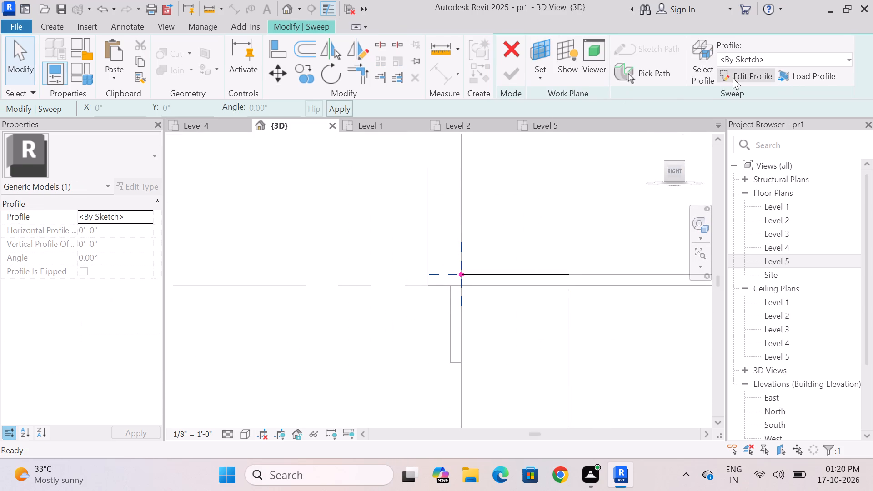
left_click(733, 78)
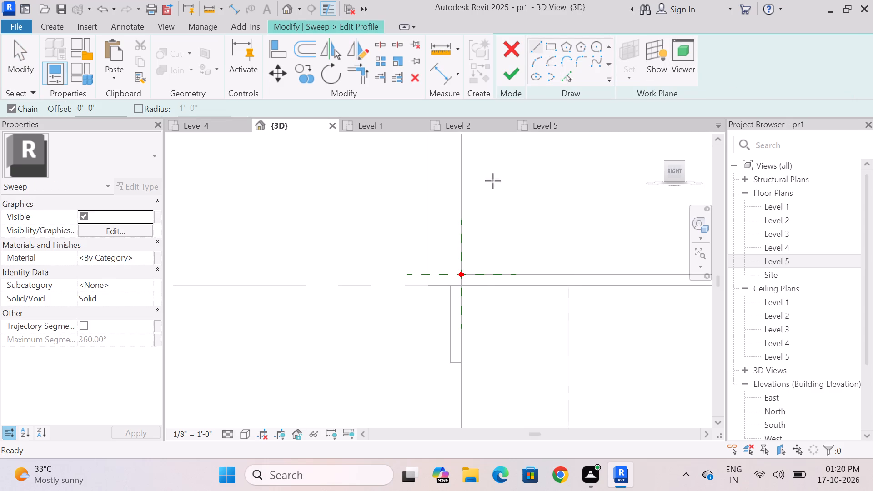
Sketch a closed rectangular profile 8" wide and about 5 1/4" high, projecting outward from the slab face with its base on the Level 2 line.
scroll(476, 295, "up", 8)
scroll(478, 342, "down", 3)
scroll(449, 227, "up", 4)
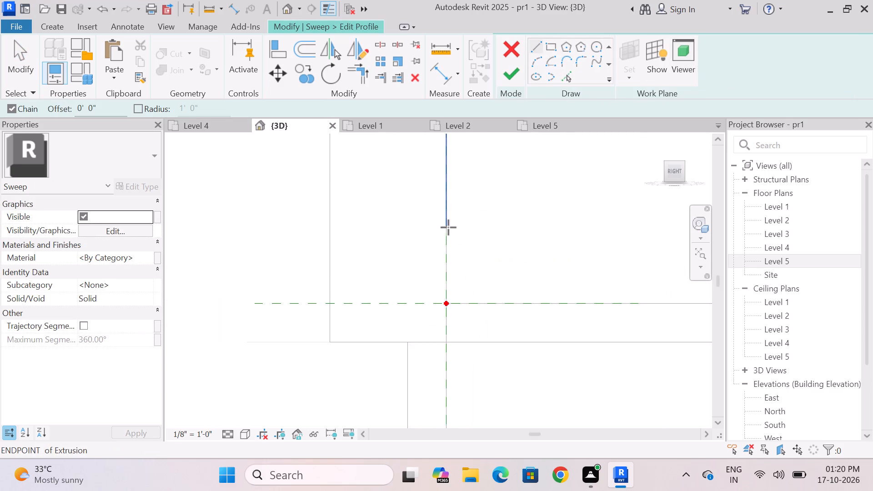
scroll(446, 300, "up", 3)
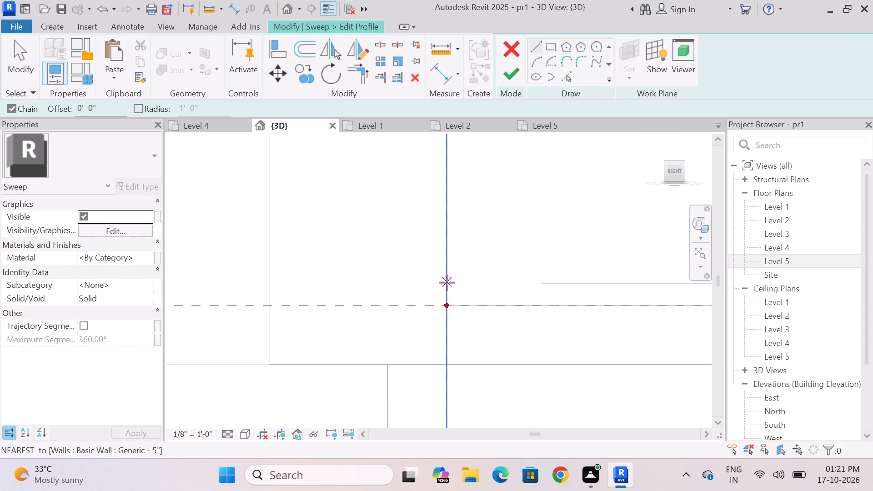
left_click(447, 287)
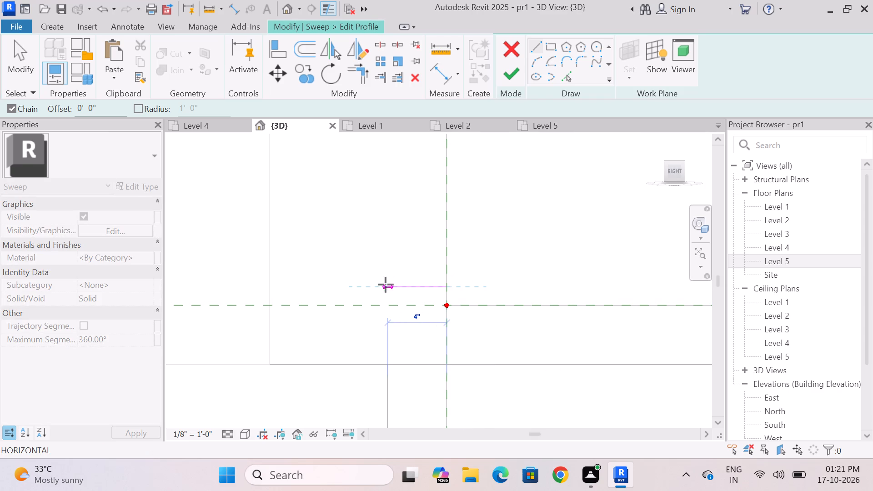
scroll(384, 284, "down", 3)
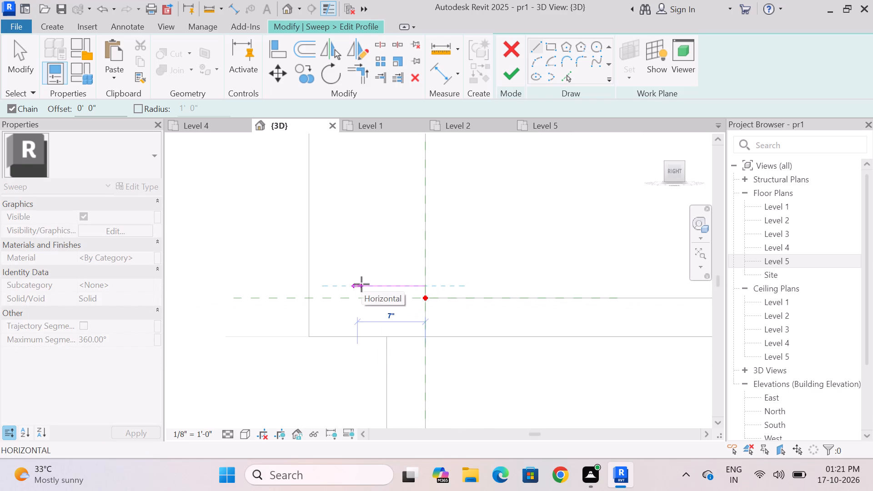
scroll(361, 284, "down", 2)
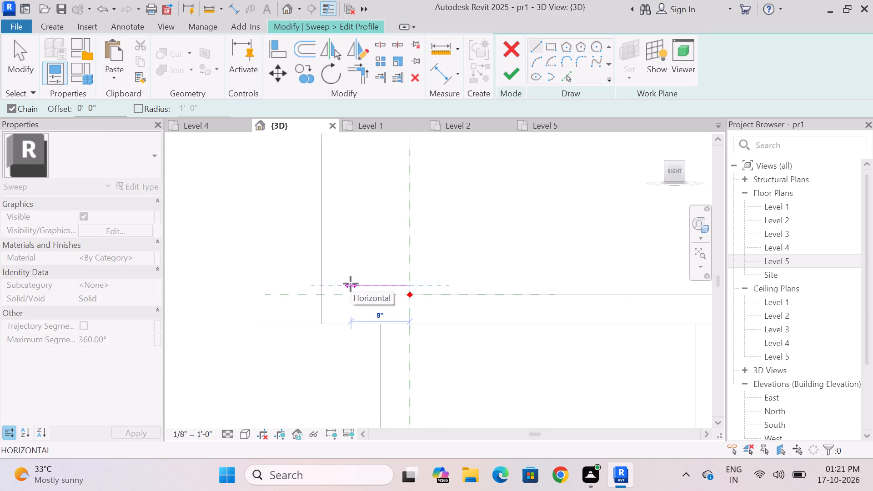
left_click(351, 284)
scroll(357, 326, "up", 2)
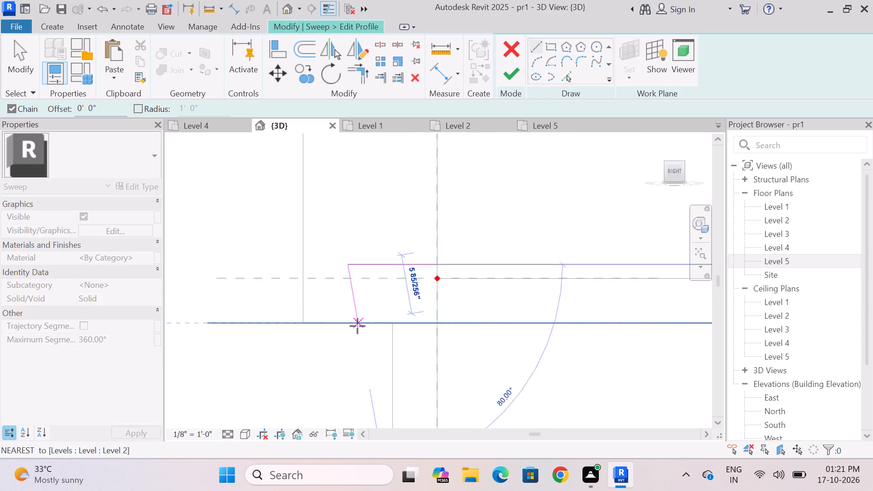
scroll(357, 326, "up", 3)
left_click(346, 321)
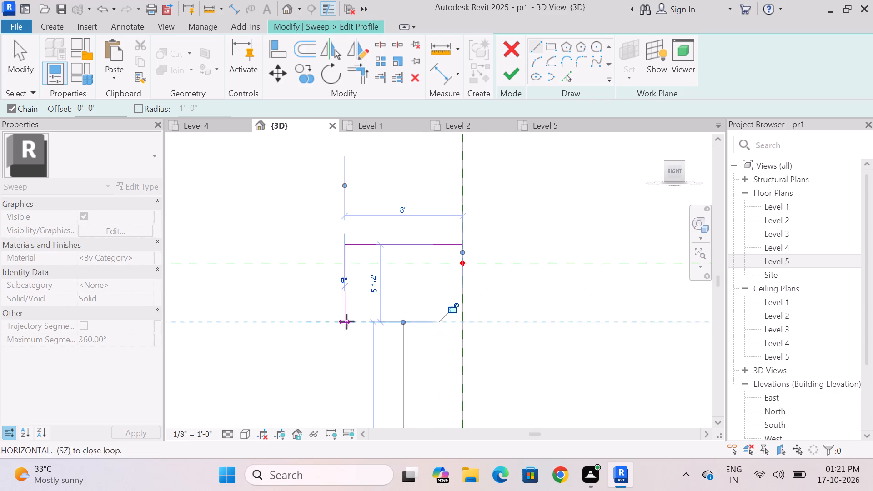
left_click(462, 322)
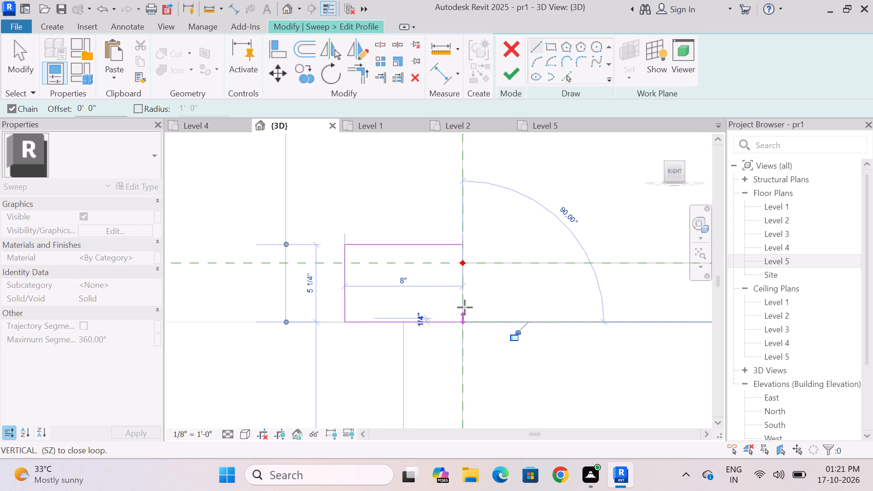
left_click(464, 245)
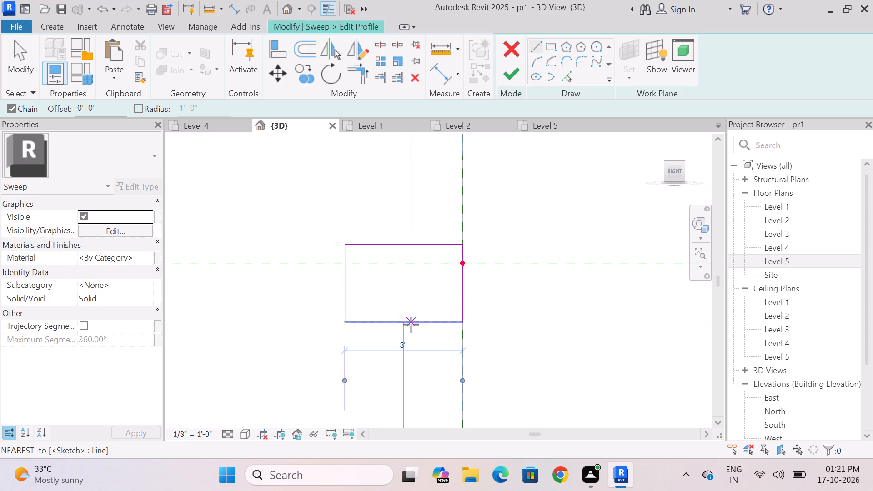
key("Escape")
scroll(408, 304, "down", 7)
key("Escape")
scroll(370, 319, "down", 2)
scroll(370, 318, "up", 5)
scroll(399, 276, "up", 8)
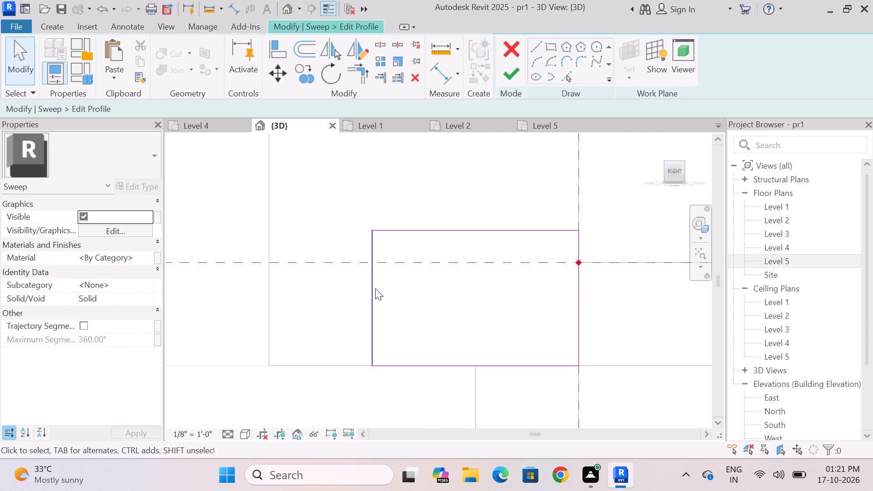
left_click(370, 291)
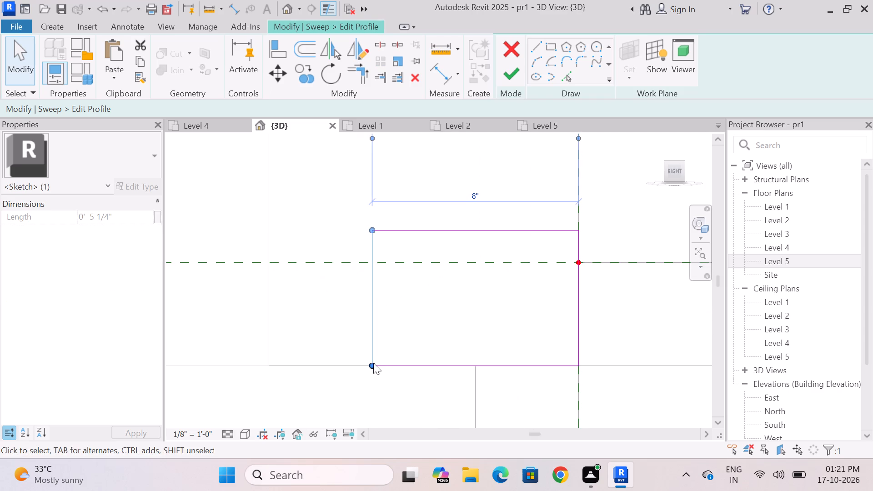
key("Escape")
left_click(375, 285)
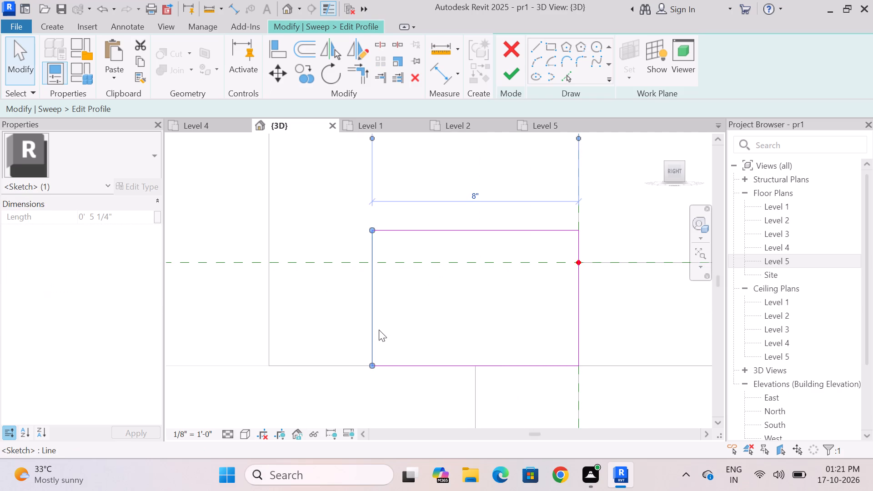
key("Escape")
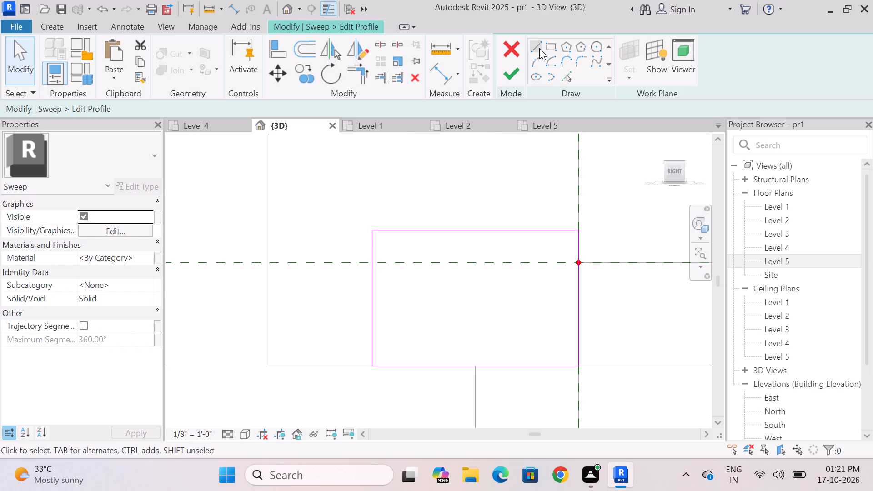
Draw a short horizontal line inward from the midpoint of the profile's outer vertical edge.
left_click(539, 48)
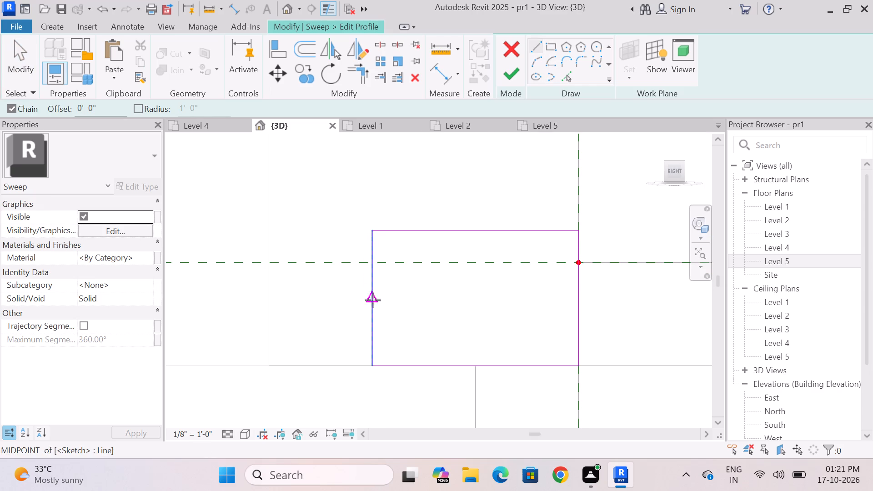
left_click(372, 298)
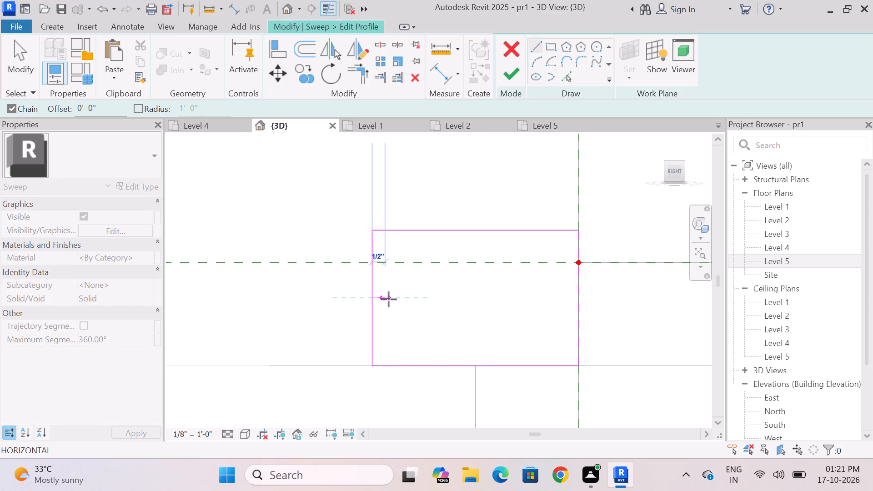
left_click(395, 299)
key("Escape")
key("Escape")
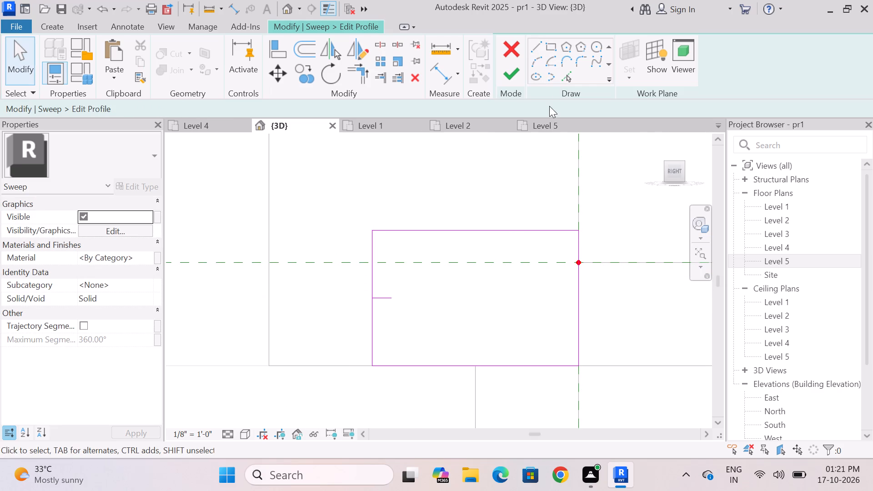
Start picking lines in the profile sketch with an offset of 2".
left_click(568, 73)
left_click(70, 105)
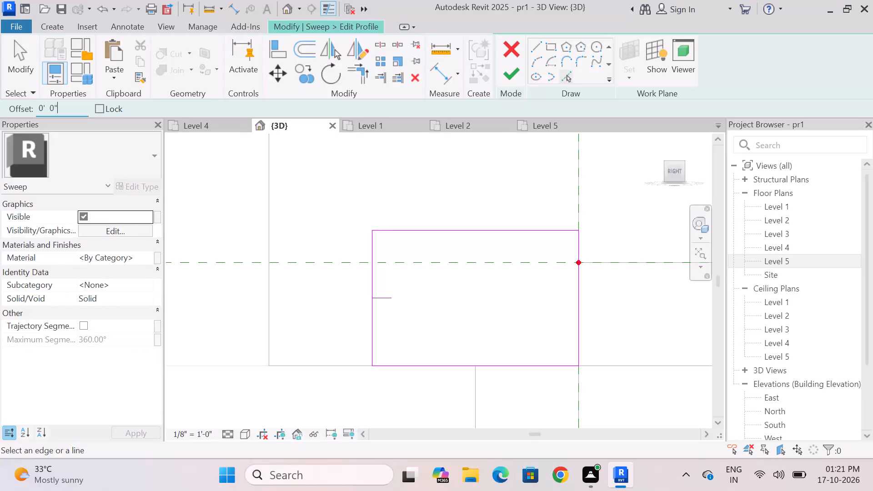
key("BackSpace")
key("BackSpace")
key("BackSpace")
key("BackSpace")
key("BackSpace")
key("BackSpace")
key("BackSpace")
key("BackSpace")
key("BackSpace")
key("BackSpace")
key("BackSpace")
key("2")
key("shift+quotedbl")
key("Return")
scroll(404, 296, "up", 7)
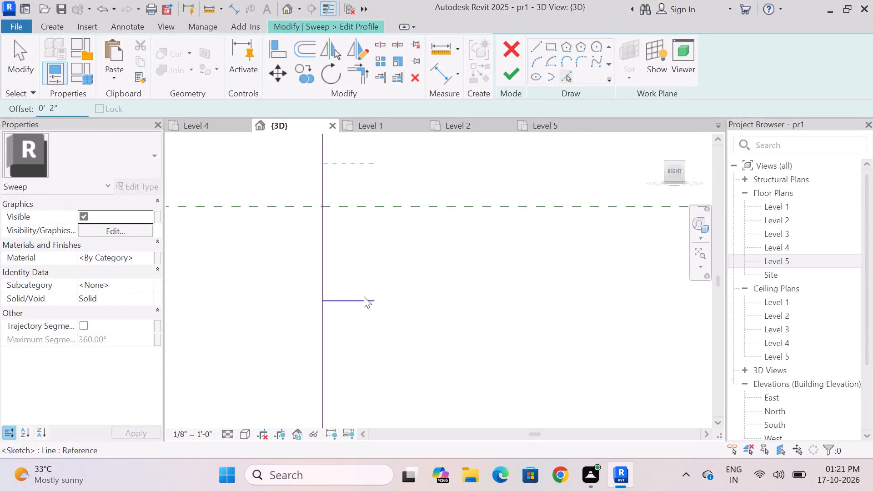
Set the offset to 1" and copy the short midpoint line once above and once below itself.
left_click(71, 109)
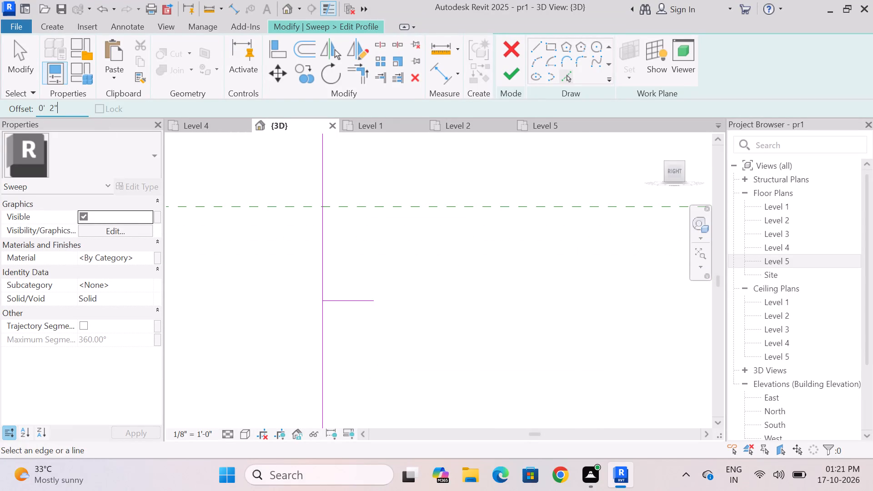
key("BackSpace")
key("BackSpace")
key("1")
key("Return")
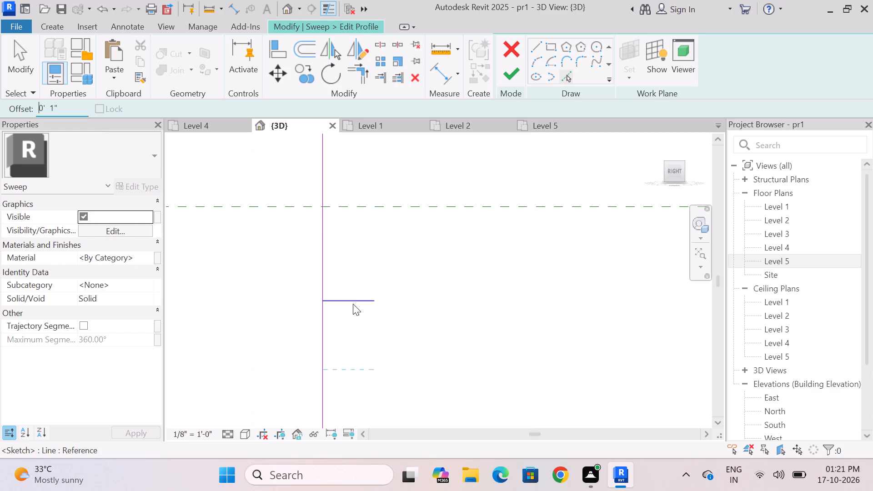
left_click(351, 301)
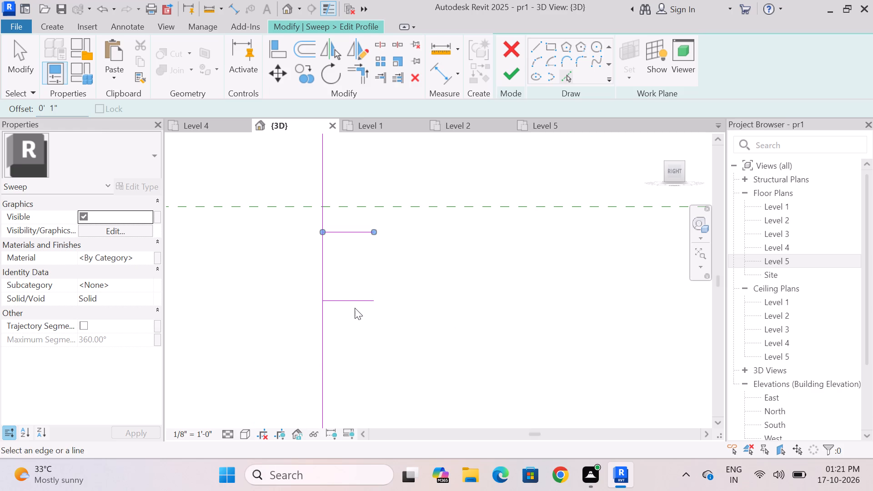
left_click(354, 304)
key("Escape")
key("Escape")
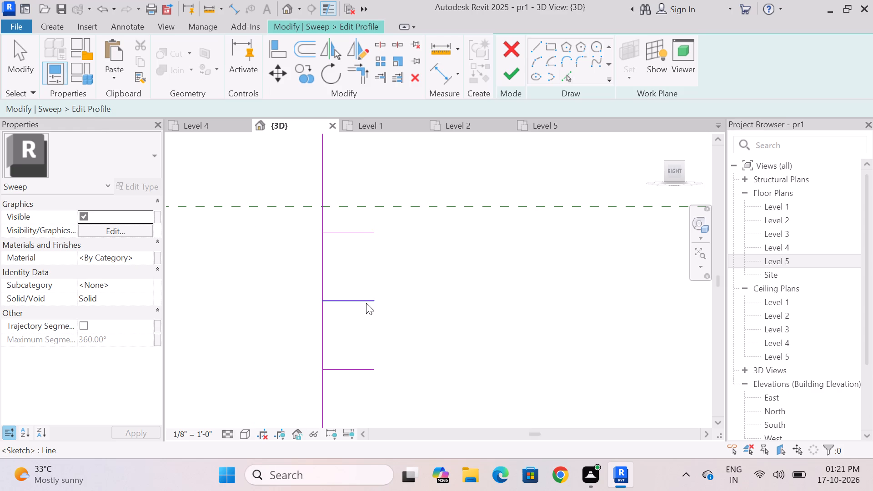
Delete the original short line at the midpoint of the profile's outer edge.
left_click(366, 303)
key("Delete")
Split the profile's outer vertical edge between the two short horizontal lines, without deleting the inner segment.
scroll(482, 288, "down", 2)
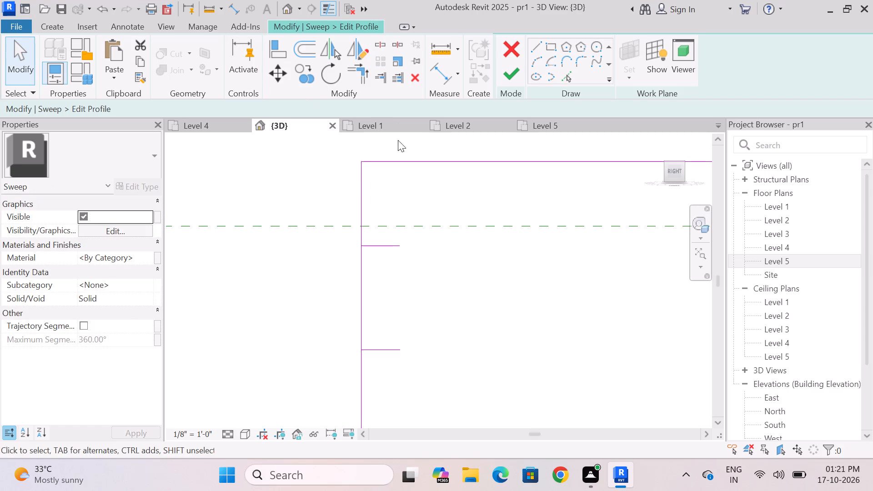
scroll(402, 210, "down", 4)
scroll(414, 250, "up", 2)
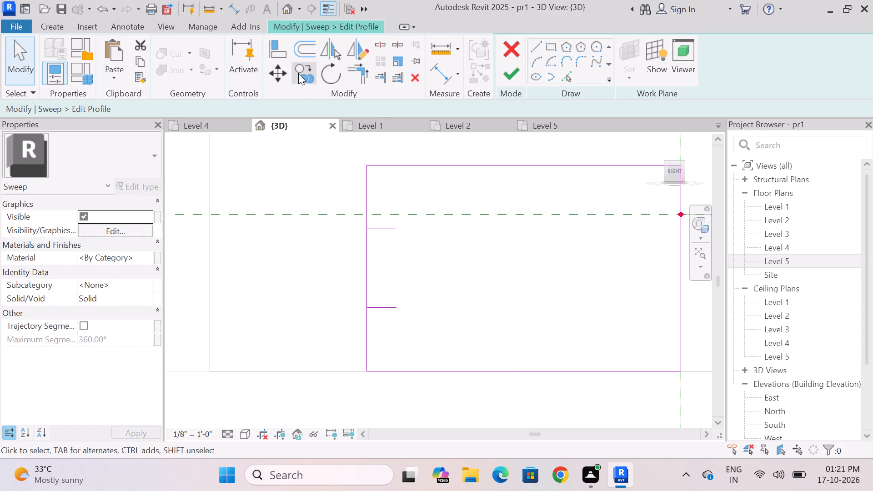
left_click(379, 45)
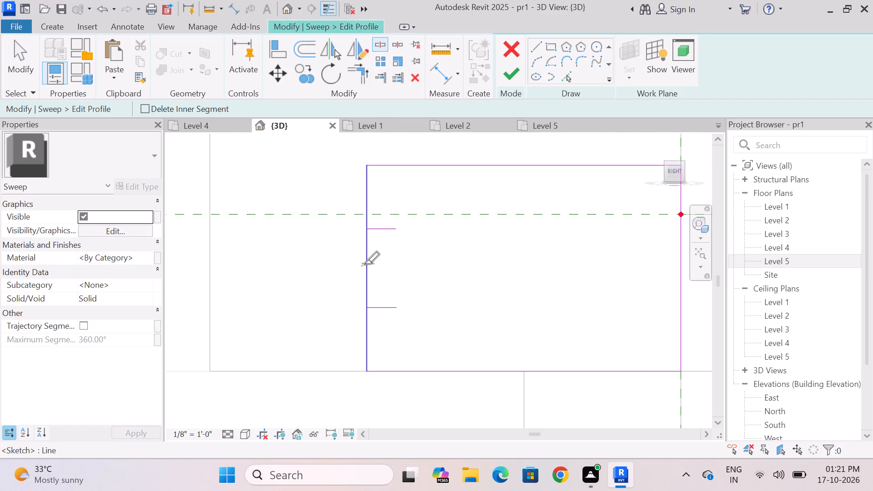
left_click(364, 267)
key("Escape")
key("Escape")
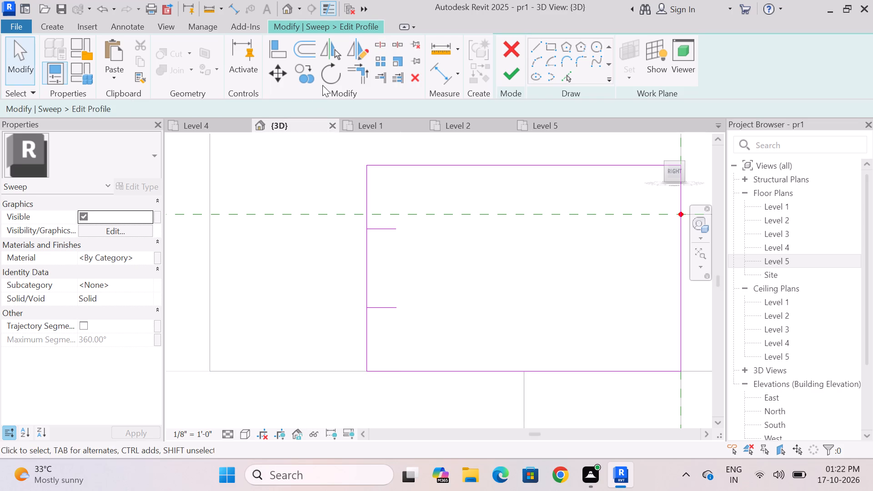
Trim the upper and lower parts of the profile's outer edge to the two short horizontal lines, opening the groove.
left_click(359, 72)
left_click(364, 182)
left_click(381, 228)
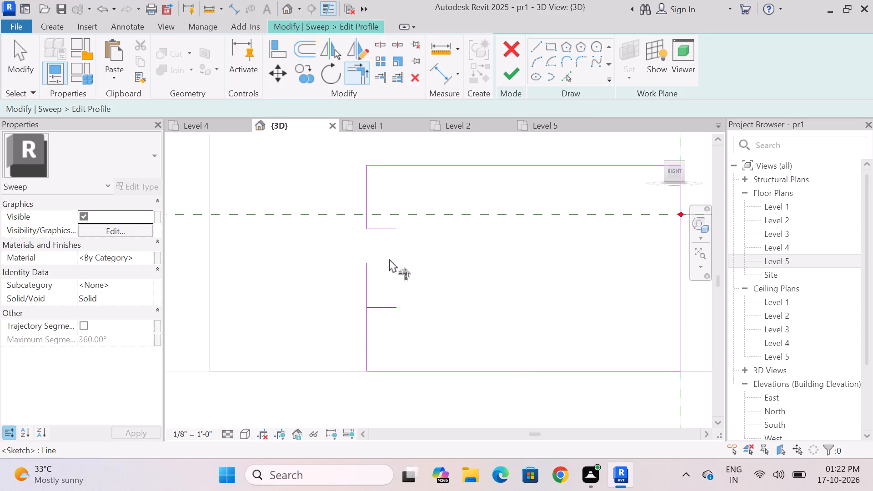
left_click(366, 336)
left_click(385, 308)
Close the groove with a vertical line joining the short lines' inner ends, and finish the profile and the sweep.
left_click(536, 46)
left_click(395, 229)
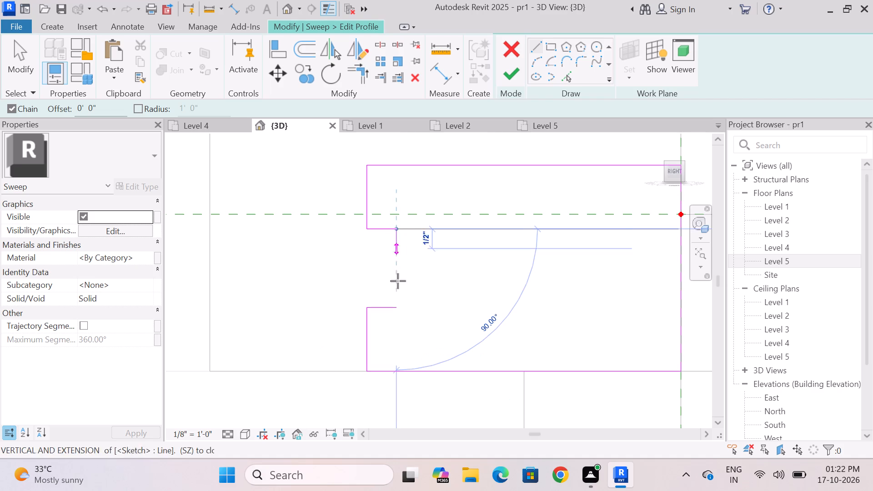
left_click(397, 308)
key("Escape")
scroll(445, 301, "down", 4)
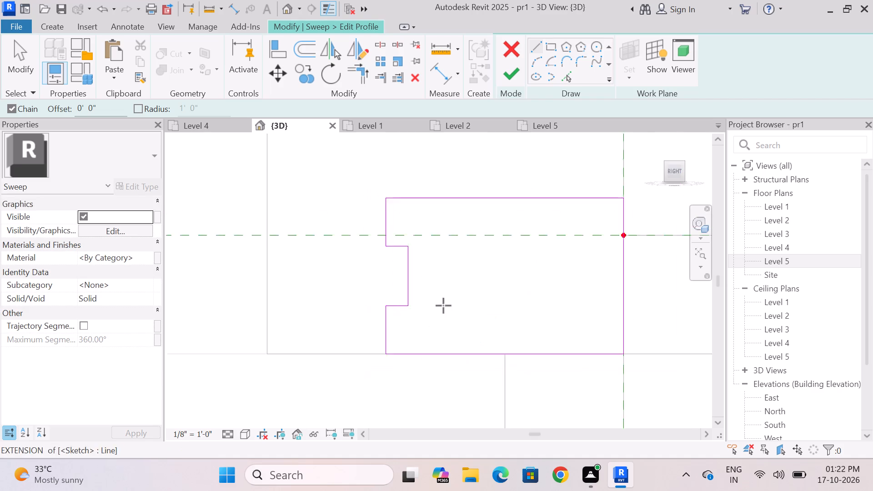
key("Escape")
left_click(509, 78)
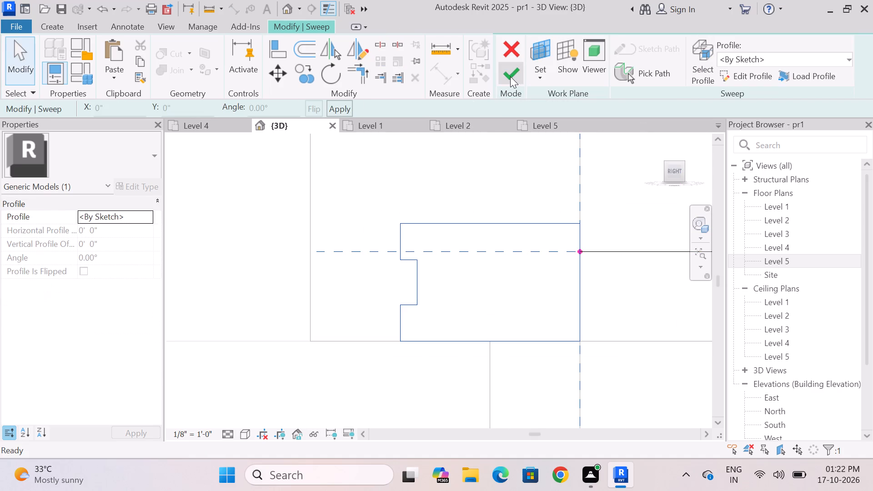
left_click(510, 76)
key("Escape")
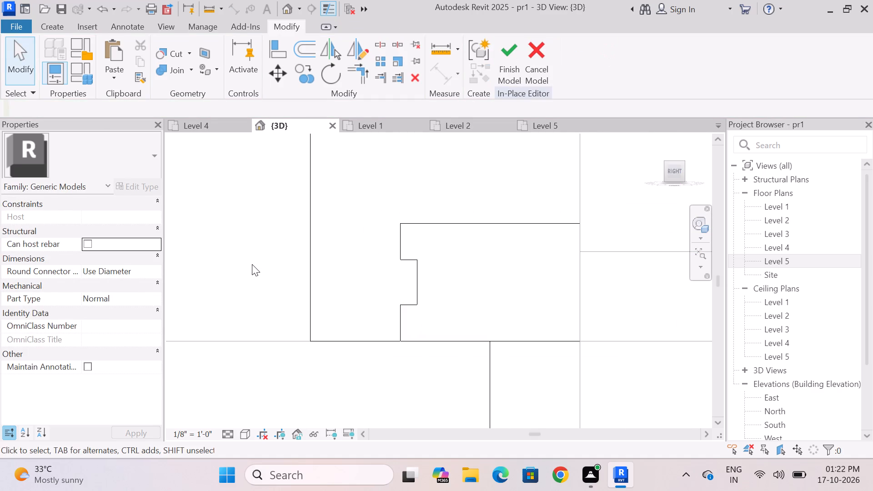
Examine the grooved edge sweep along the lower balcony and the whole front facade from several angles.
middle_click_drag(258, 263, 336, 285, "shift")
scroll(386, 270, "down", 14)
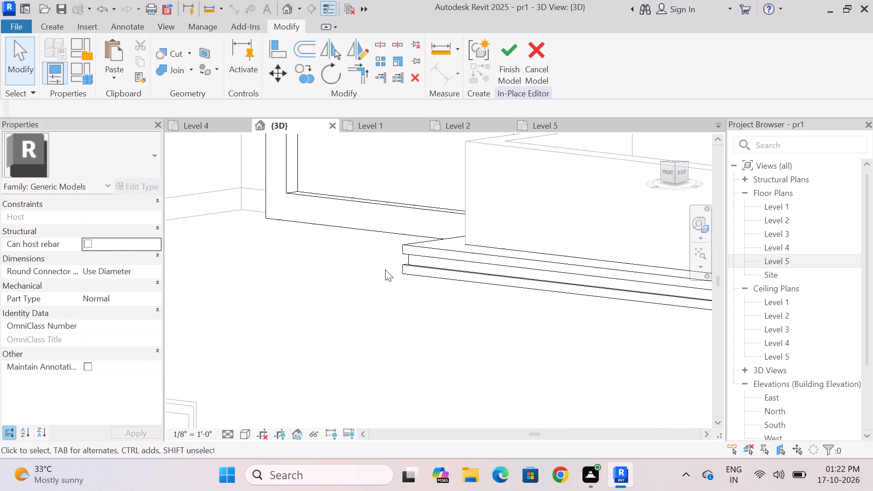
middle_click_drag(401, 327, 452, 322, "shift")
scroll(450, 308, "down", 9)
middle_click_drag(452, 330, 461, 331, "shift")
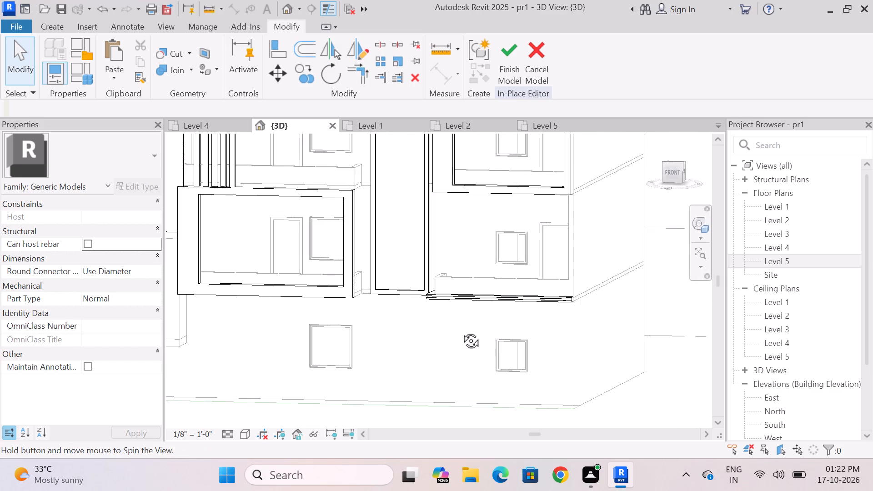
middle_click_drag(461, 331, 521, 321, "shift")
scroll(472, 285, "up", 5)
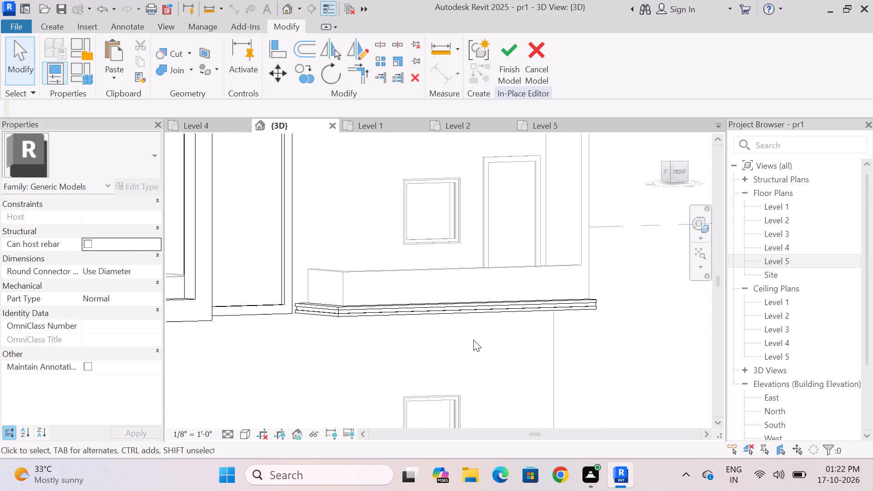
middle_click_drag(472, 341, 451, 366, "shift")
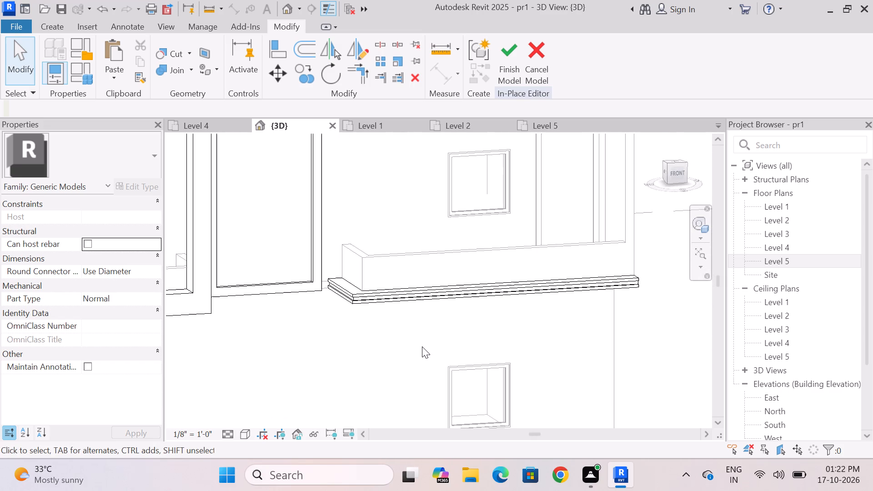
middle_click_drag(421, 346, 406, 342)
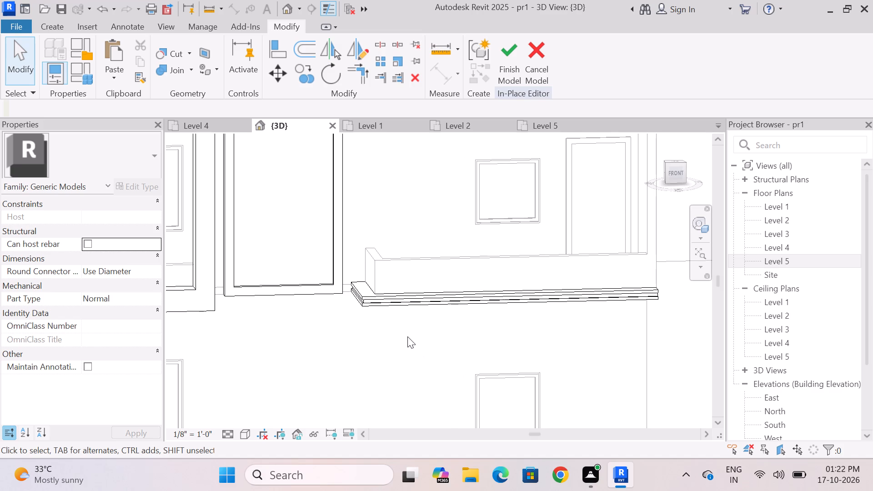
scroll(519, 311, "down", 2)
middle_click_drag(469, 361, 443, 371, "shift")
scroll(442, 366, "down", 7)
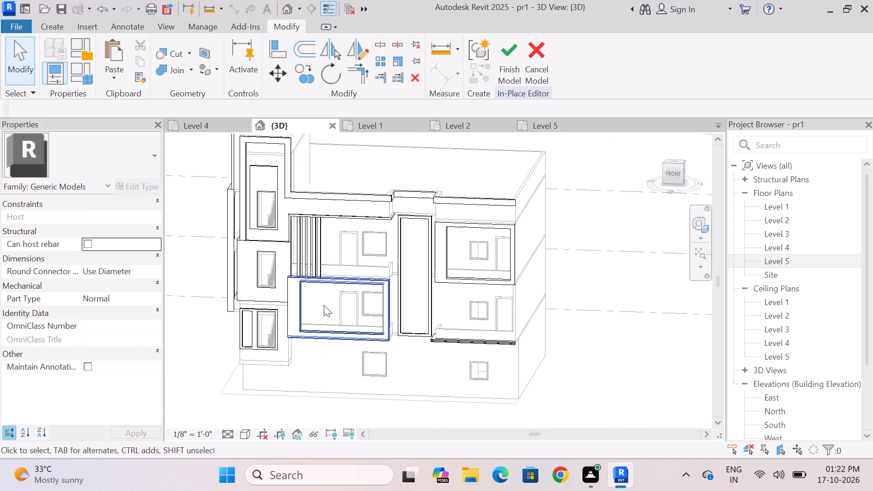
scroll(280, 238, "up", 8)
scroll(419, 240, "down", 5)
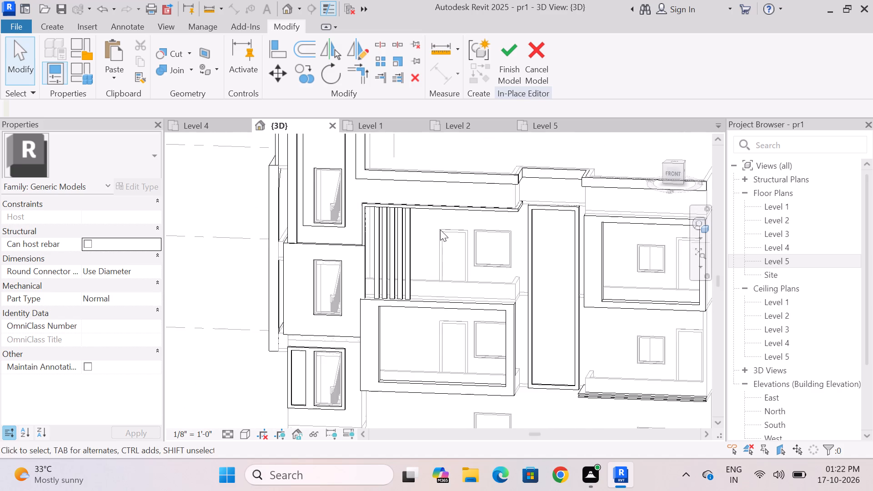
scroll(440, 230, "down", 3)
middle_click_drag(480, 301, 492, 251, "shift")
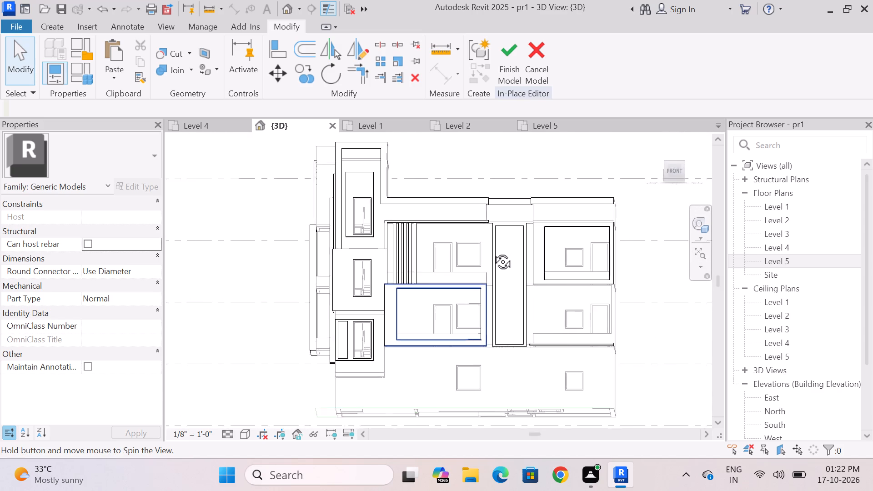
middle_click_drag(492, 251, 491, 256, "shift")
From the front view, open the vertical fins' extrusion sketch, check the first fin profile's depth by measuring, and finish the sketch unchanged.
left_click(677, 169)
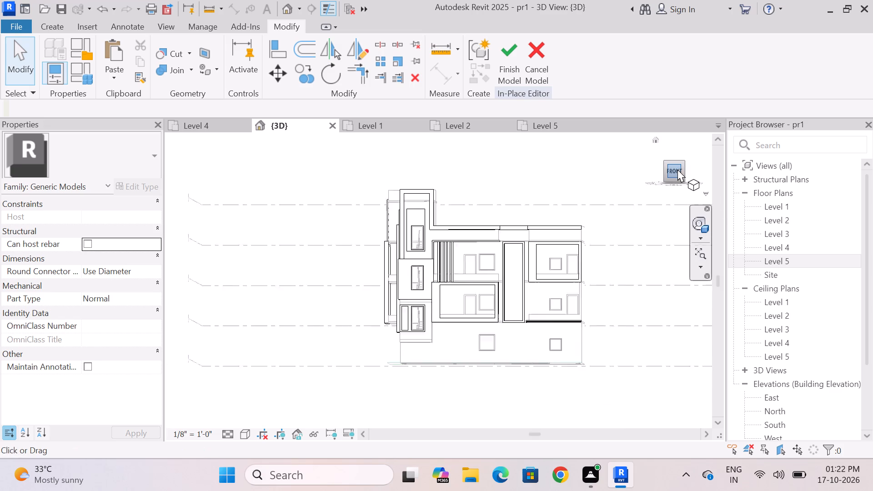
scroll(440, 275, "up", 9)
scroll(387, 306, "up", 2)
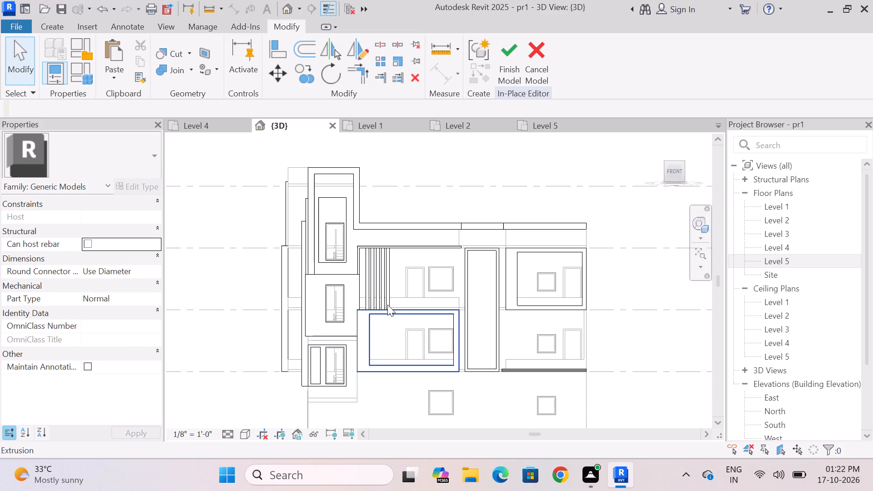
double_click(382, 279)
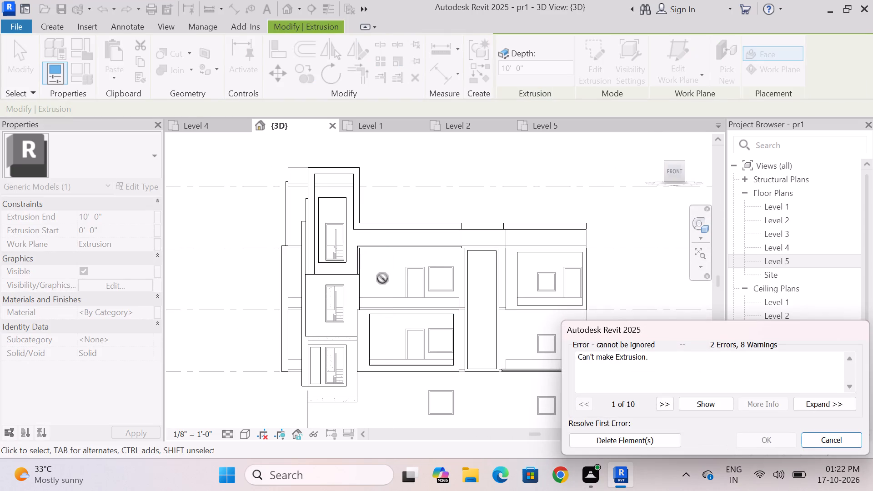
left_click(821, 438)
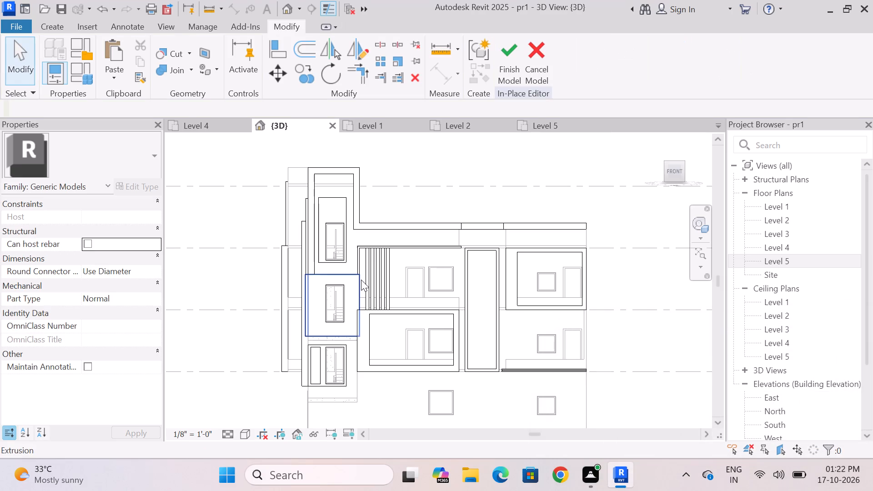
left_click(378, 277)
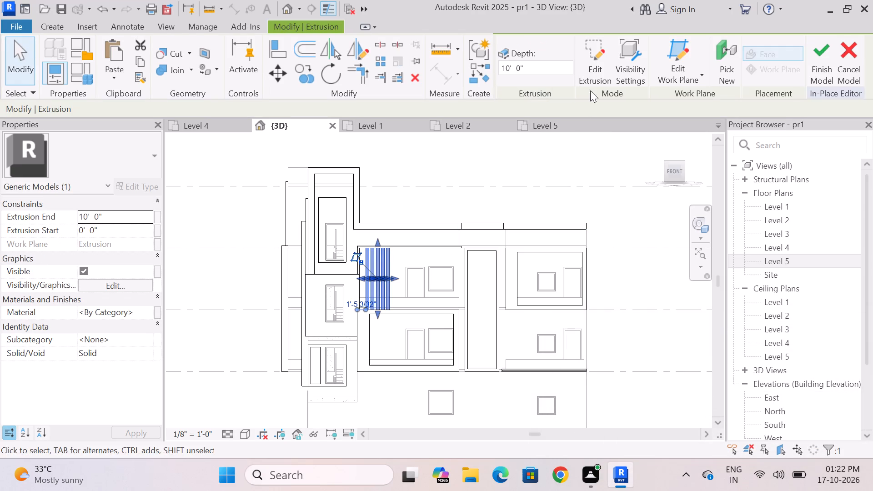
left_click(595, 63)
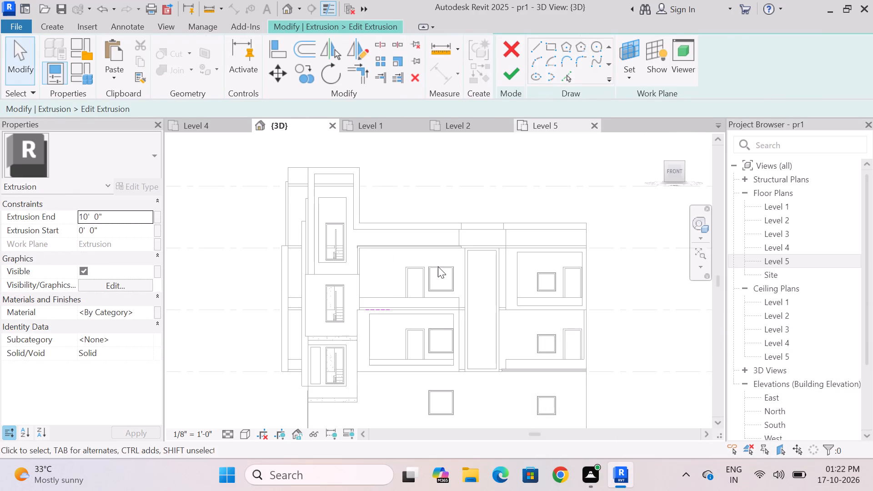
middle_click_drag(438, 266, 440, 403, "shift")
scroll(414, 321, "up", 13)
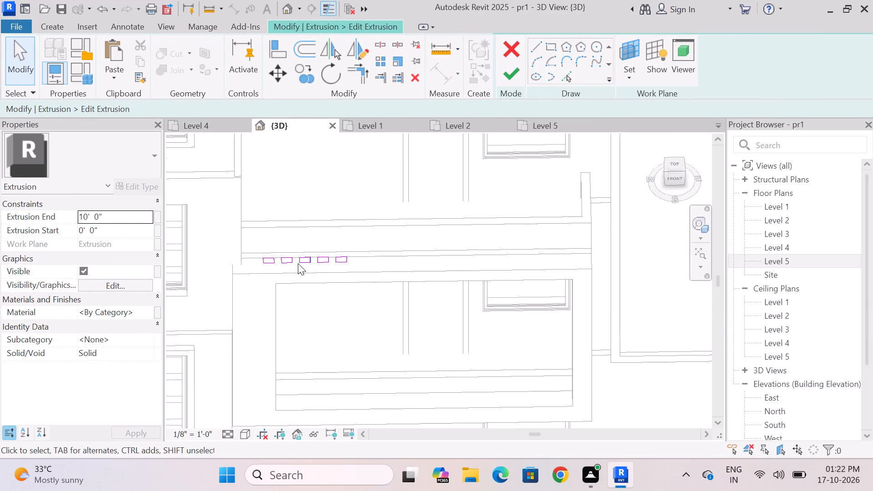
scroll(298, 263, "up", 1)
scroll(327, 301, "down", 4)
scroll(293, 278, "up", 12)
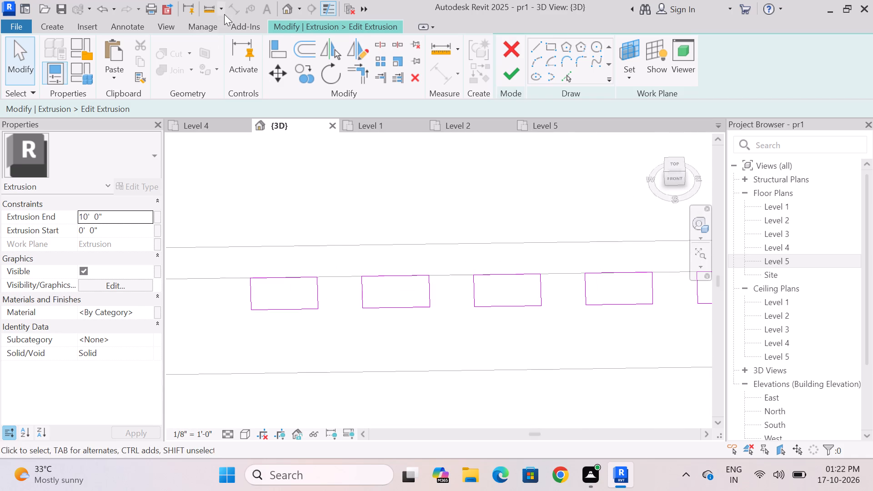
left_click(213, 11)
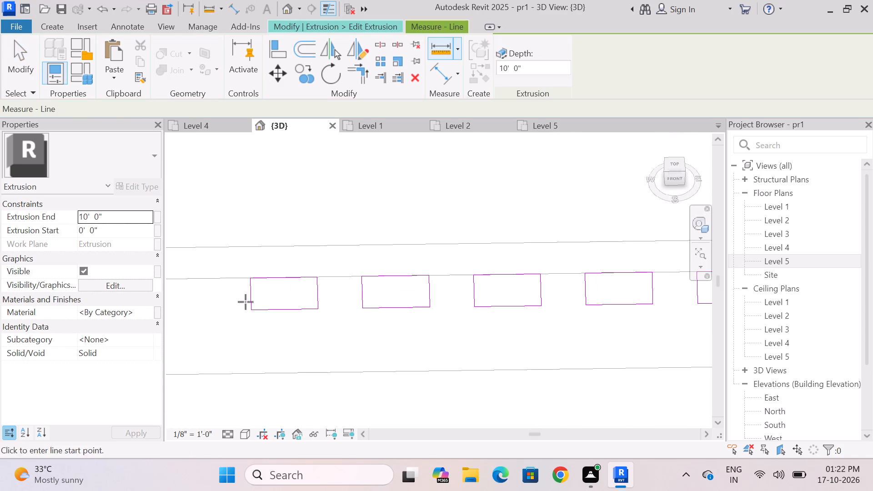
scroll(246, 302, "up", 4)
left_click(253, 258)
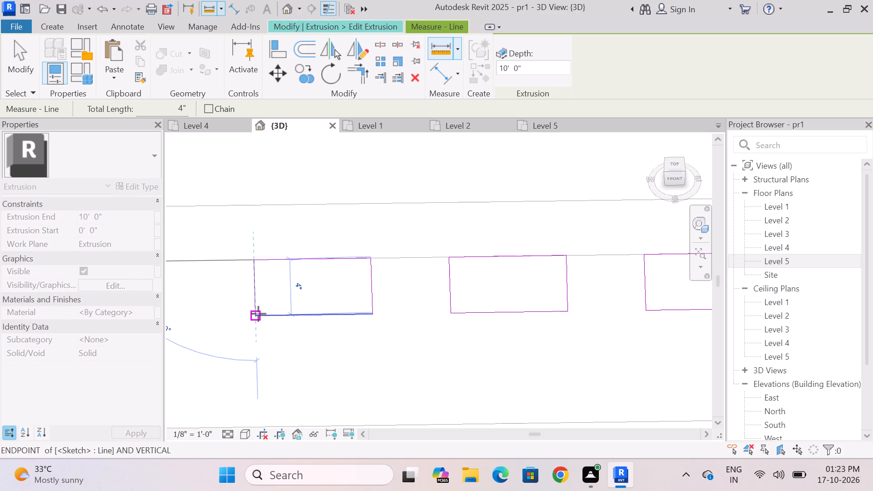
key("Escape")
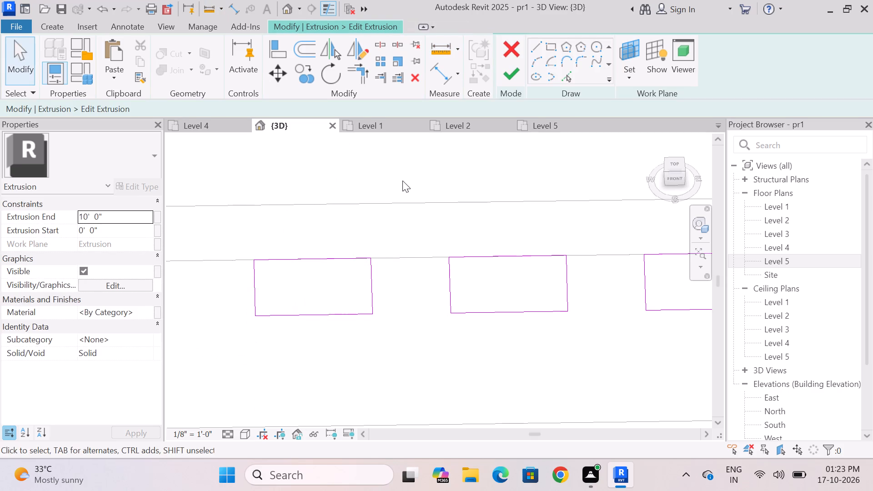
left_click(505, 78)
scroll(313, 211, "down", 8)
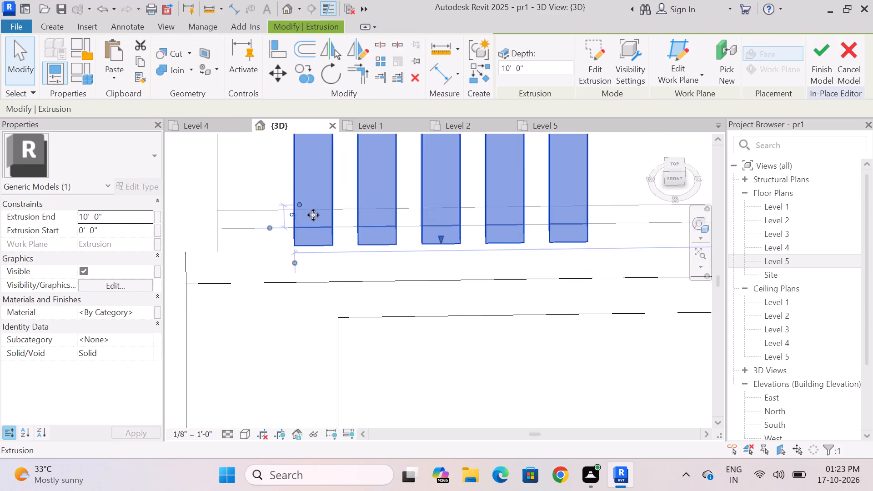
scroll(313, 215, "down", 3)
key("Escape")
Start a new extrusion and set its work plane by picking the top face of the lower balcony's grooved edge sweep.
scroll(379, 287, "down", 13)
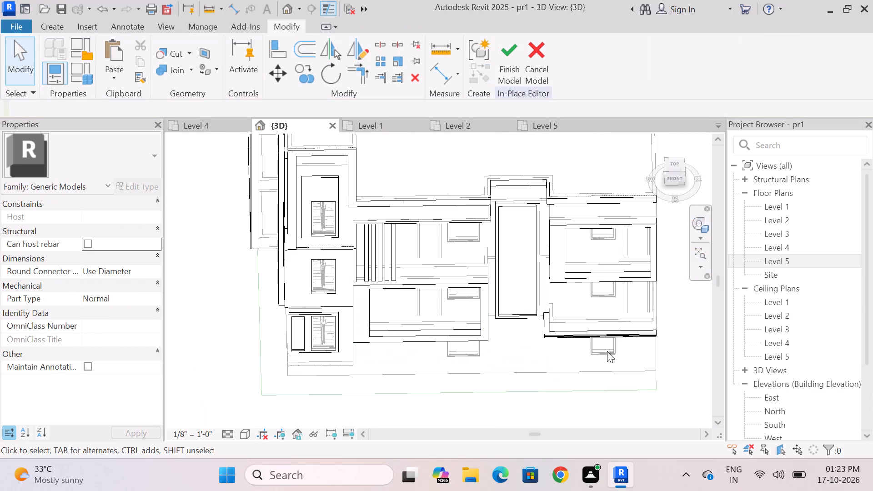
middle_click_drag(582, 357, 577, 357, "shift")
scroll(477, 325, "down", 6)
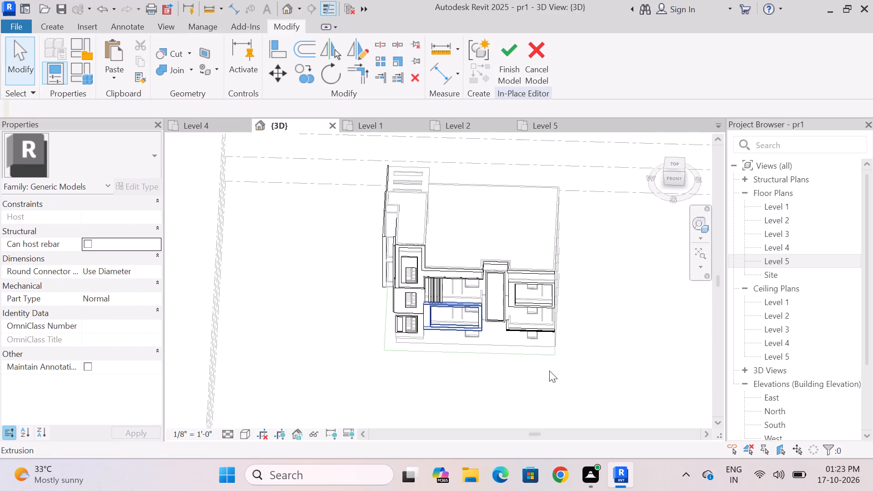
middle_click_drag(554, 369, 567, 333)
scroll(553, 326, "up", 5)
middle_click_drag(545, 369, 534, 346, "shift")
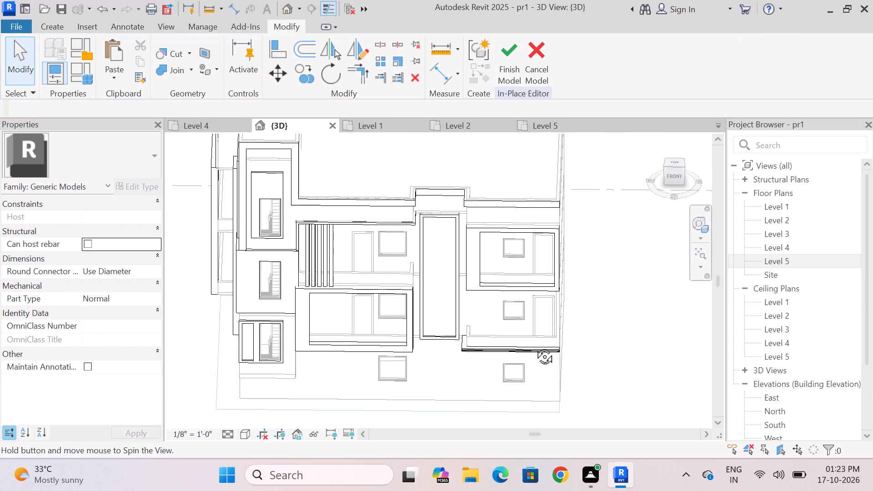
middle_click_drag(534, 346, 537, 330, "shift")
scroll(519, 351, "up", 4)
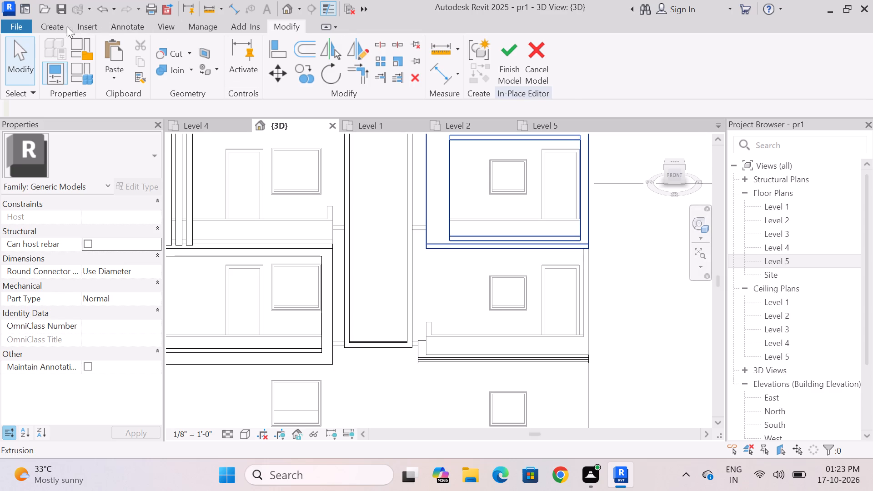
left_click(46, 25)
left_click(124, 58)
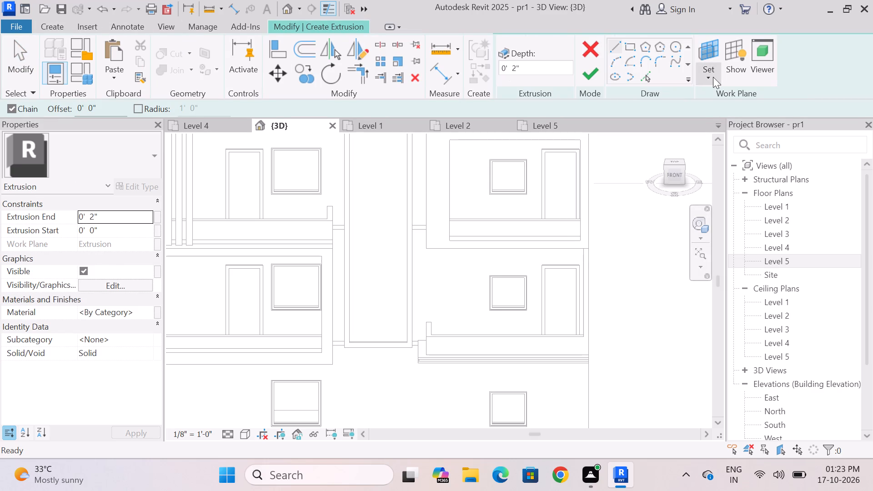
left_click(710, 56)
left_click(321, 251)
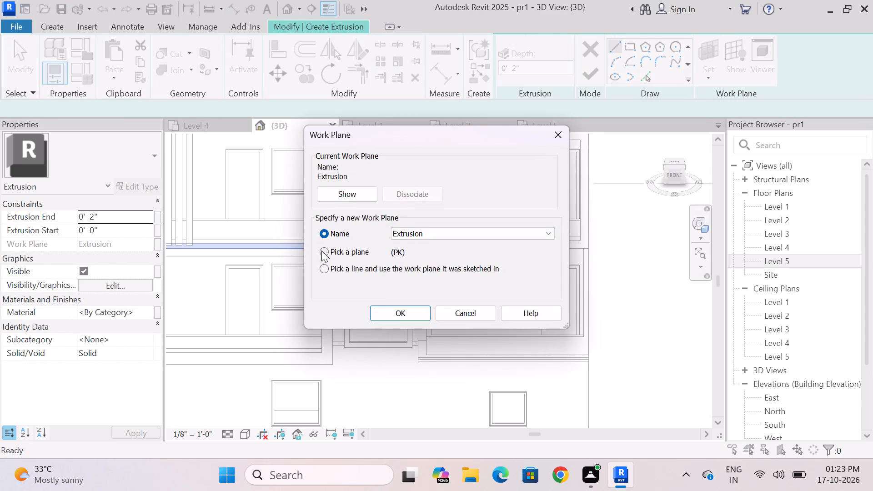
left_click(401, 313)
scroll(462, 351, "up", 8)
middle_click_drag(472, 347, 469, 356, "shift")
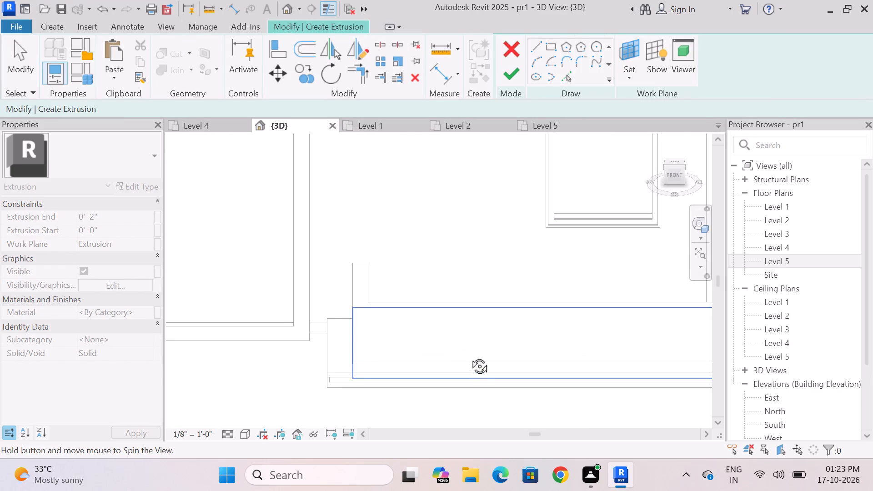
middle_click_drag(469, 356, 464, 388, "shift")
scroll(421, 329, "up", 8)
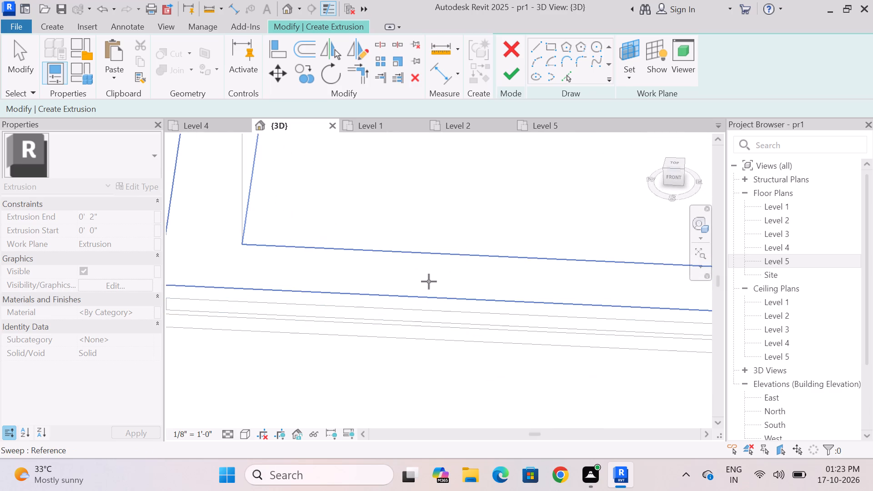
left_click(429, 281)
scroll(513, 290, "down", 2)
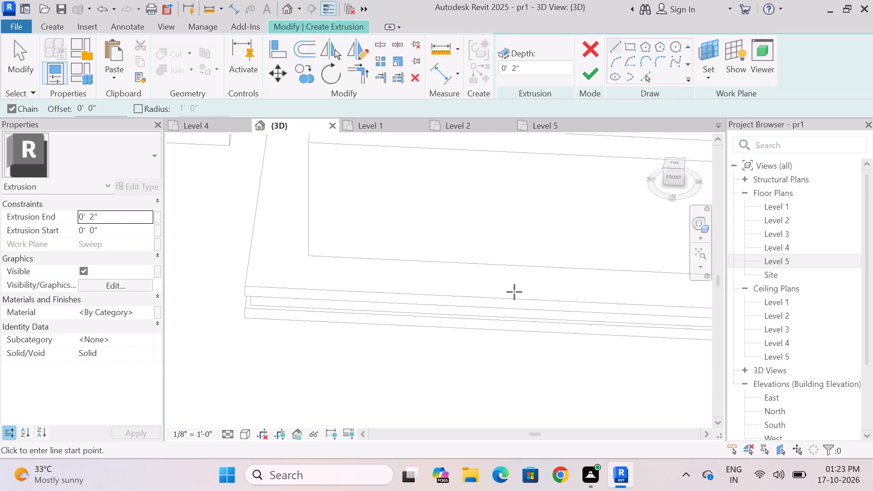
Sketch a rectangle about 6" by 4" on the lower balcony's edge, its back side along the wall line near the balcony's inner corner.
middle_click_drag(516, 292, 524, 292, "shift")
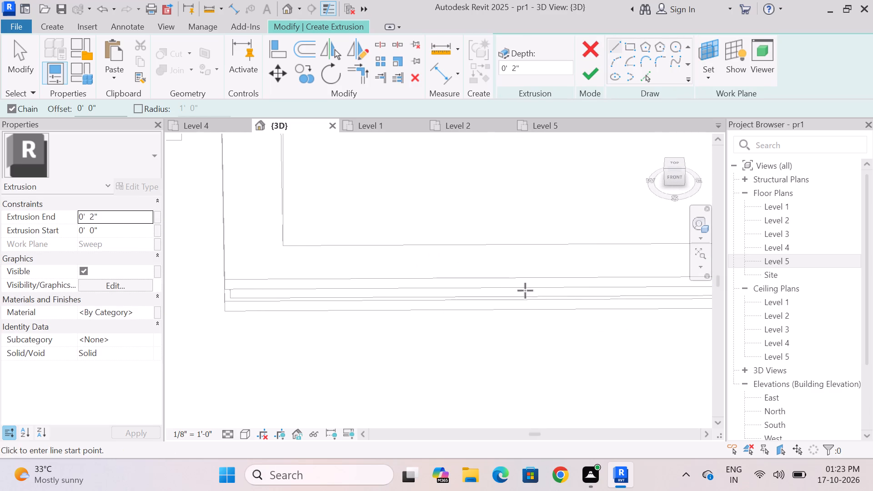
left_click(627, 41)
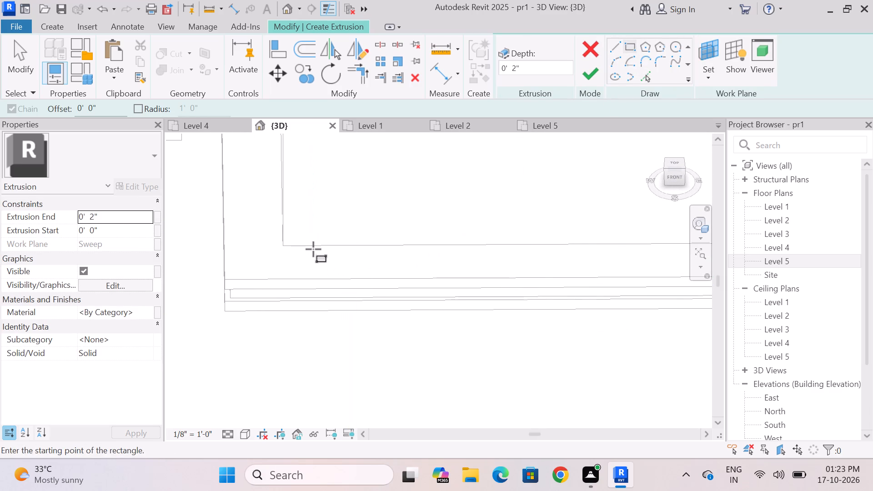
scroll(313, 249, "up", 2)
left_click(316, 245)
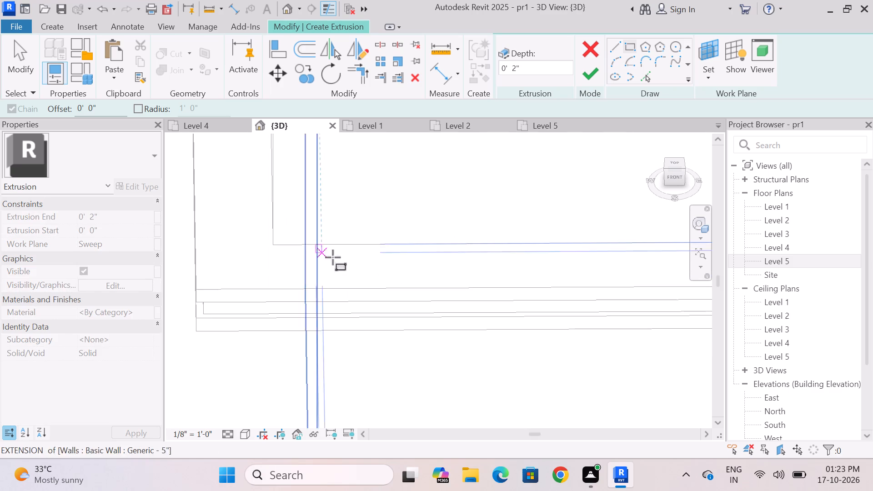
scroll(359, 271, "down", 6)
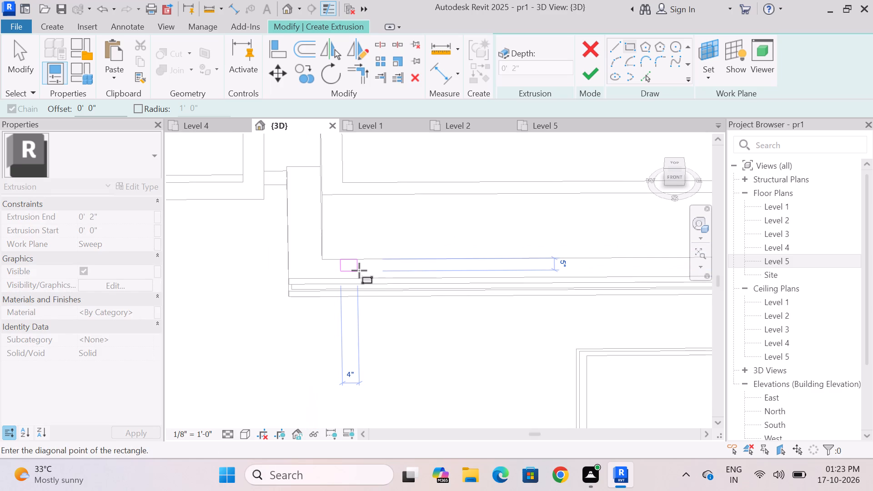
scroll(360, 270, "up", 4)
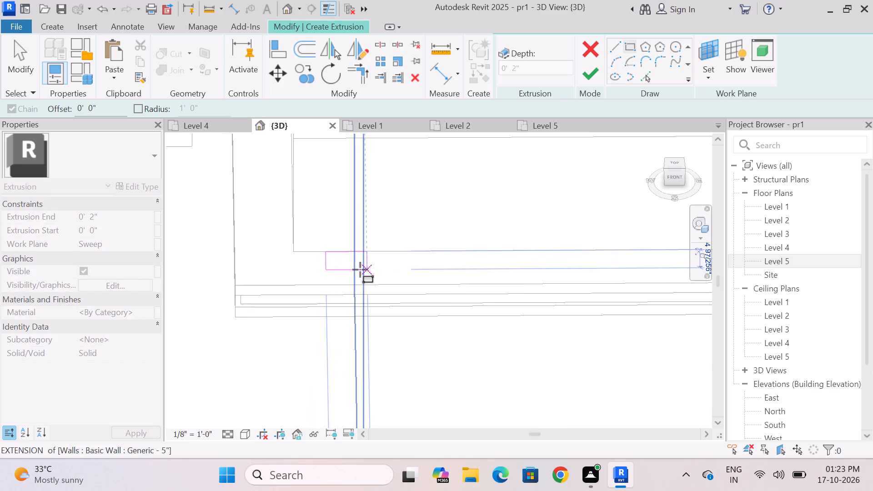
scroll(360, 270, "up", 1)
scroll(360, 270, "down", 4)
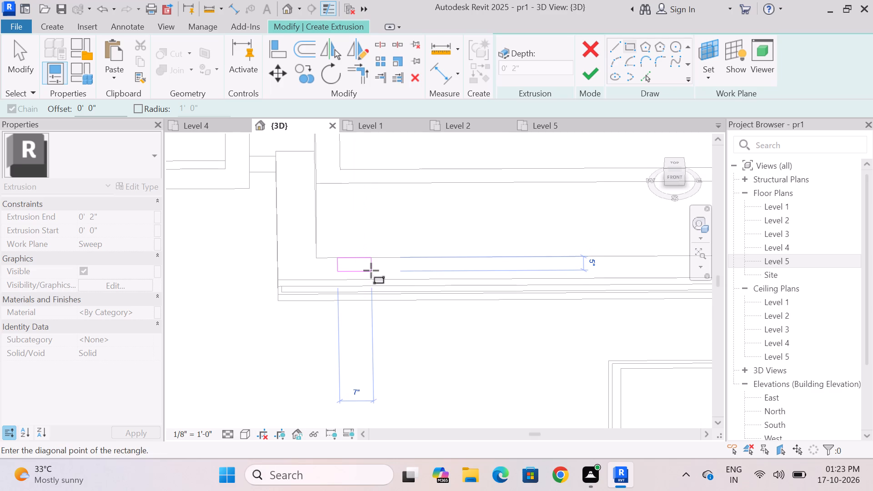
middle_click_drag(372, 270, 376, 268)
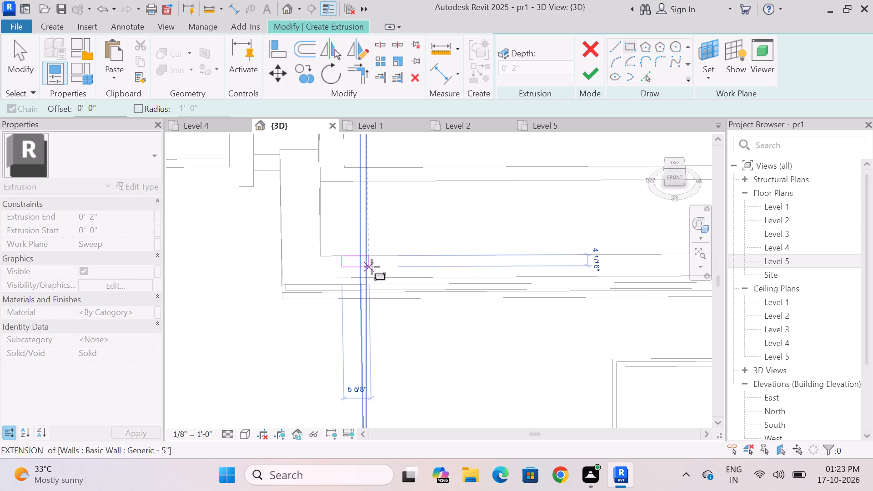
scroll(371, 266, "up", 2)
scroll(371, 266, "down", 3)
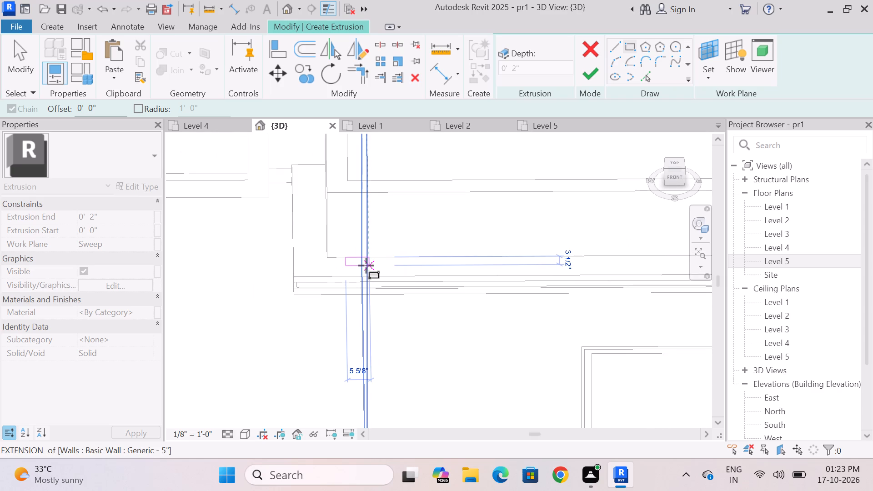
scroll(371, 266, "up", 3)
scroll(371, 266, "down", 4)
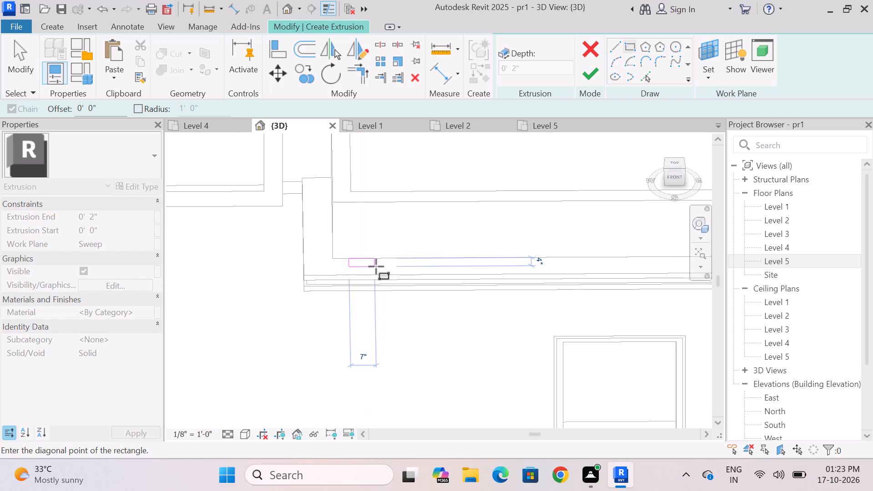
scroll(374, 266, "up", 3)
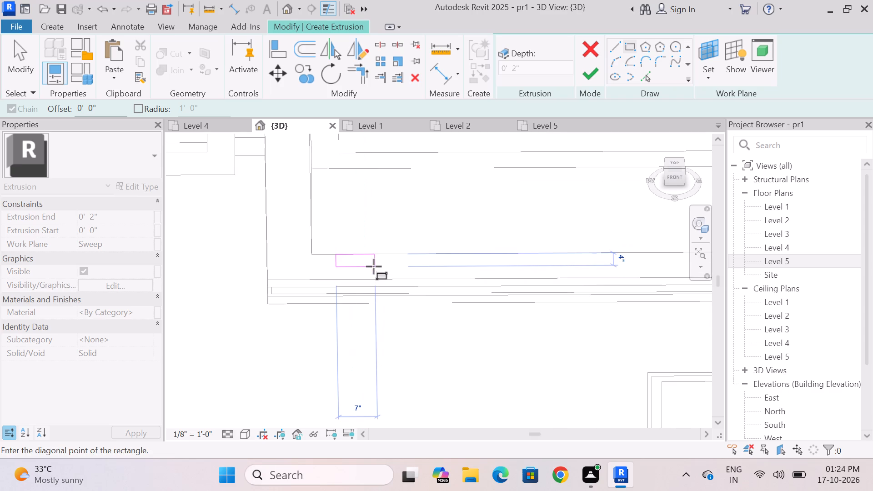
middle_click_drag(374, 266, 387, 198)
scroll(387, 199, "up", 4)
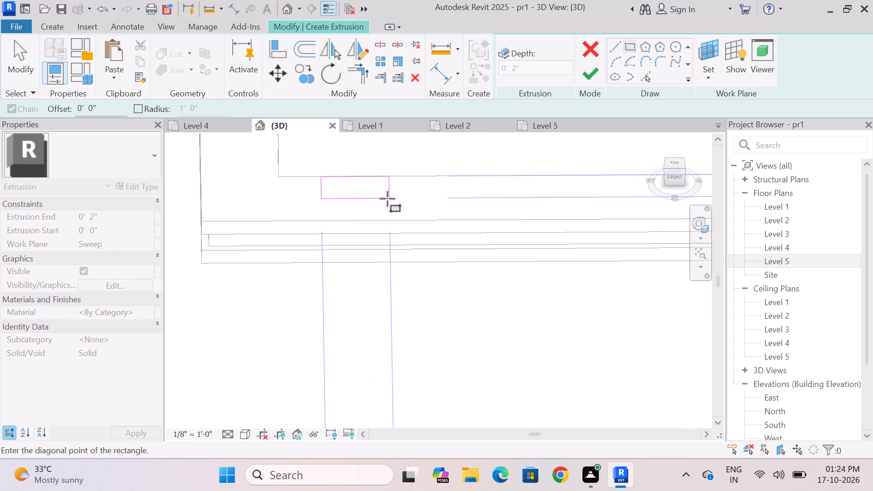
middle_click_drag(387, 199, 388, 147)
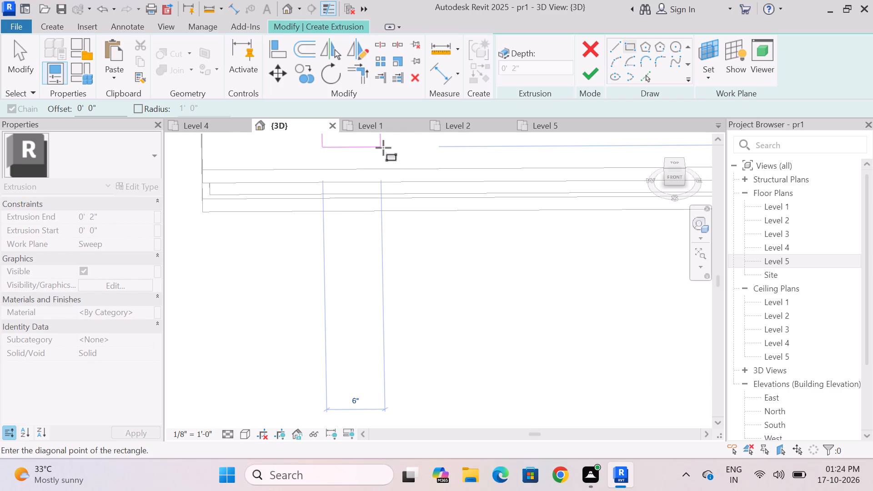
scroll(383, 148, "down", 3)
left_click(383, 148)
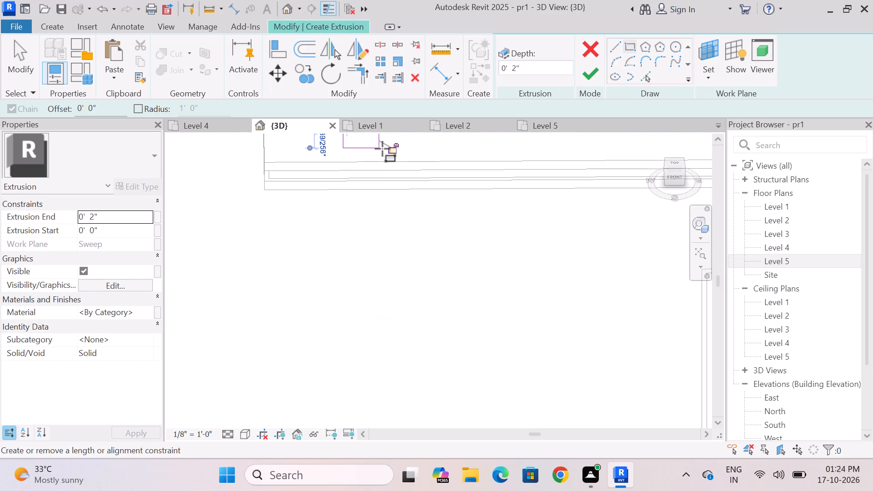
key("Escape")
scroll(380, 254, "down", 8)
scroll(393, 193, "up", 7)
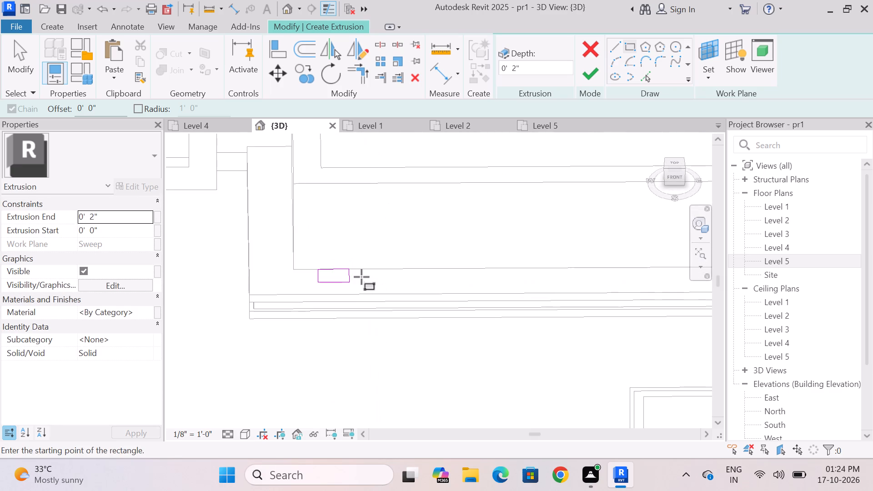
scroll(361, 276, "up", 2)
key("Escape")
Copy the rectangle four times along the balcony edge at 10" spacing, and finish the extrusion sketch.
left_click_drag(282, 245, 405, 319)
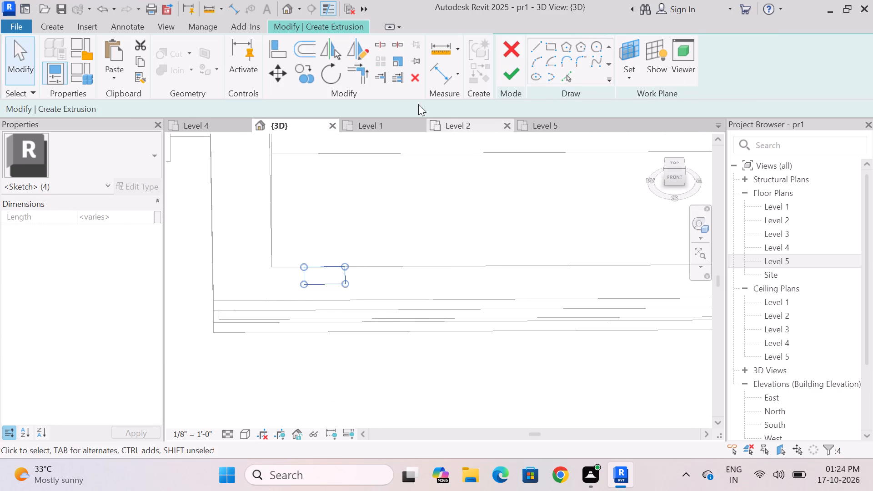
left_click(314, 78)
scroll(350, 259, "up", 4)
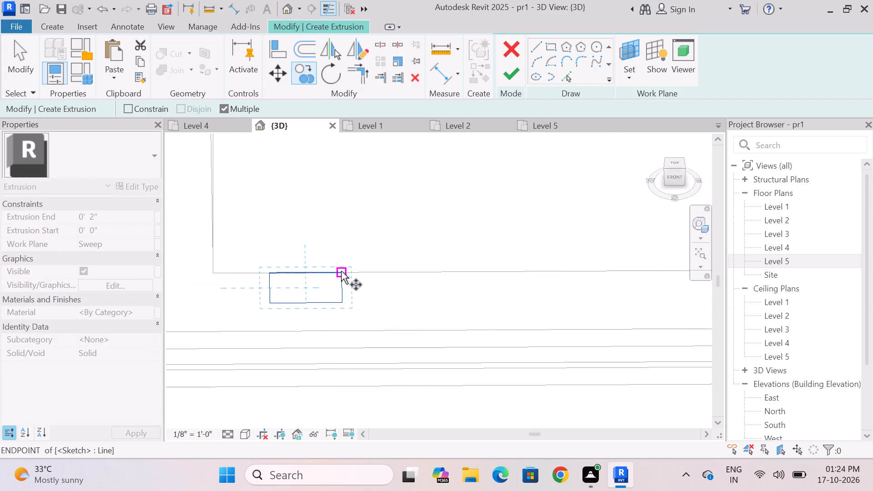
left_click(342, 270)
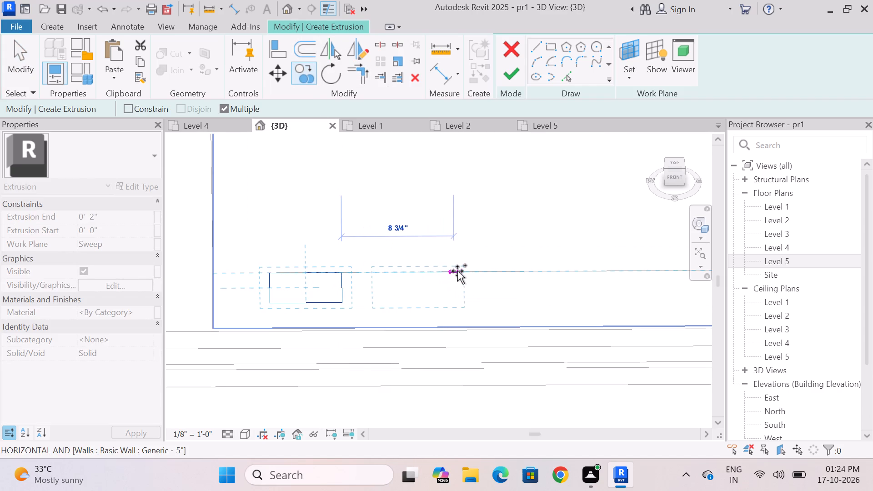
left_click(469, 271)
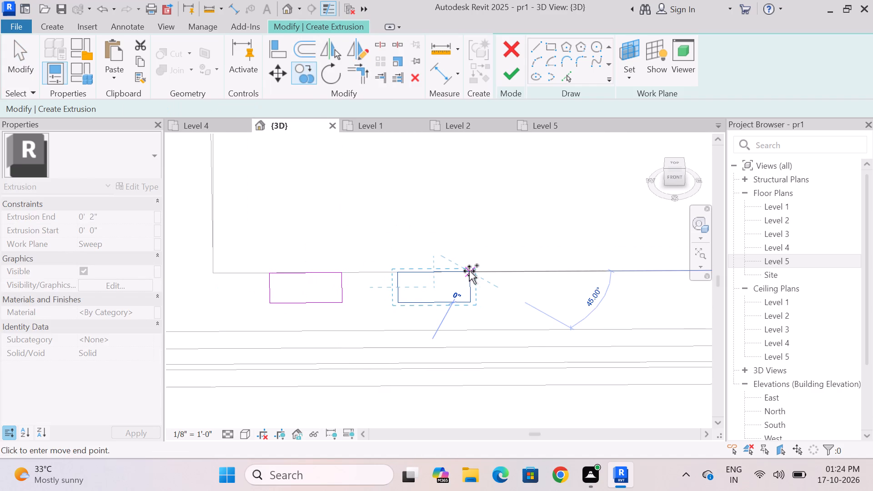
middle_click_drag(470, 271, 357, 276)
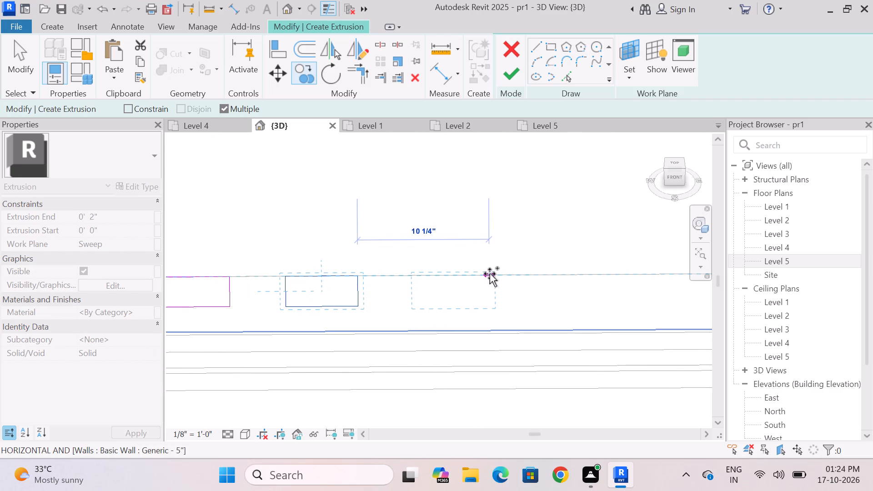
left_click(485, 274)
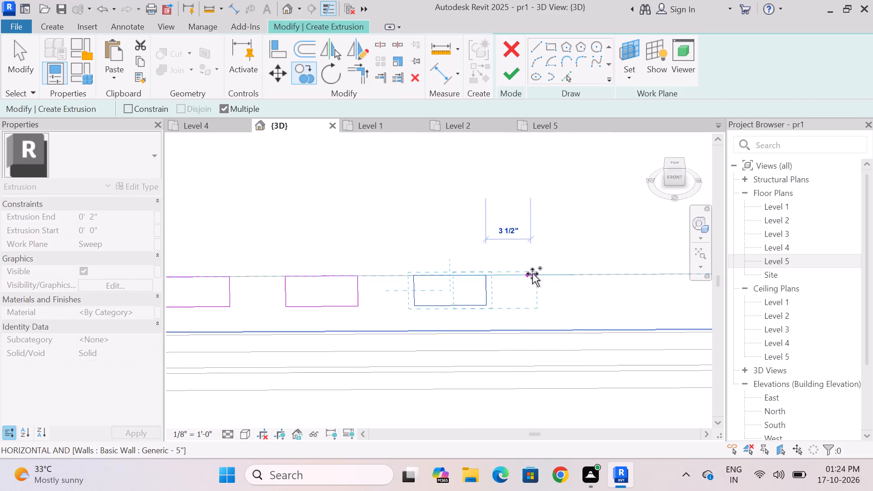
left_click(614, 275)
scroll(614, 275, "down", 3)
right_click(614, 275)
middle_click_drag(614, 275, 572, 280)
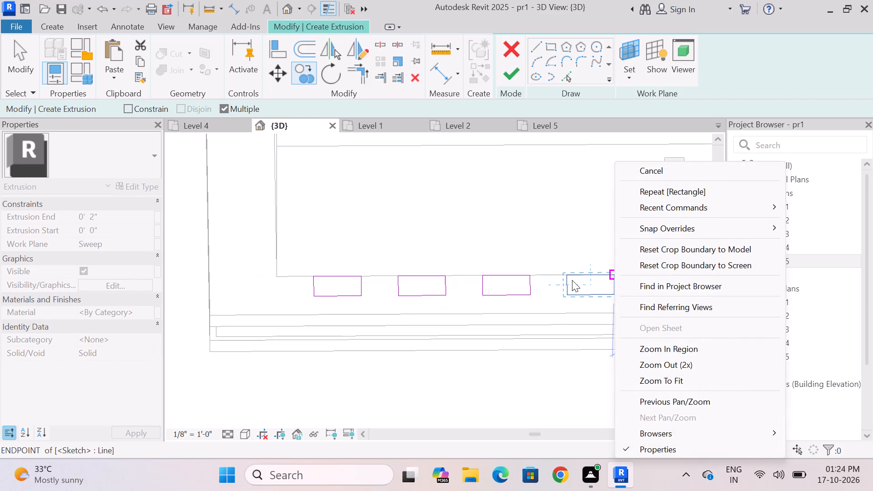
middle_click_drag(572, 280, 505, 282)
key("Escape")
scroll(505, 282, "down", 9)
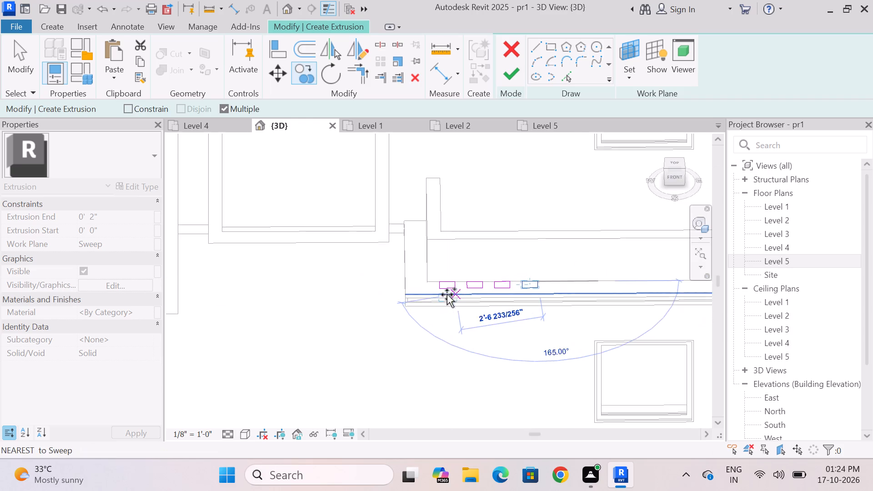
scroll(447, 295, "down", 2)
scroll(522, 291, "up", 11)
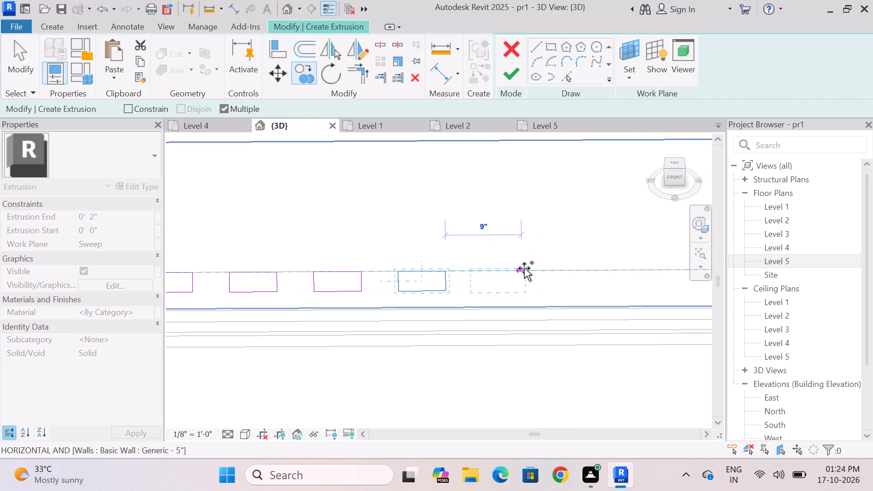
left_click(529, 268)
key("Escape")
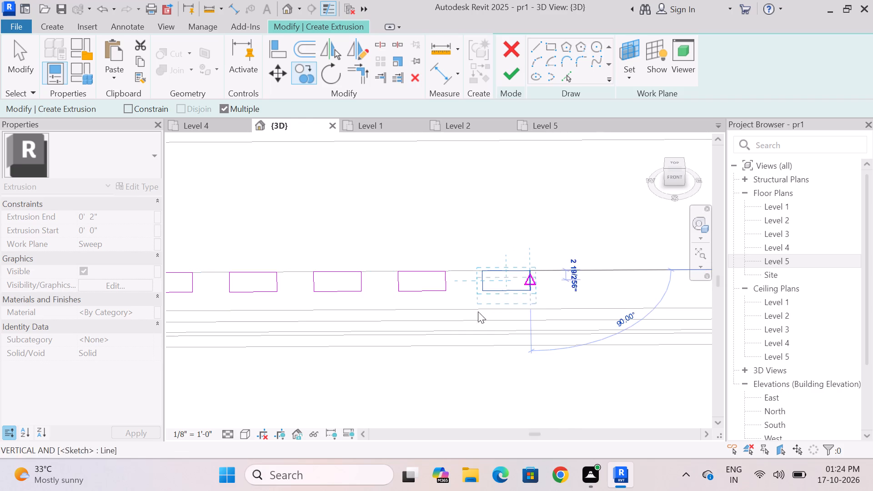
scroll(356, 315, "down", 11)
key("Escape")
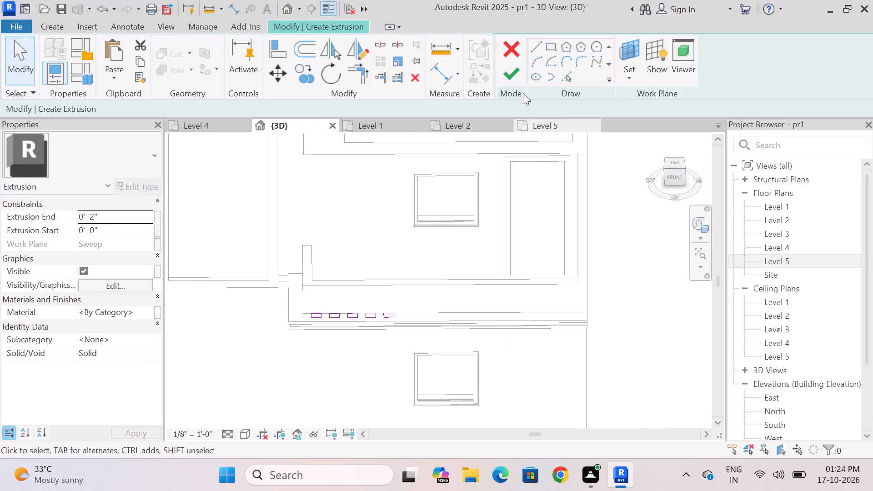
left_click(514, 69)
From the front view, stretch the new fins' top up to the underside of the upper balcony, a depth of 9' 6 3/4".
middle_click_drag(506, 356, 509, 332)
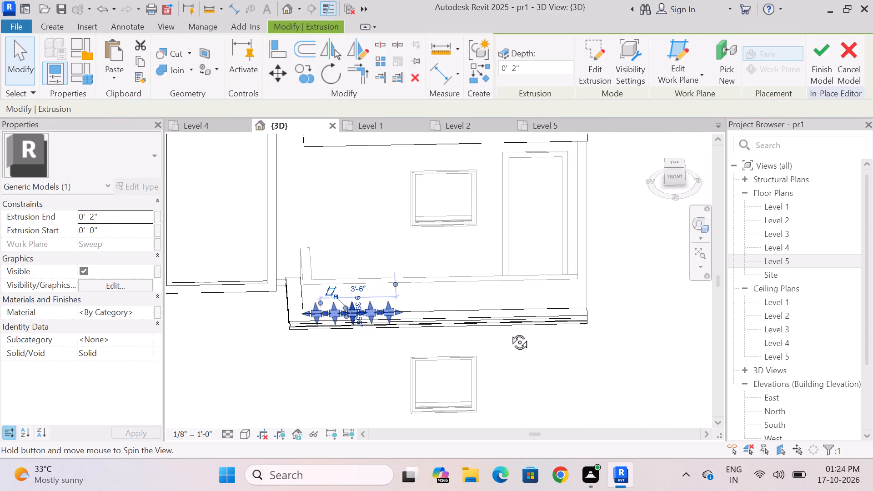
middle_click_drag(509, 332, 507, 293)
left_click(673, 170)
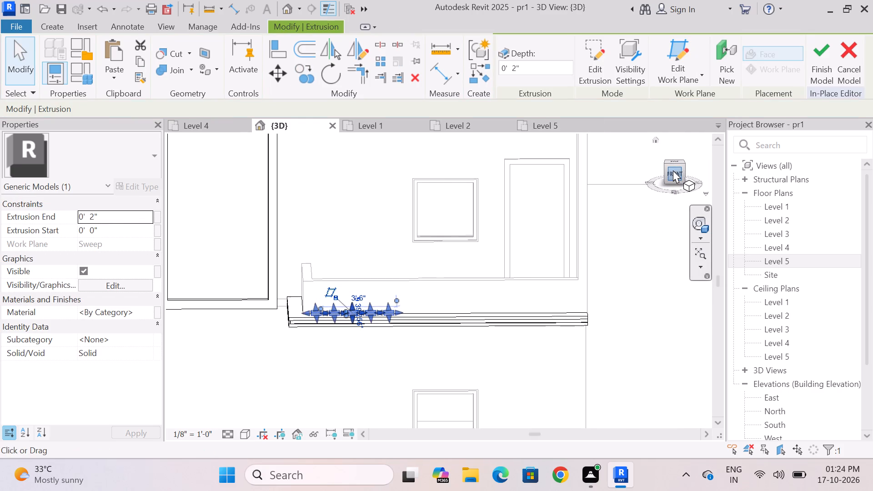
scroll(380, 386, "down", 6)
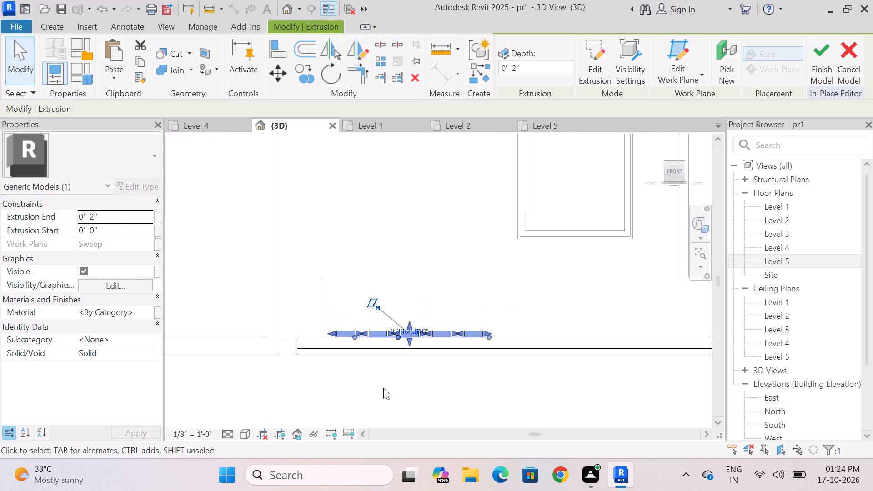
left_click_drag(406, 331, 407, 263)
scroll(420, 375, "down", 8)
scroll(412, 296, "up", 1)
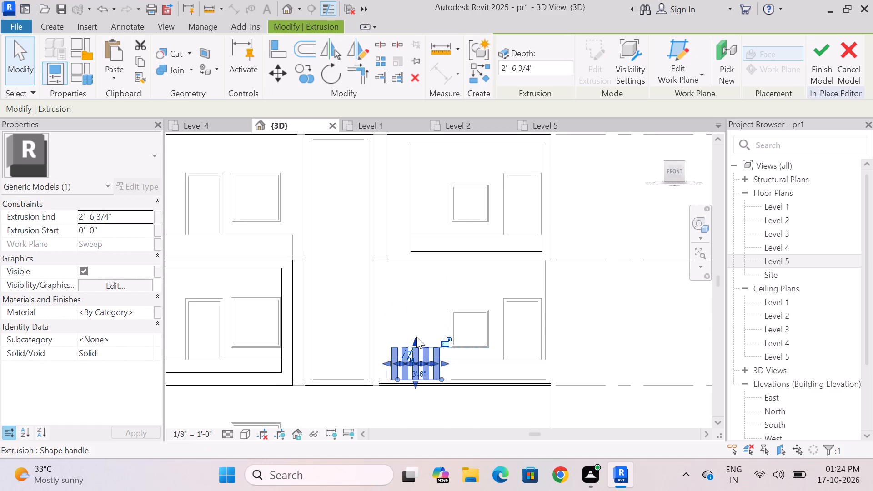
left_click_drag(416, 340, 419, 262)
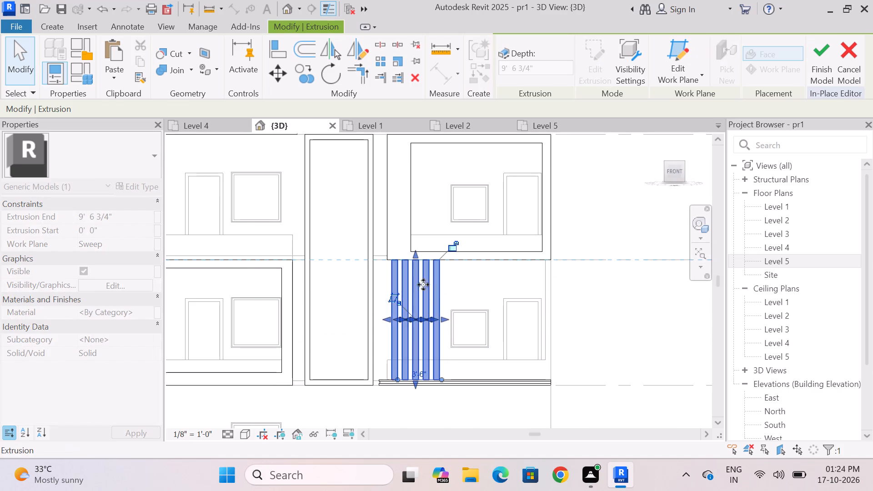
key("Escape")
Examine the new lower-balcony fins against the rest of the facade from the front and side angles.
scroll(527, 301, "down", 8)
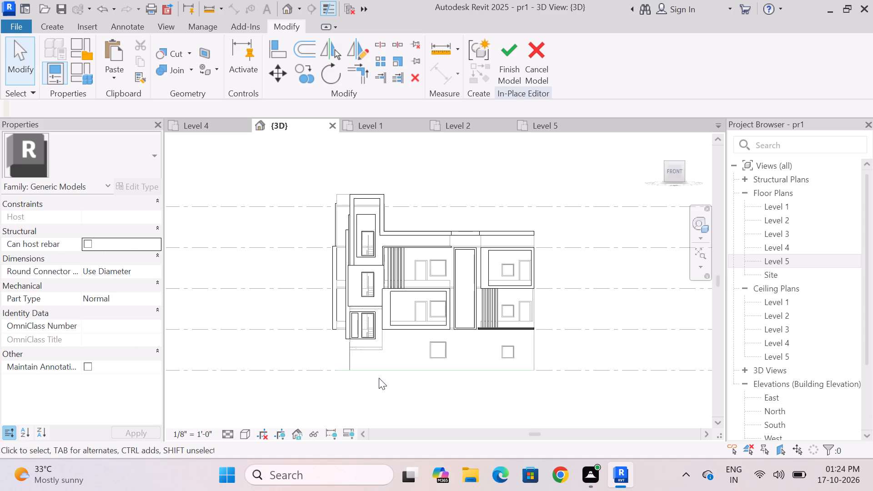
scroll(584, 313, "up", 2)
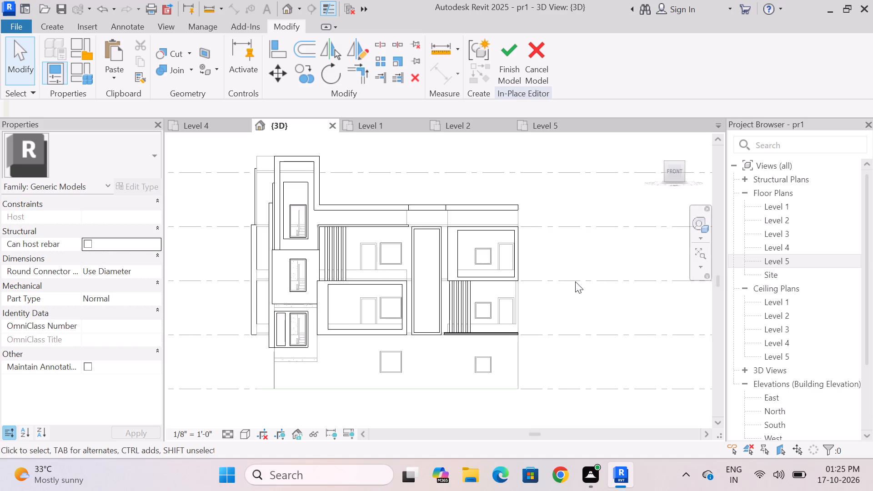
middle_click_drag(561, 310, 653, 324, "shift")
middle_click_drag(584, 340, 604, 340, "shift")
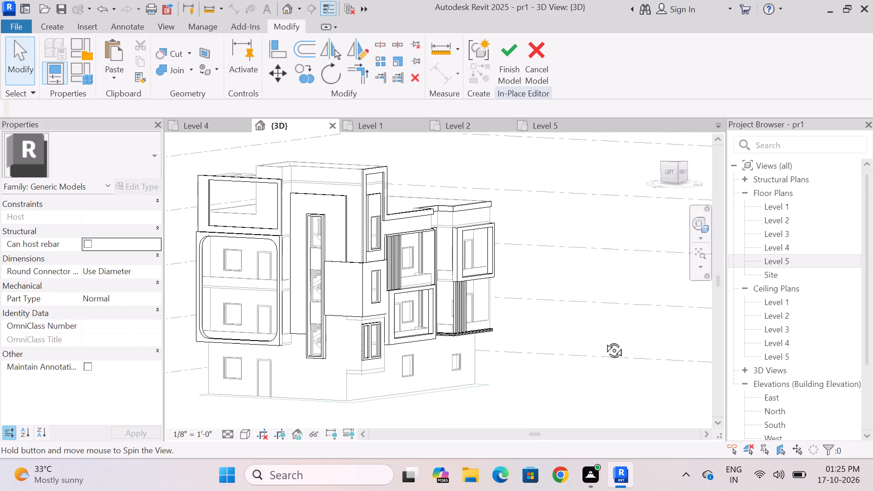
middle_click_drag(604, 340, 617, 338, "shift")
scroll(428, 229, "up", 4)
middle_click_drag(614, 298, 557, 299, "shift")
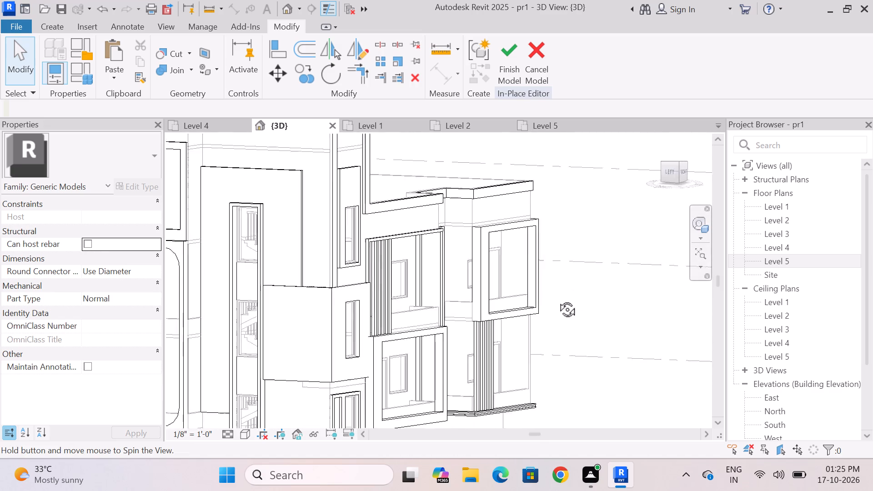
middle_click_drag(557, 299, 455, 290, "shift")
scroll(607, 310, "down", 3)
middle_click_drag(579, 326, 594, 330, "shift")
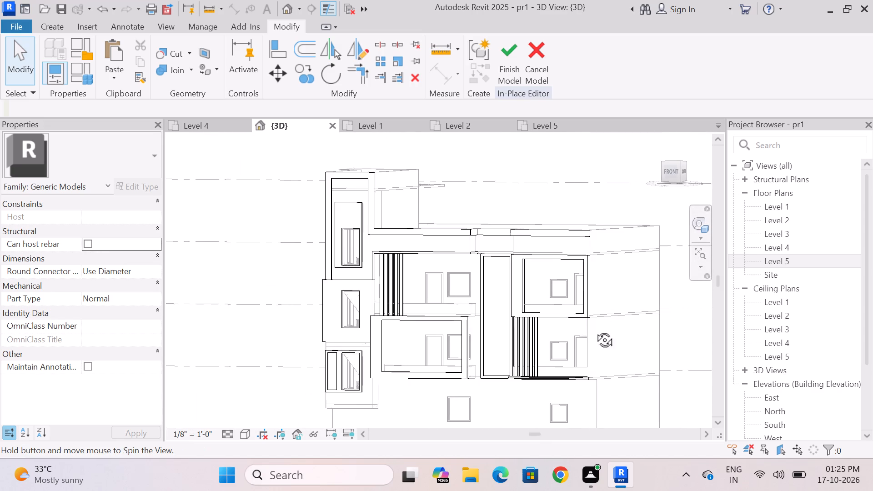
Examine the roof-edge trim, balcony frames, fins and tall middle panel of the facade from the front and slight side angles.
middle_click_drag(594, 330, 620, 331, "shift")
scroll(616, 255, "up", 3)
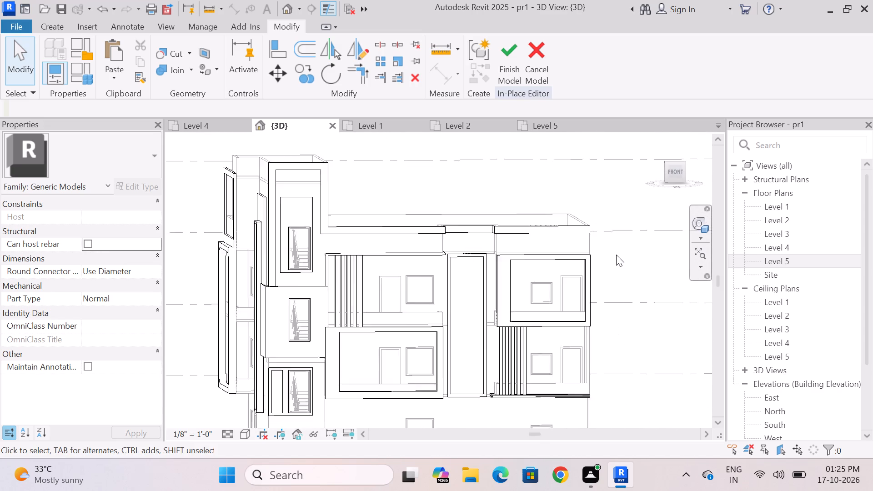
middle_click_drag(623, 280, 609, 275, "shift")
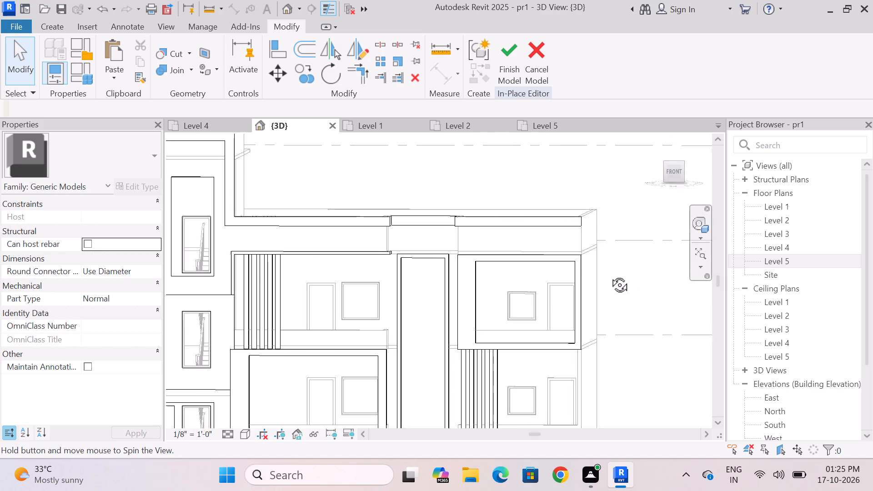
middle_click_drag(609, 275, 597, 290, "shift")
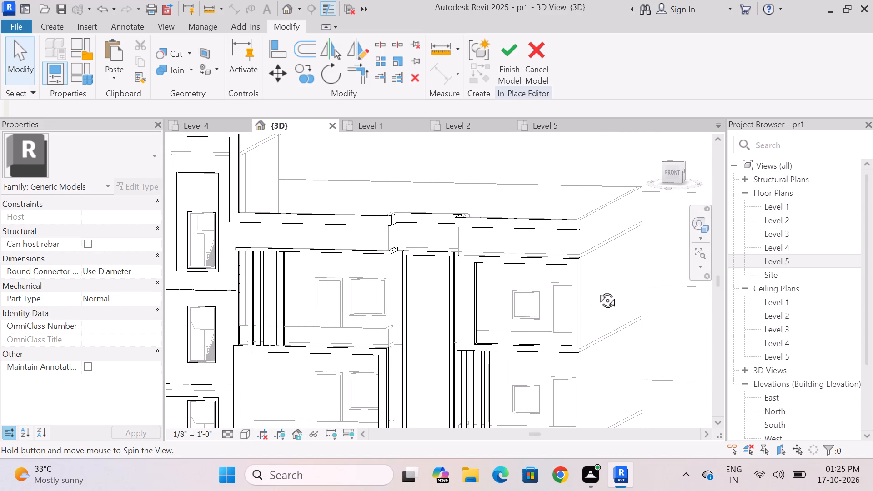
middle_click_drag(597, 290, 597, 291, "shift")
scroll(451, 262, "up", 7)
scroll(444, 241, "down", 8)
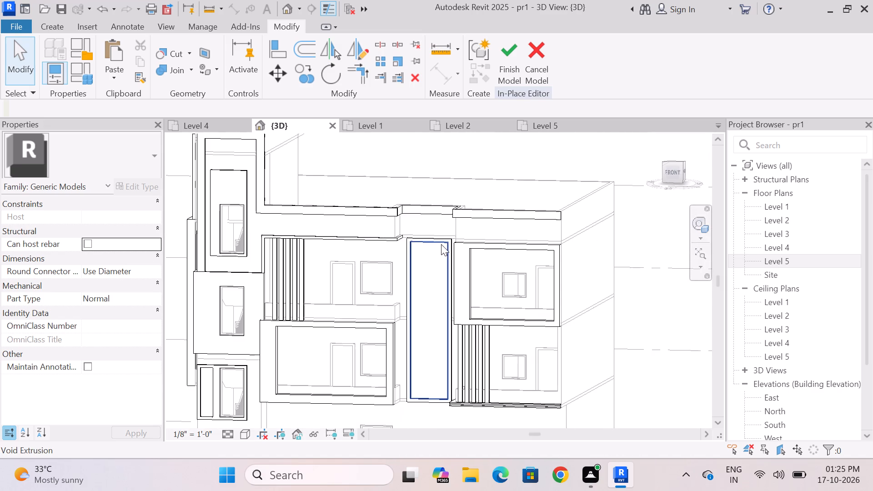
scroll(440, 246, "up", 5)
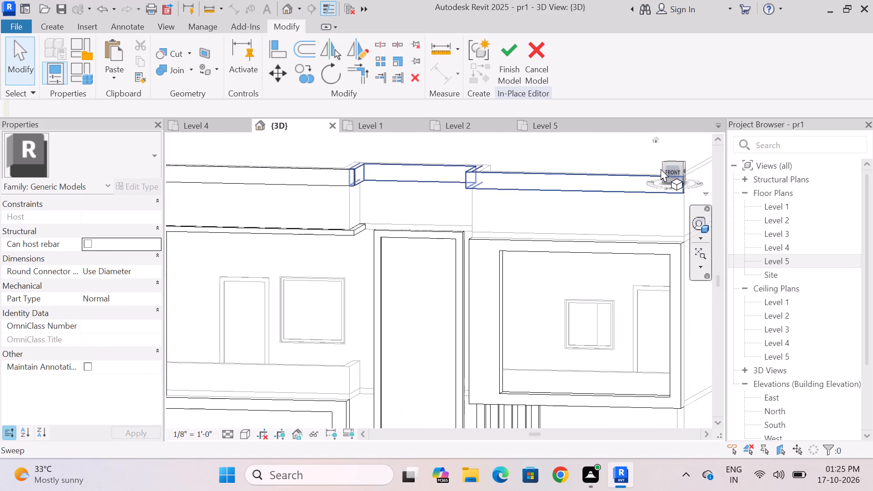
left_click(671, 170)
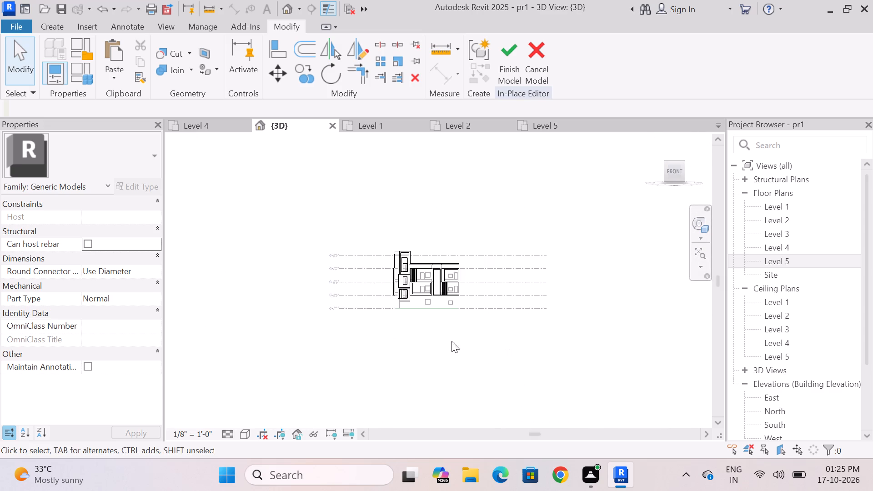
scroll(442, 286, "up", 15)
scroll(443, 248, "up", 3)
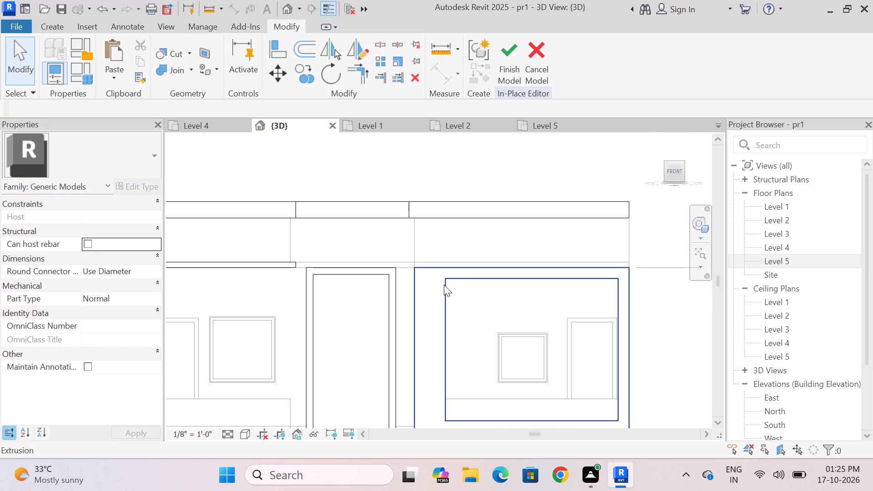
scroll(452, 289, "down", 7)
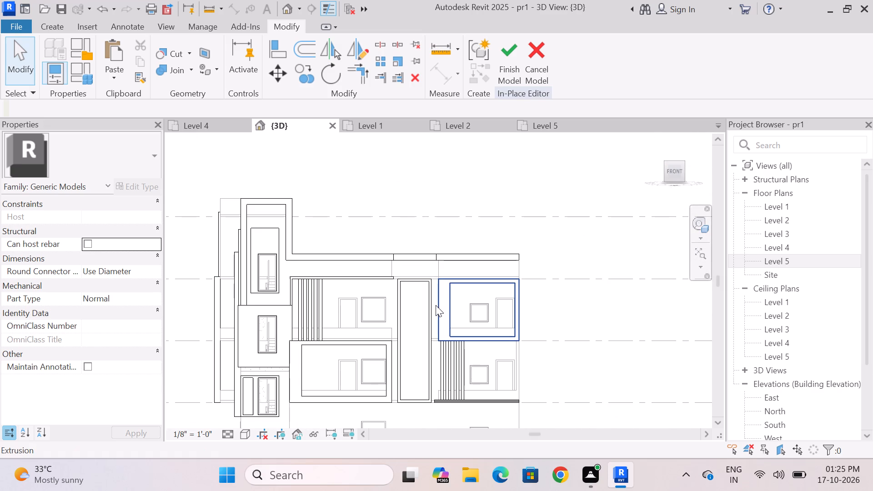
scroll(564, 271, "down", 4)
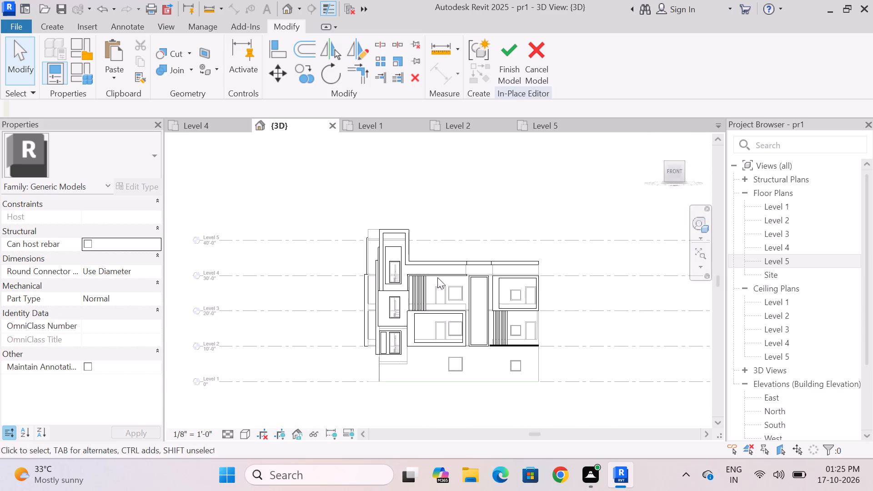
scroll(409, 271, "up", 3)
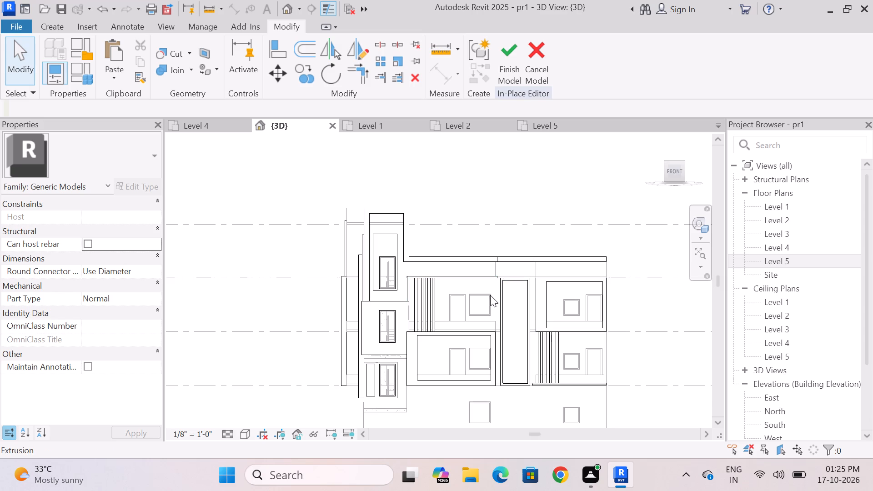
scroll(491, 293, "up", 5)
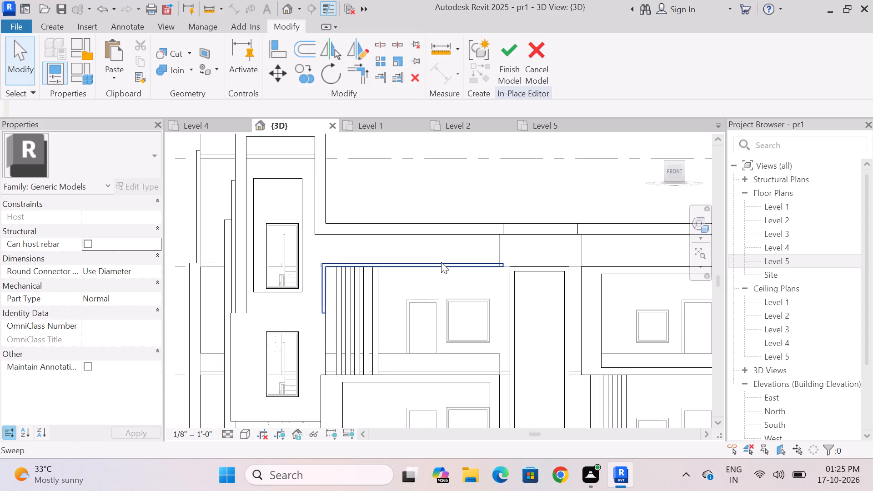
scroll(422, 288, "down", 6)
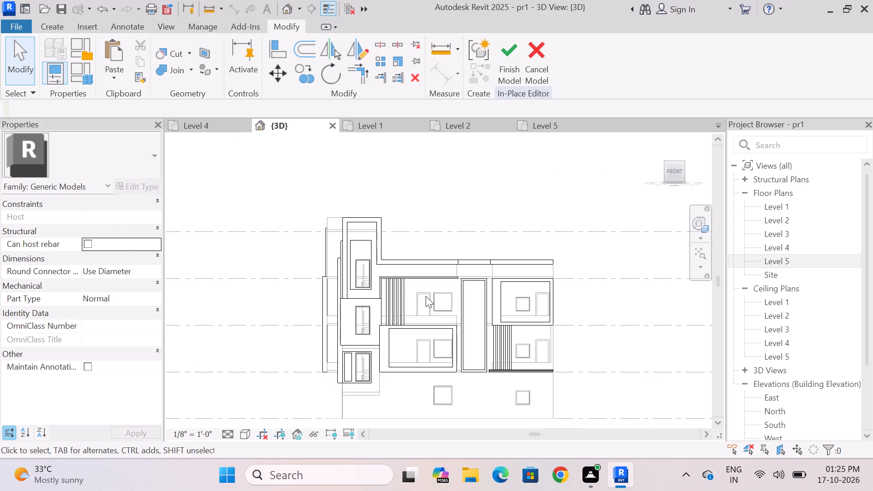
Examine the facade features around the building from the left and back sides, ending at the front.
middle_click_drag(427, 297, 489, 311, "shift")
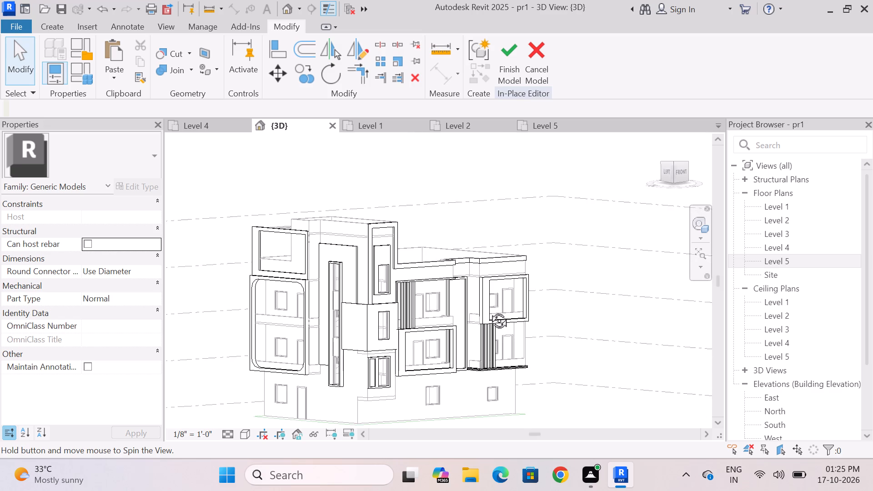
middle_click_drag(489, 311, 522, 306, "shift")
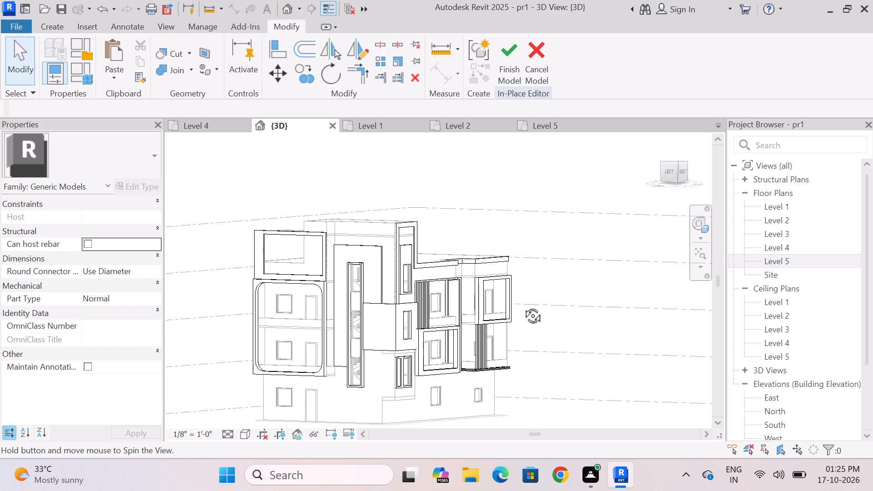
middle_click_drag(522, 306, 583, 306, "shift")
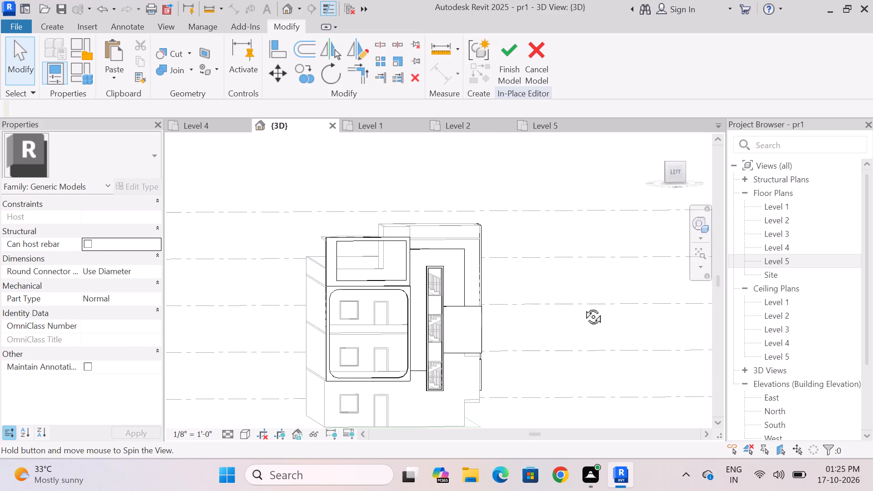
middle_click_drag(583, 306, 569, 302, "shift")
scroll(346, 242, "up", 3)
scroll(428, 263, "down", 5)
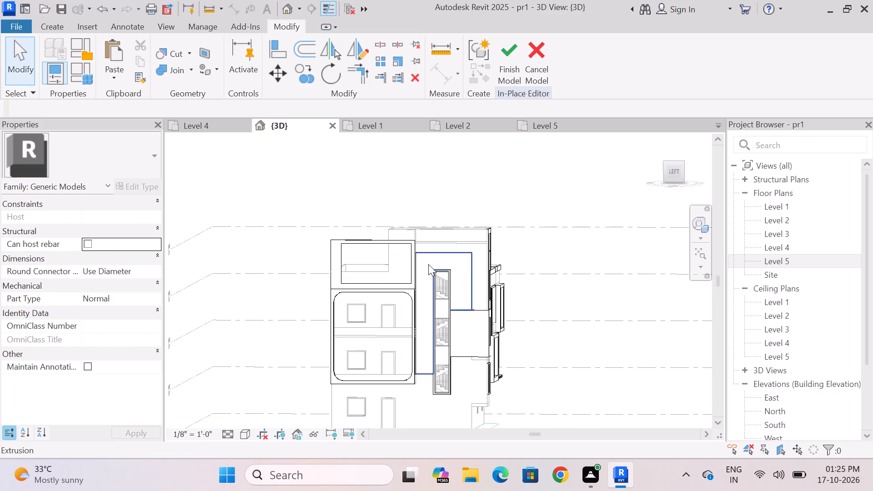
scroll(428, 264, "down", 2)
middle_click_drag(442, 286, 591, 304, "shift")
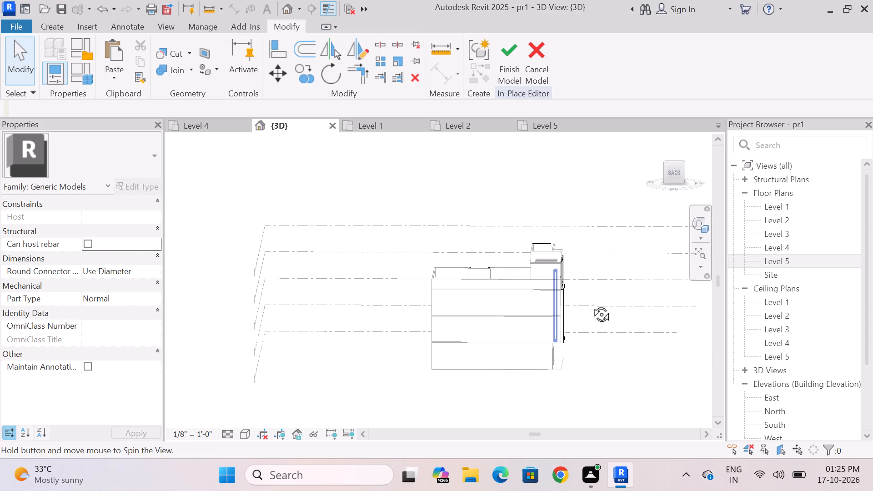
middle_click_drag(591, 304, 396, 271, "shift")
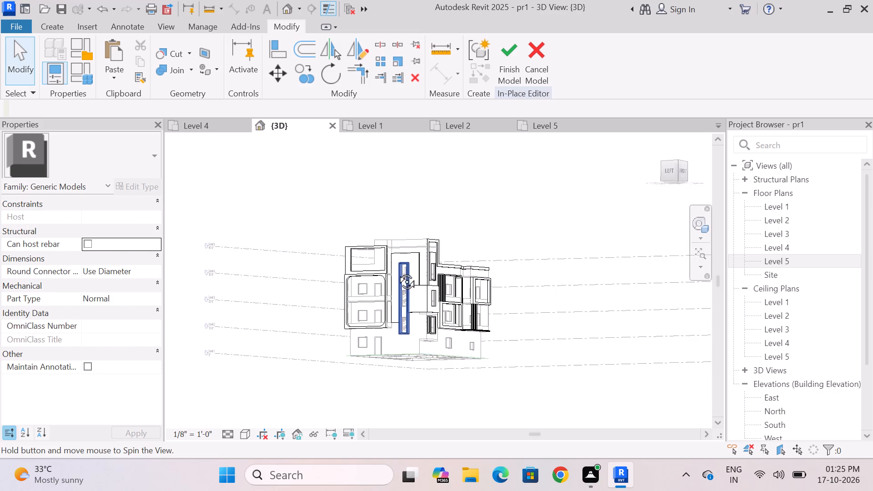
middle_click_drag(396, 271, 388, 271, "shift")
middle_click_drag(468, 341, 462, 369, "shift")
scroll(426, 254, "up", 6)
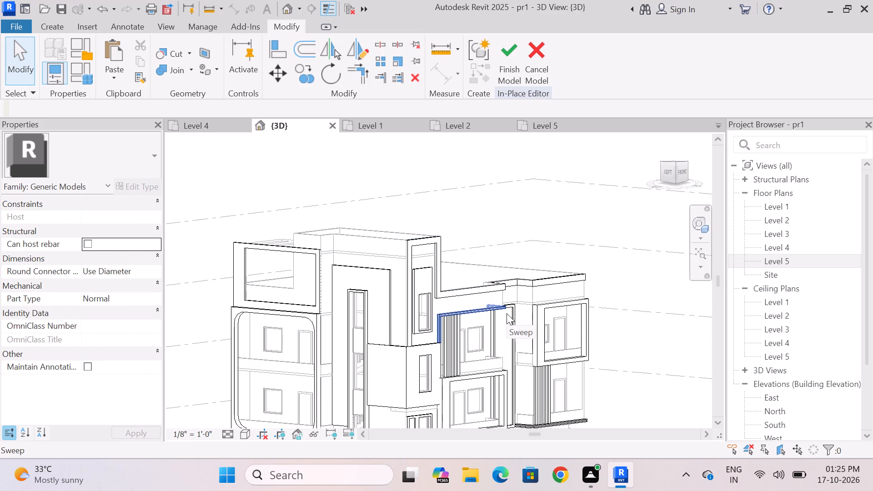
middle_click_drag(502, 313, 413, 306)
scroll(422, 257, "down", 2)
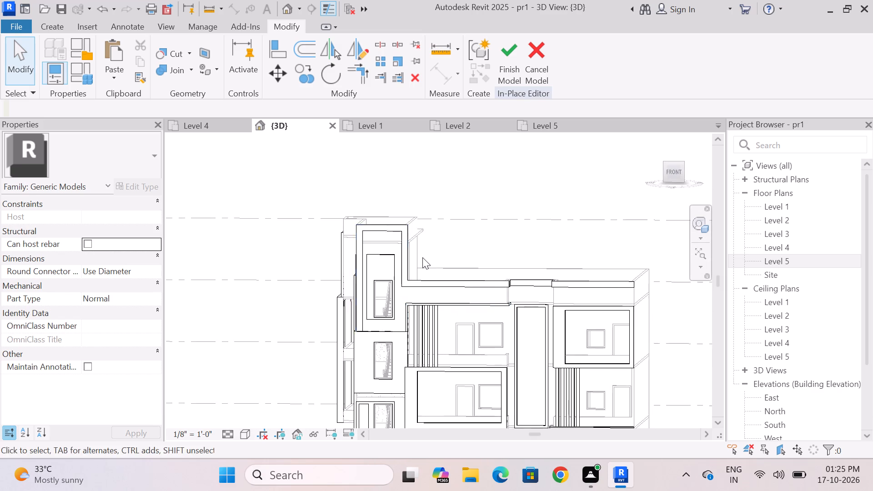
scroll(422, 257, "down", 4)
scroll(464, 324, "up", 6)
scroll(495, 349, "down", 3)
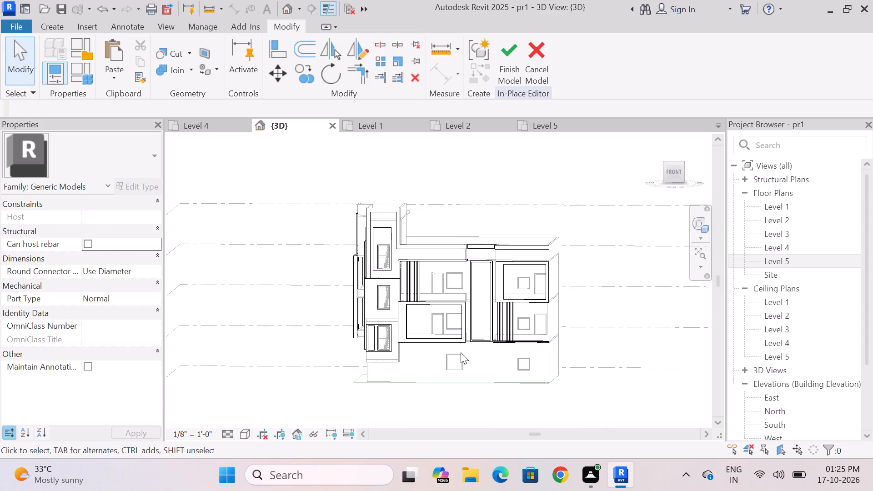
Delete the thin L-shaped sweep trim above the upper finned balcony next to the tower.
scroll(460, 351, "up", 3)
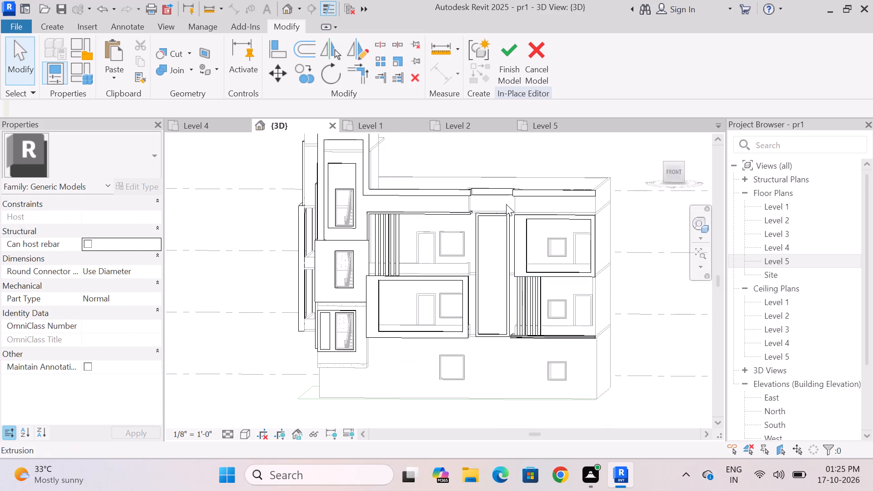
scroll(473, 208, "up", 4)
left_click(452, 215)
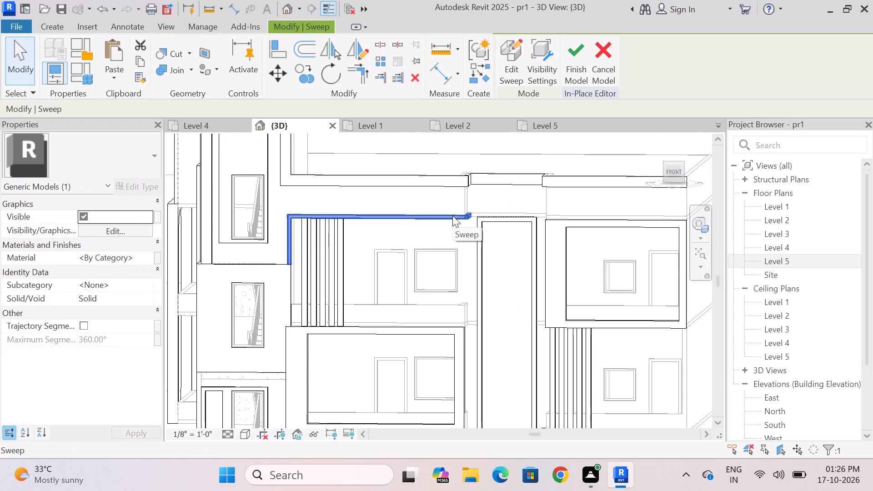
key("Delete")
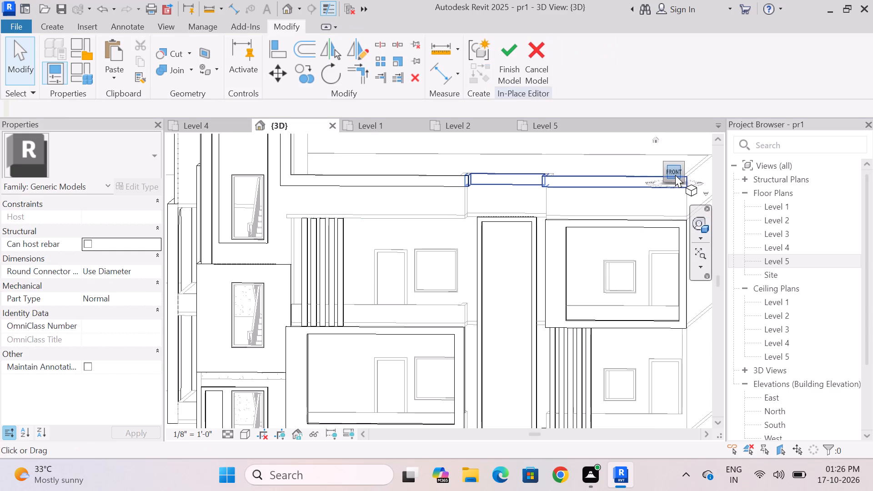
From the front view, lower the top edge of the void extrusion in the tall panel between the balconies.
left_click(675, 175)
scroll(435, 300, "up", 9)
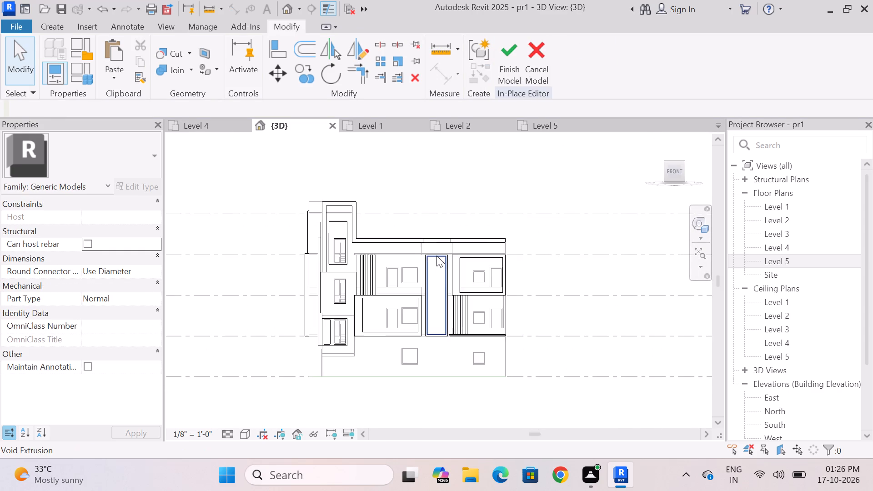
scroll(436, 256, "up", 11)
left_click(438, 273)
scroll(444, 243, "down", 3)
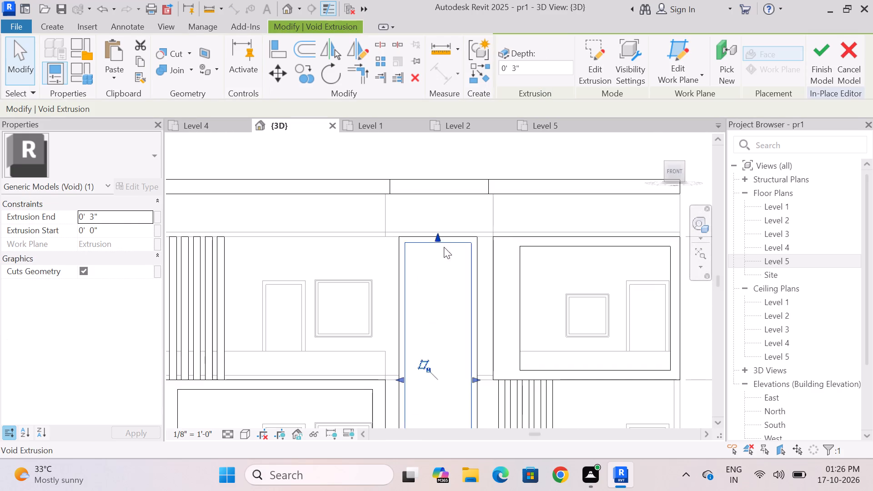
scroll(443, 264, "up", 4)
left_click_drag(434, 224, 437, 251)
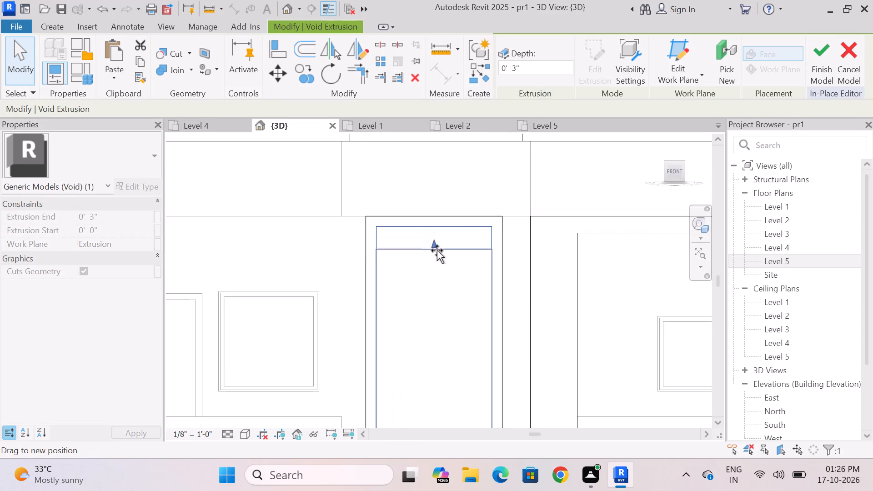
left_click_drag(437, 251, 437, 254)
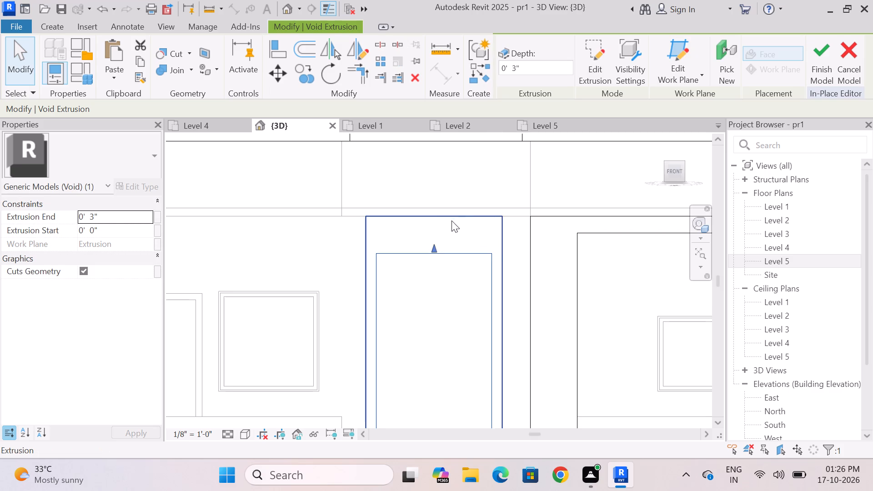
key("Escape")
Lower the top edge of the tall panel's solid extrusion to just above the top of its void.
left_click(460, 222)
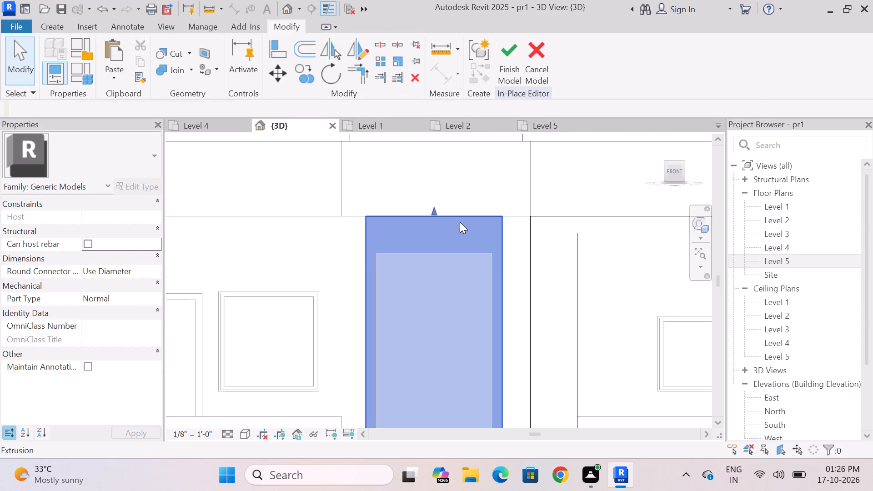
scroll(453, 206, "down", 4)
scroll(454, 207, "up", 6)
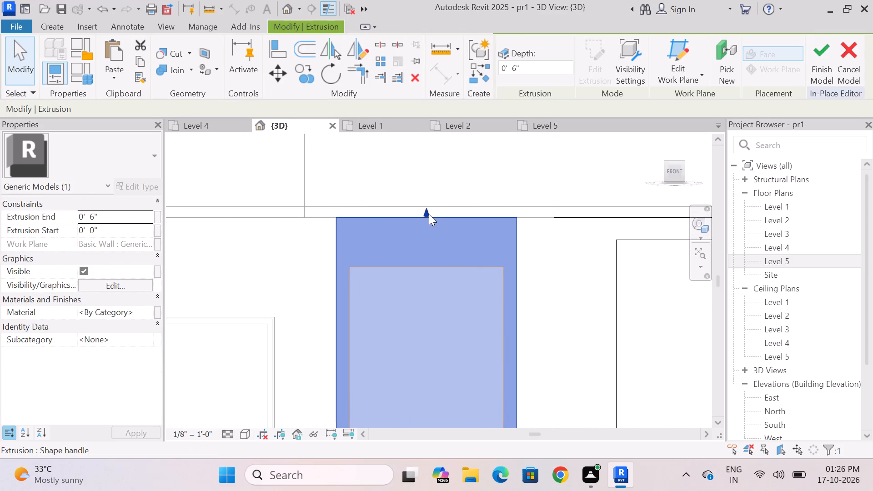
left_click_drag(427, 212, 428, 264)
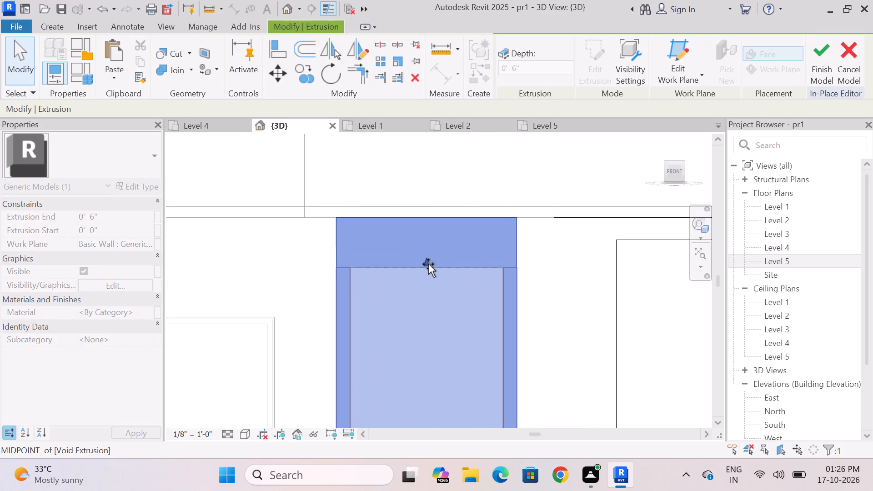
left_click_drag(428, 264, 429, 260)
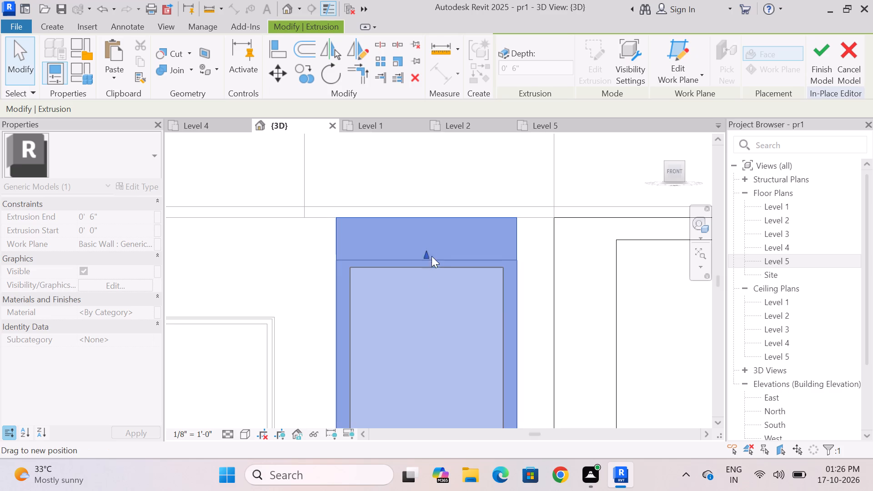
key("Escape")
Raise the top edge of the tall panel's solid extrusion slightly to widen the border above its void.
scroll(434, 191, "down", 8)
scroll(437, 200, "up", 7)
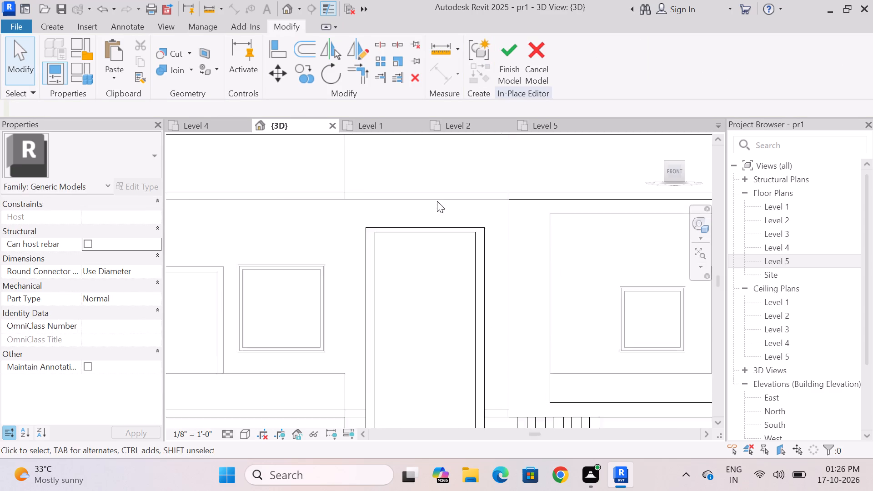
scroll(437, 201, "up", 1)
left_click(439, 242)
scroll(439, 242, "up", 3)
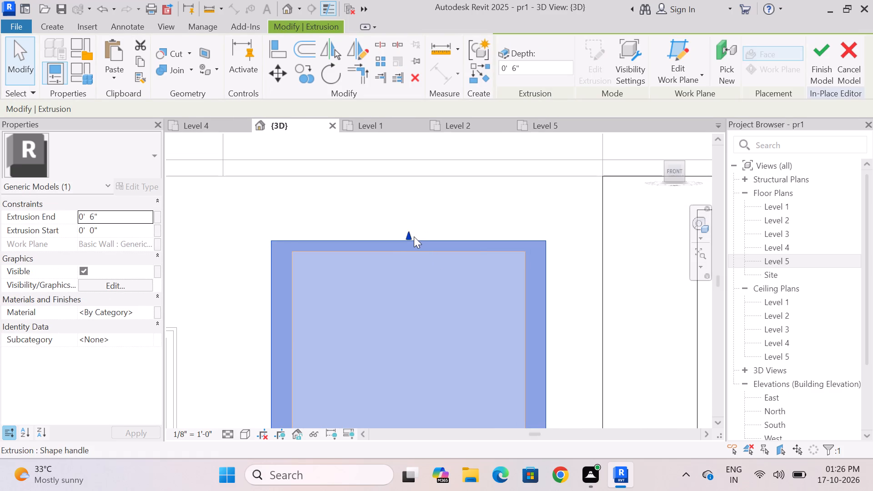
left_click(411, 236)
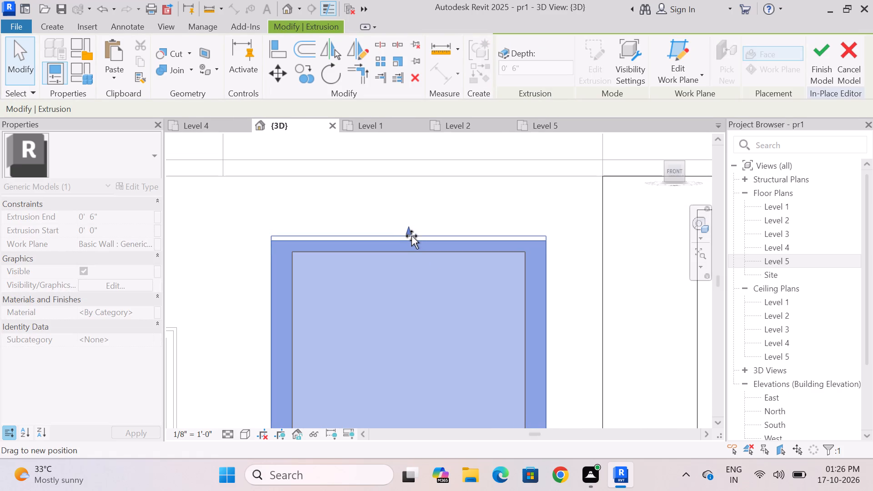
key("Escape")
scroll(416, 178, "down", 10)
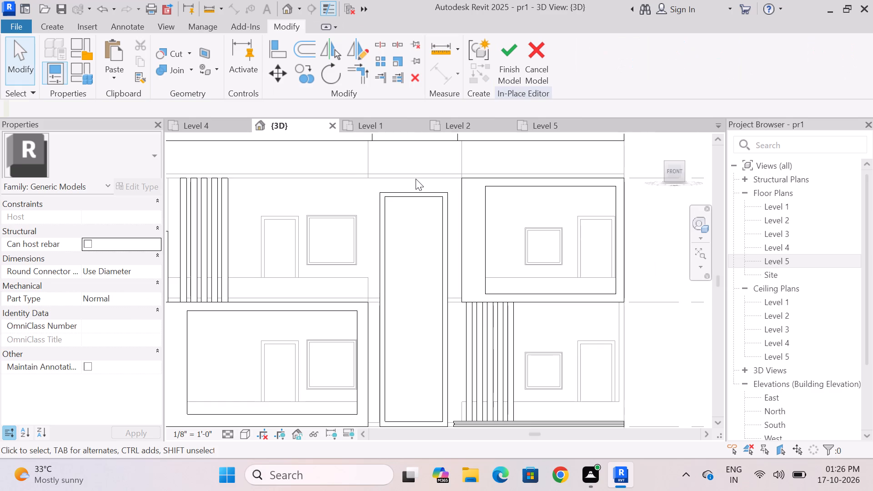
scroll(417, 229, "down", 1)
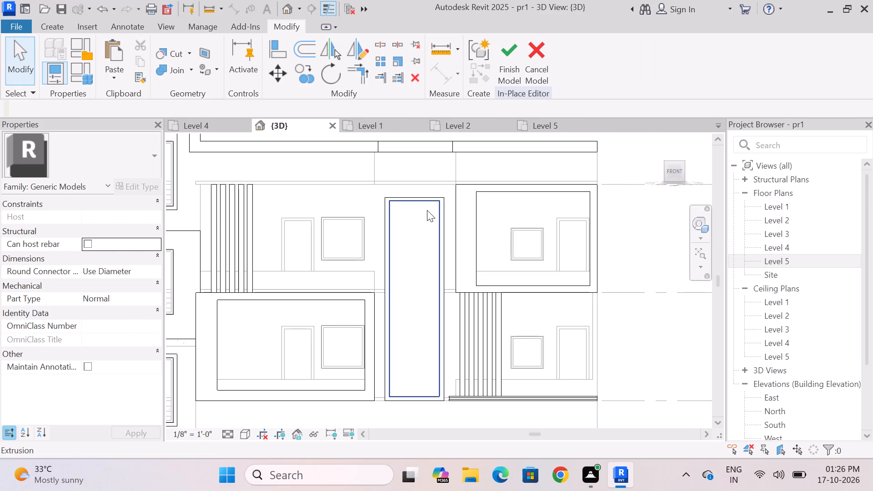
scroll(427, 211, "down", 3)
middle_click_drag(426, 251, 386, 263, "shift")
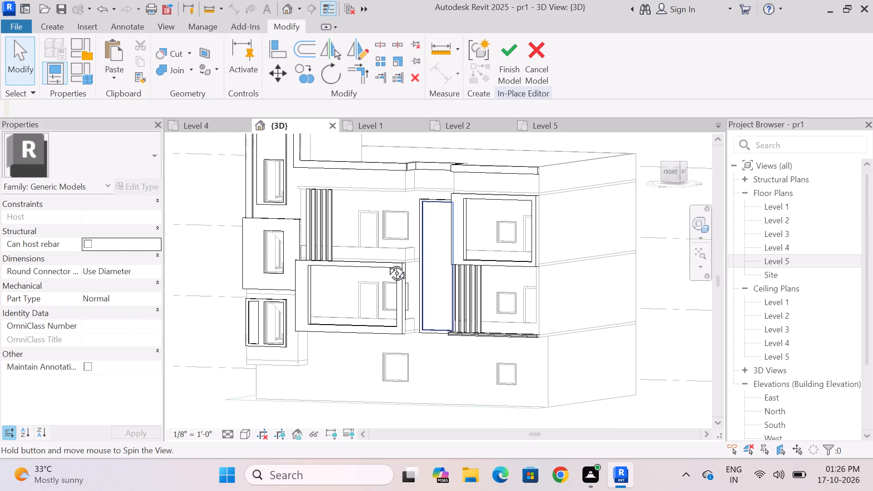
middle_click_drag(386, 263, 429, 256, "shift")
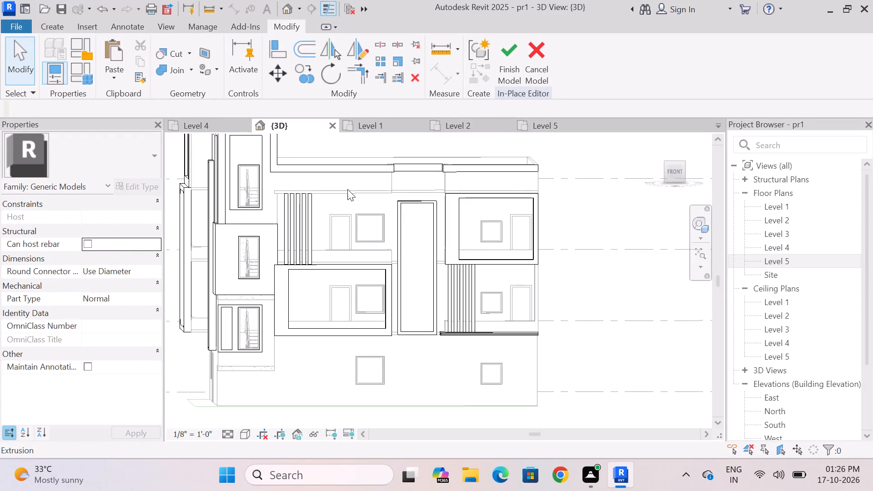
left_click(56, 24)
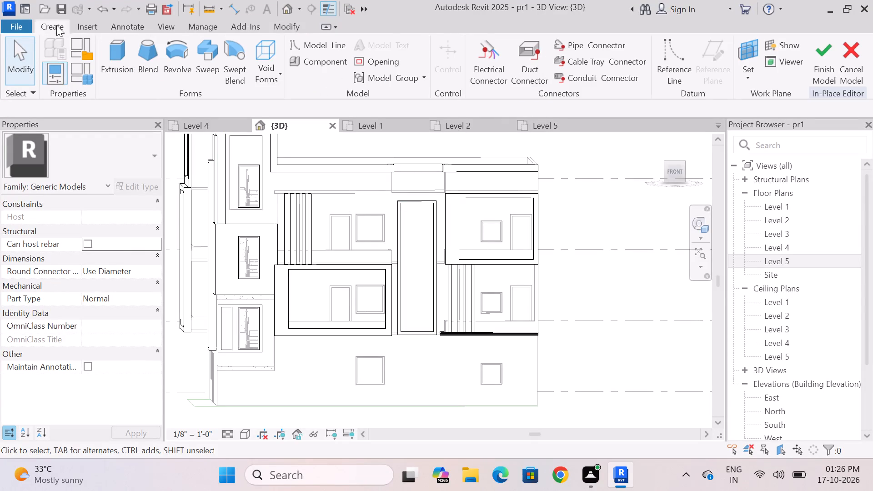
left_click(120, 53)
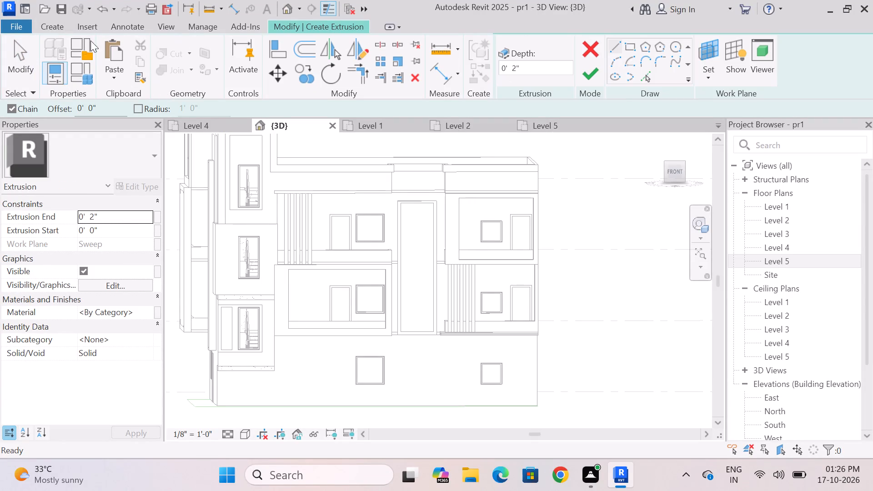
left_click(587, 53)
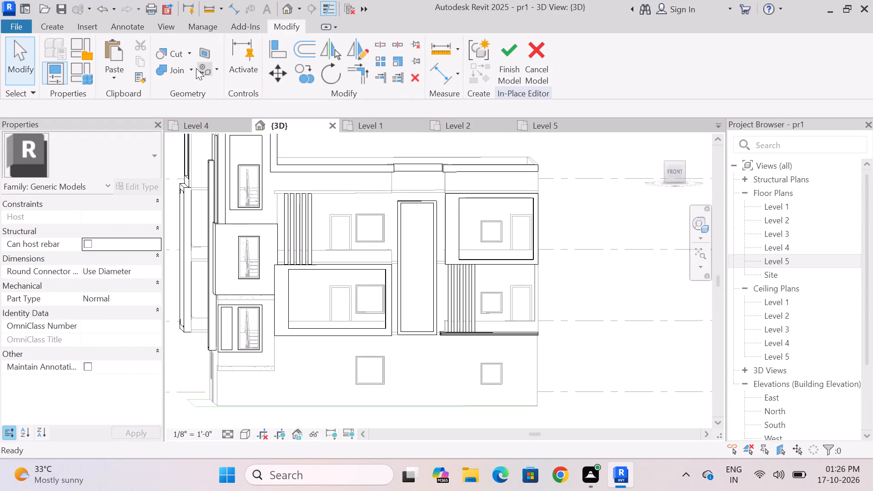
Start a sweep using picked 3D edges and pick the bottom front edge of the roof band above the upper framed balcony.
left_click(61, 25)
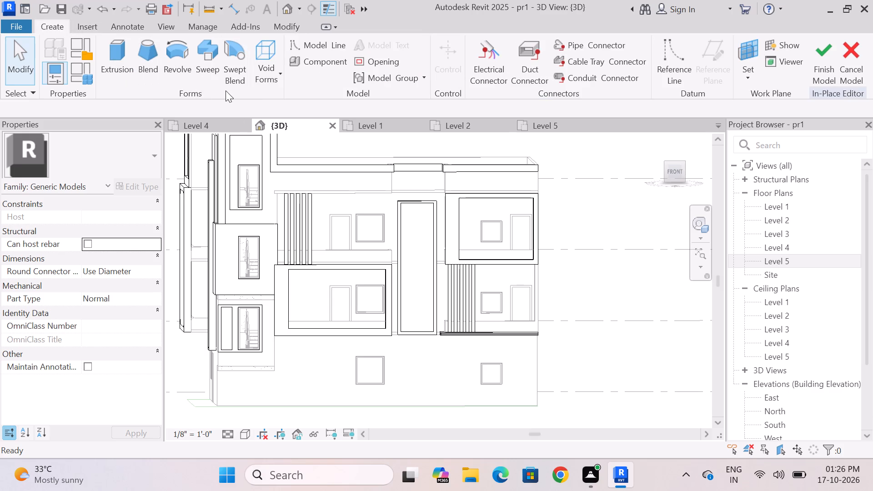
left_click(212, 54)
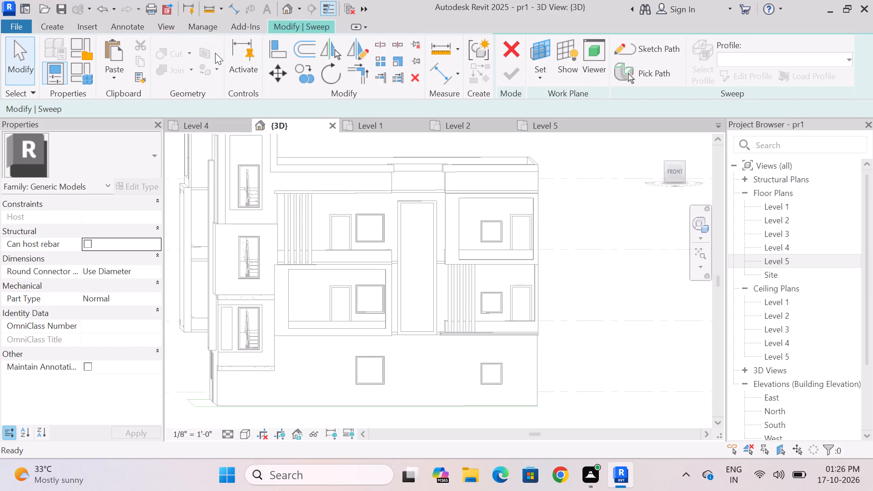
left_click(663, 67)
scroll(533, 181, "up", 5)
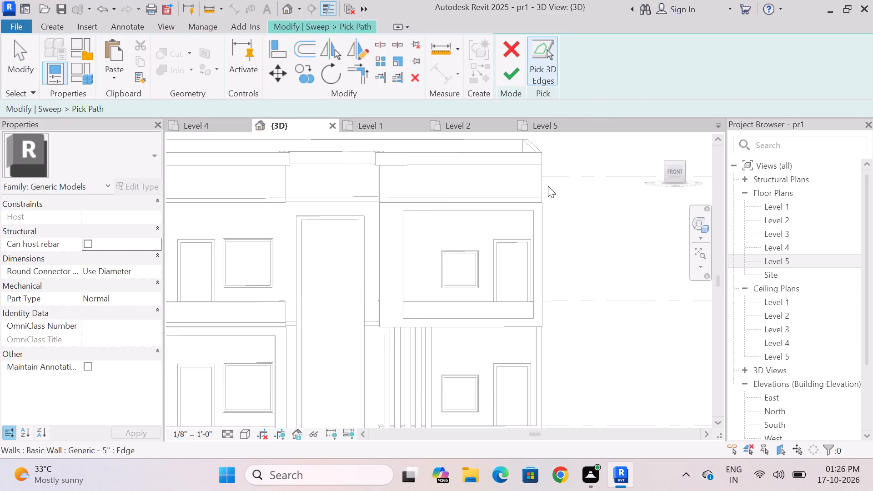
scroll(548, 186, "up", 12)
scroll(529, 229, "up", 8)
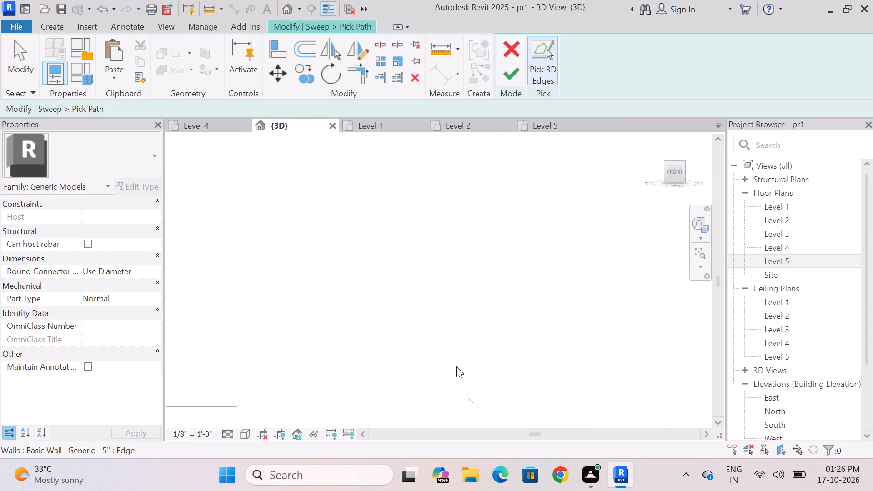
left_click(456, 395)
Extend the sweep path along the roof band's bottom edges, across the recess and both its returns, to the edge above the finned balcony.
scroll(555, 329, "down", 4)
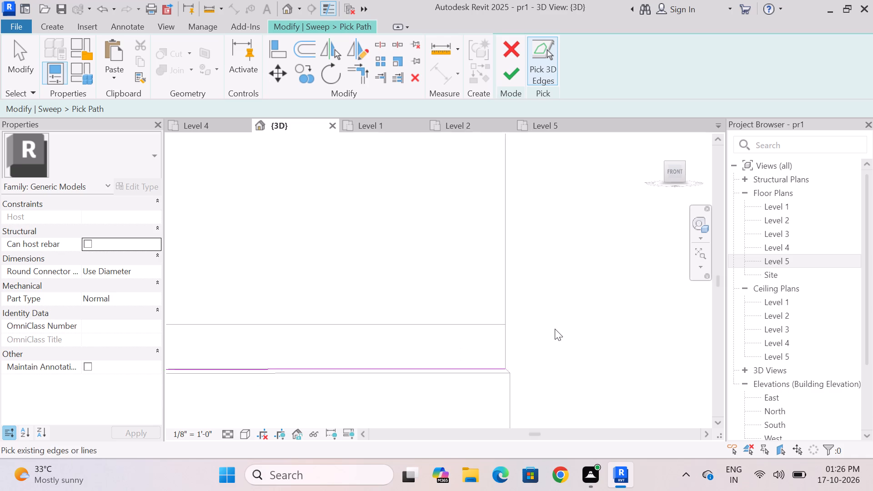
scroll(555, 329, "down", 16)
scroll(305, 333, "up", 5)
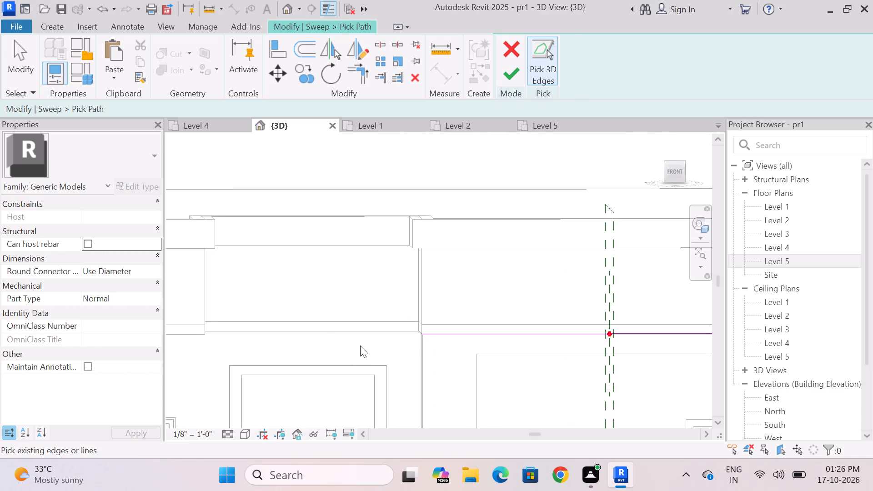
middle_click_drag(396, 346, 423, 347, "shift")
scroll(352, 335, "up", 7)
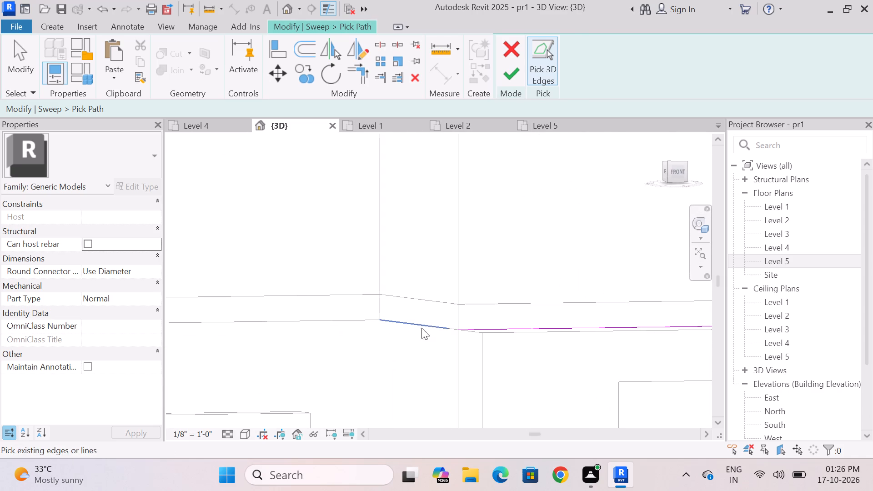
left_click(433, 326)
left_click(347, 319)
scroll(384, 338, "down", 4)
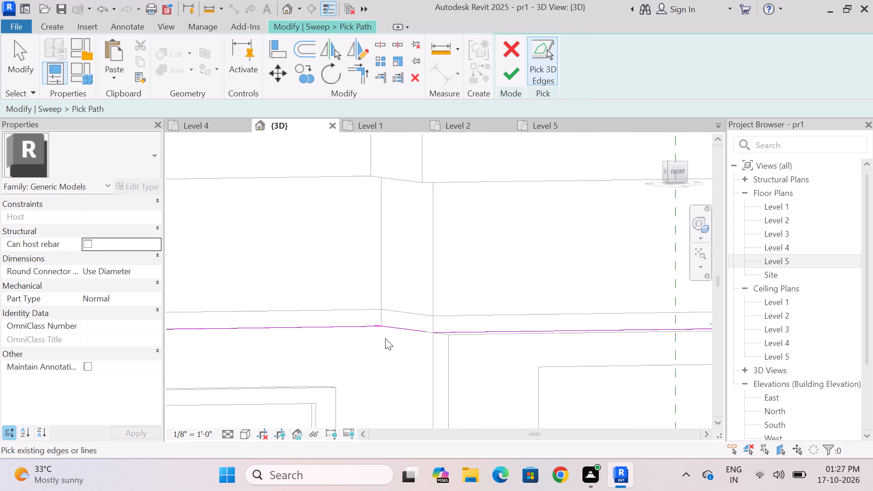
scroll(385, 338, "down", 8)
middle_click_drag(378, 348, 308, 364, "shift")
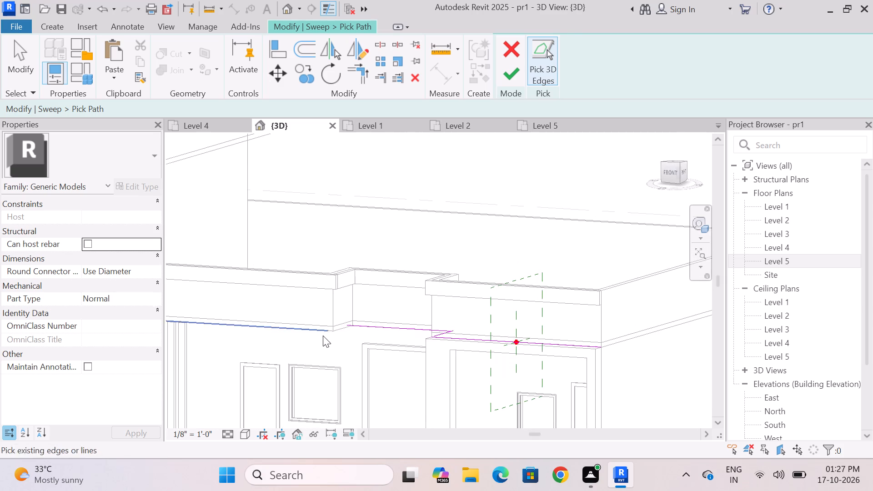
scroll(323, 336, "up", 8)
left_click(385, 319)
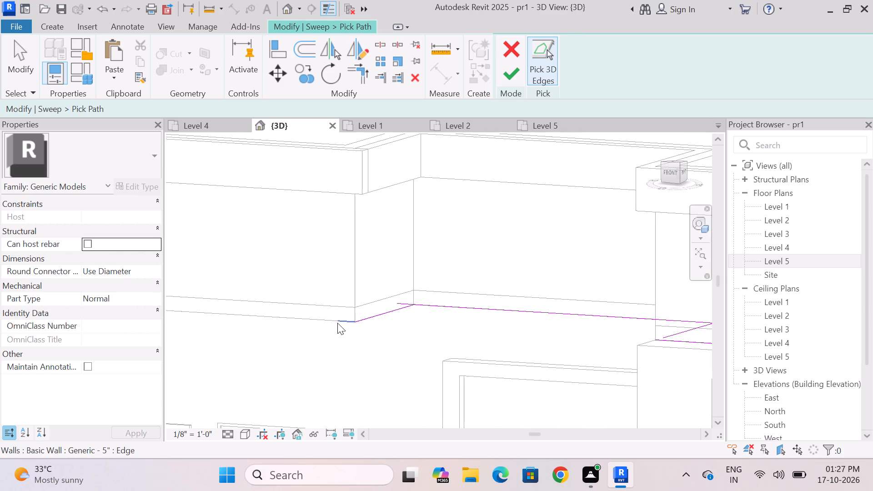
left_click(330, 323)
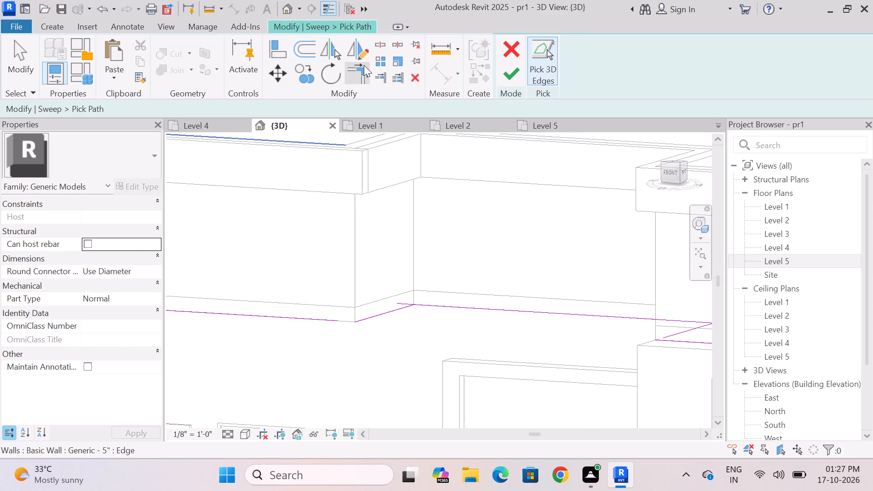
Trim the sweep path lines into clean corners at both ends of the recess above the tall panel.
left_click(360, 71)
scroll(374, 322, "up", 4)
left_click(276, 320)
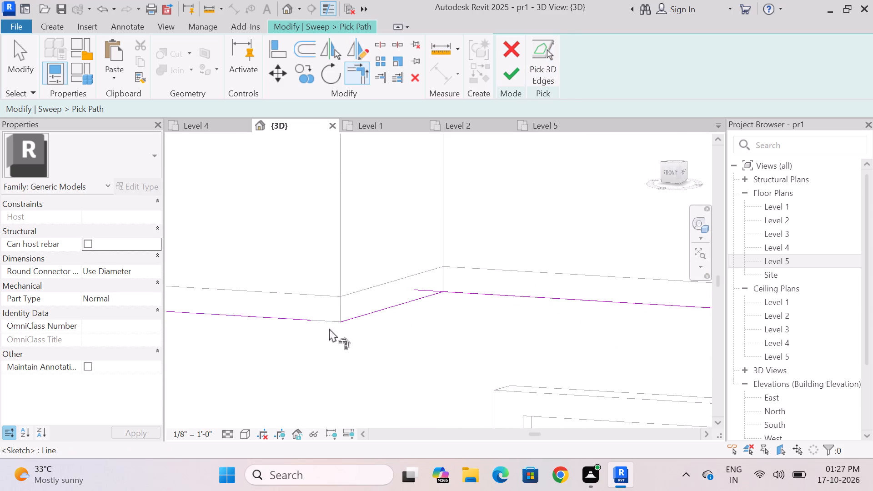
left_click(353, 320)
left_click_drag(476, 296, 467, 298)
left_click(426, 296)
scroll(403, 311, "down", 4)
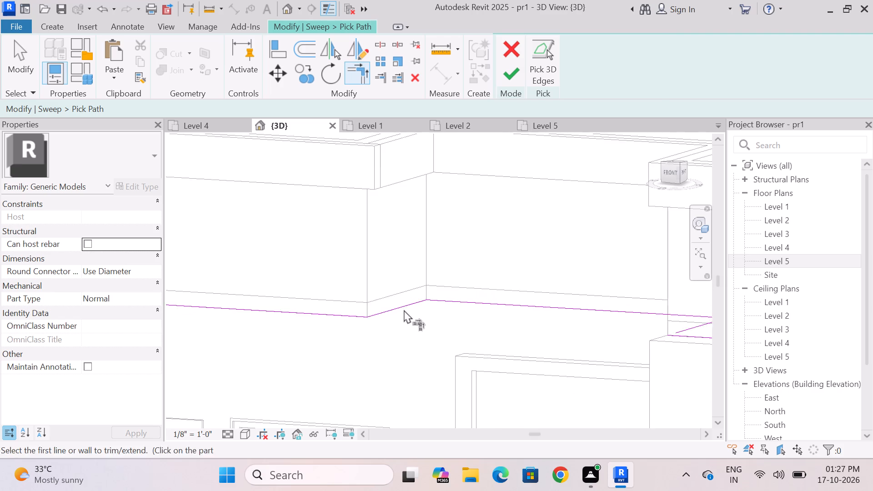
scroll(404, 310, "down", 3)
scroll(570, 336, "up", 4)
middle_click_drag(507, 339, 611, 343, "shift")
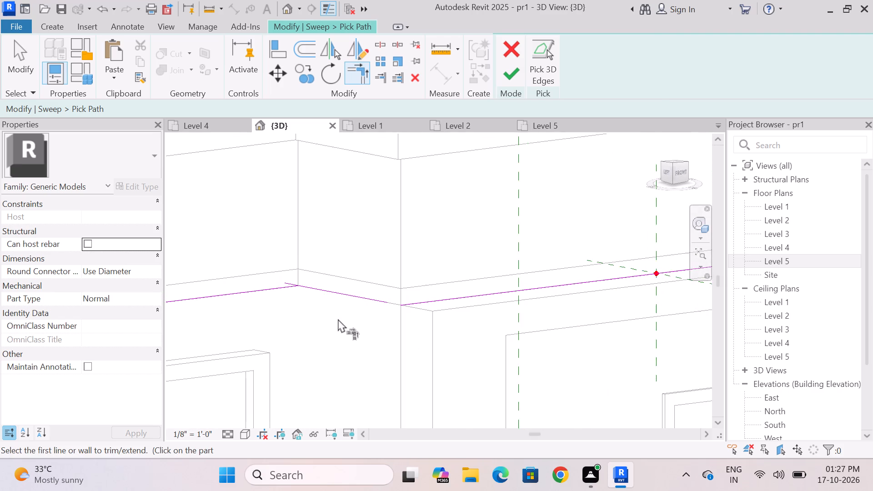
scroll(338, 319, "up", 5)
left_click(234, 259)
left_click(271, 256)
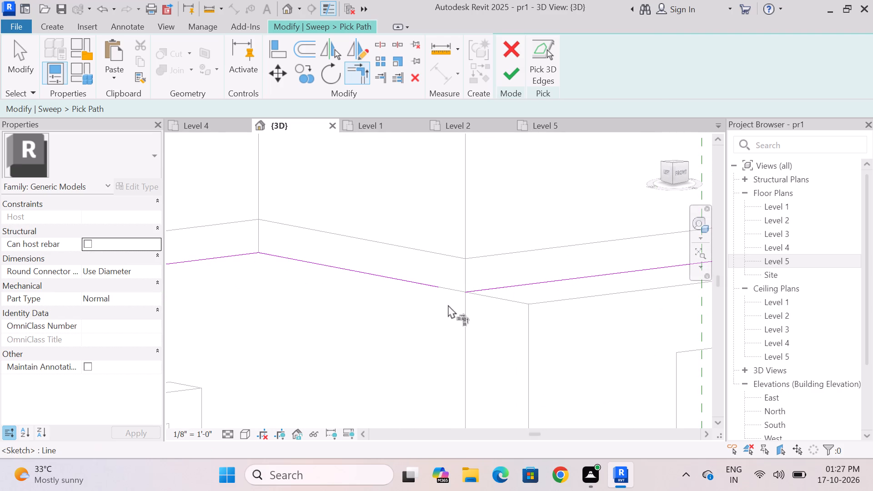
left_click(421, 285)
left_click(485, 289)
Add the vertical edge beside the upper balcony's fins to the sweep path and trim it to a corner with the horizontal line.
scroll(391, 273, "down", 12)
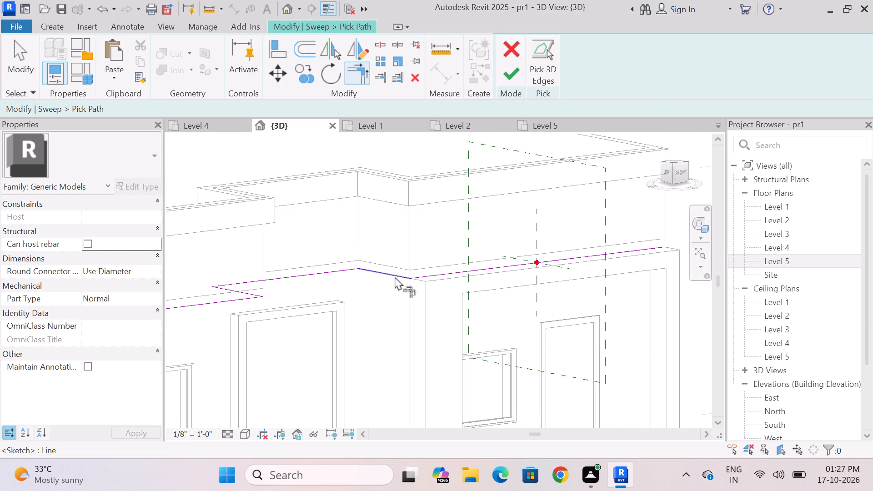
scroll(395, 276, "down", 6)
middle_click_drag(381, 312, 323, 279, "shift")
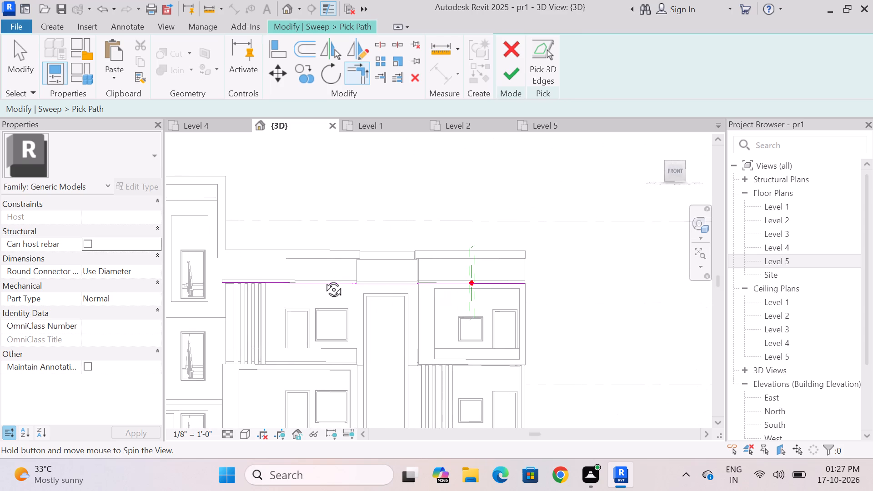
middle_click_drag(323, 279, 324, 281, "shift")
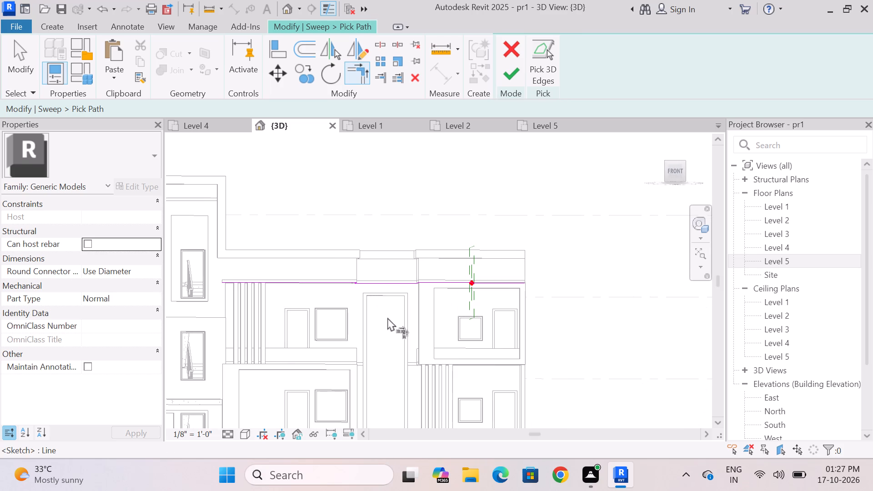
scroll(224, 298, "up", 13)
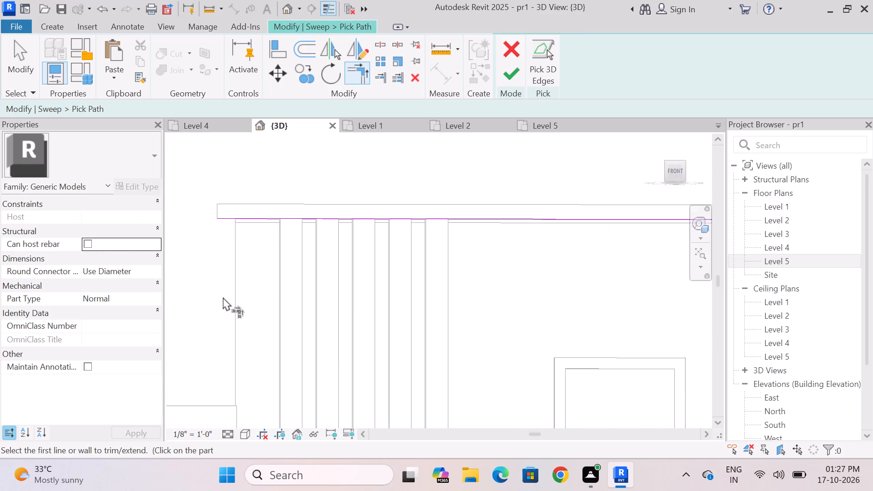
left_click(546, 66)
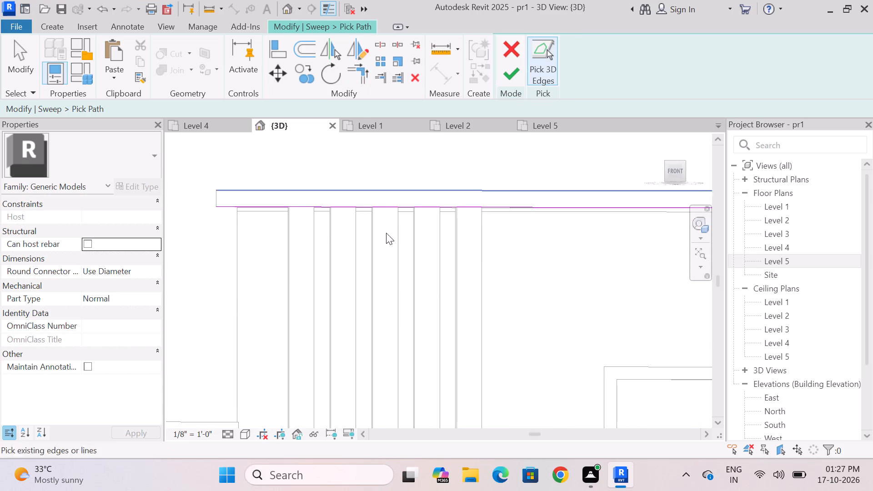
scroll(303, 257, "down", 5)
scroll(251, 306, "up", 4)
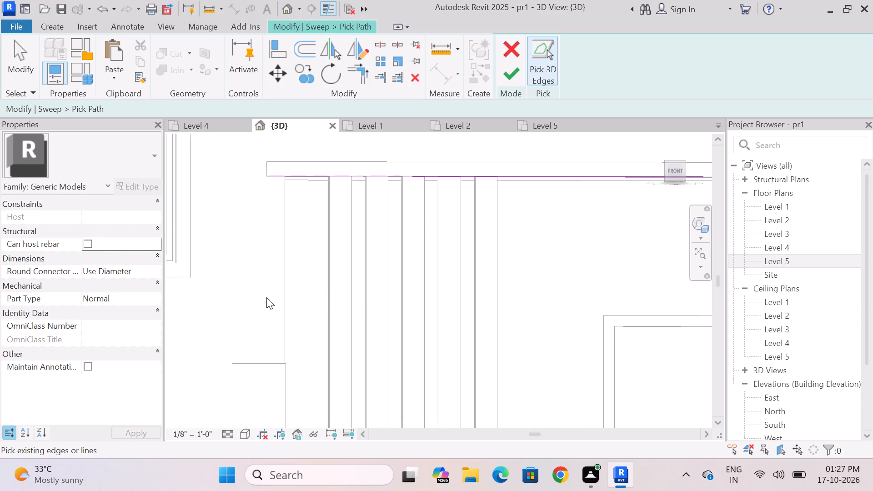
left_click(282, 288)
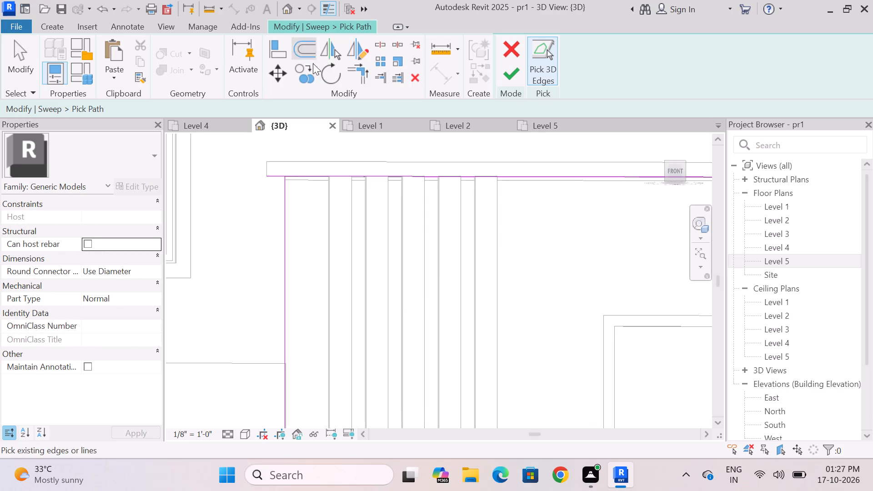
left_click(361, 81)
left_click(279, 213)
left_click(297, 175)
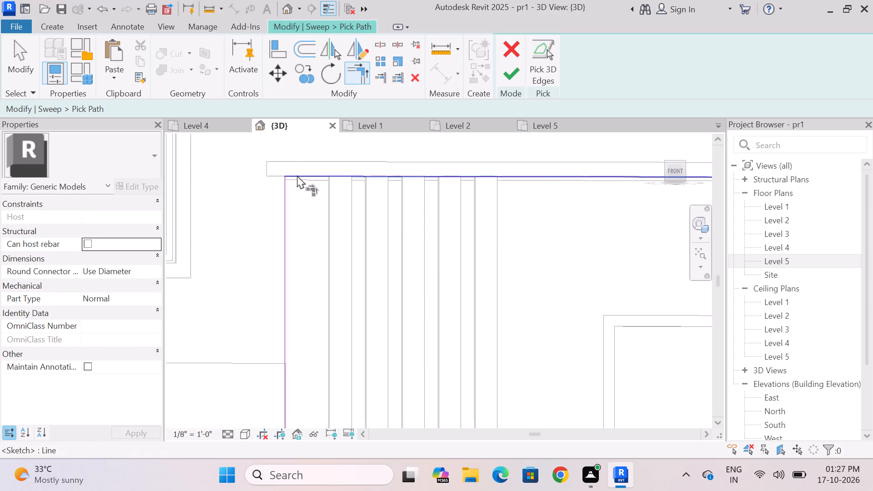
Shorten the vertical path line beside the upper fins to end at the bottom corner of the stair tower's top frame and finish the path.
scroll(307, 175, "down", 4)
key("Escape")
key("Escape")
left_click(292, 332)
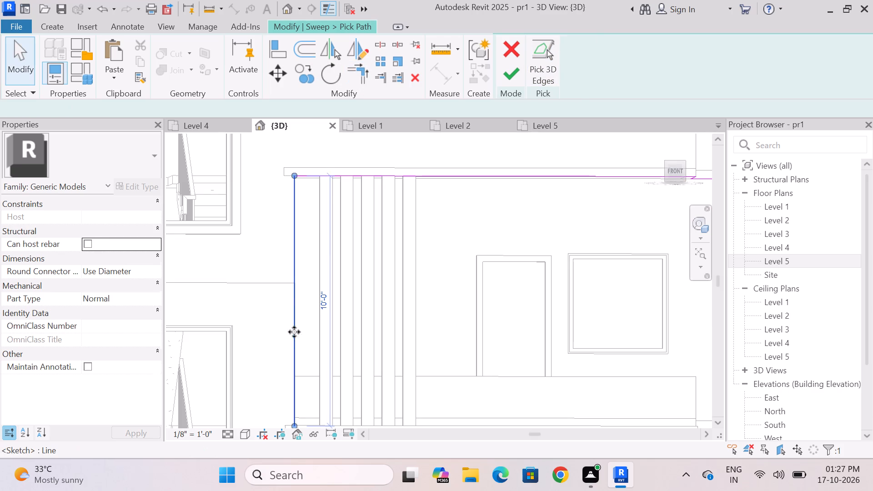
scroll(326, 296, "down", 5)
scroll(320, 342, "up", 3)
left_click_drag(303, 370, 307, 321)
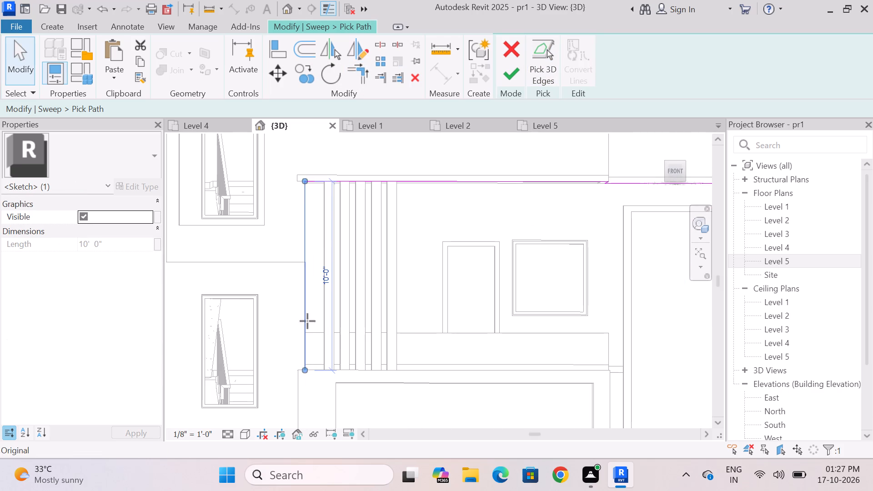
left_click_drag(307, 321, 308, 261)
key("Escape")
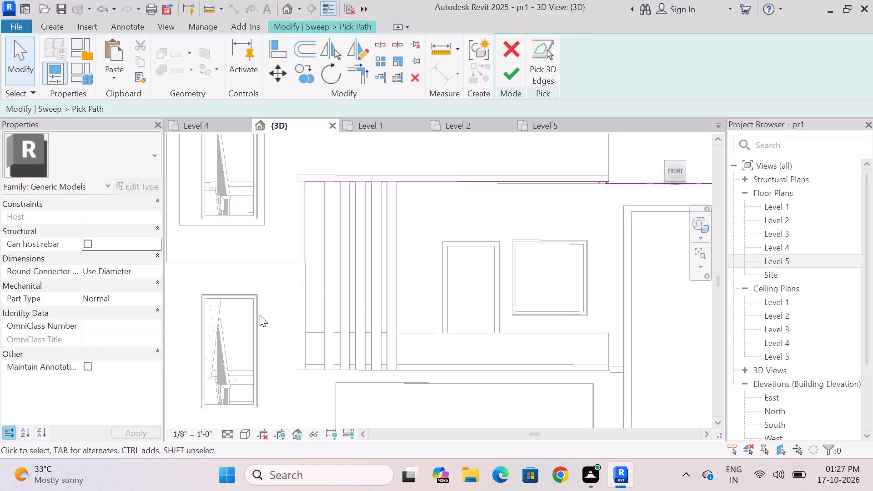
middle_click_drag(261, 315, 295, 337, "shift")
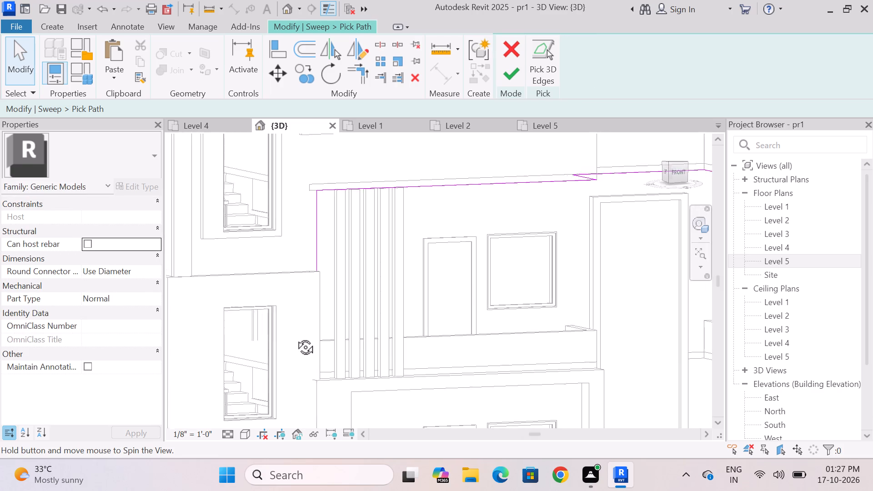
middle_click_drag(295, 337, 271, 341, "shift")
scroll(266, 315, "down", 10)
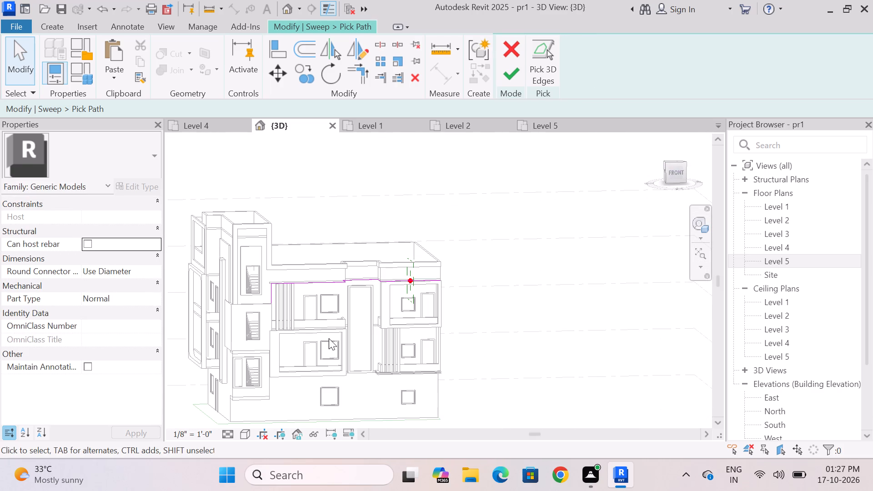
middle_click_drag(521, 299, 366, 291, "shift")
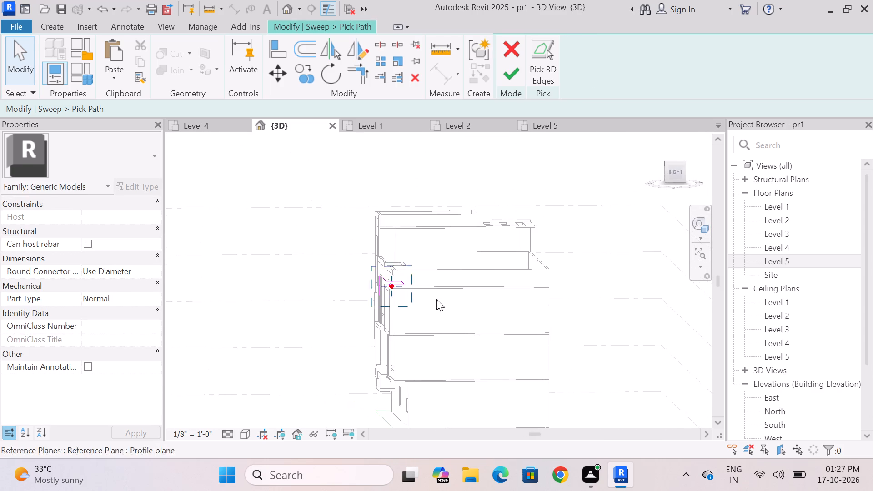
left_click(674, 170)
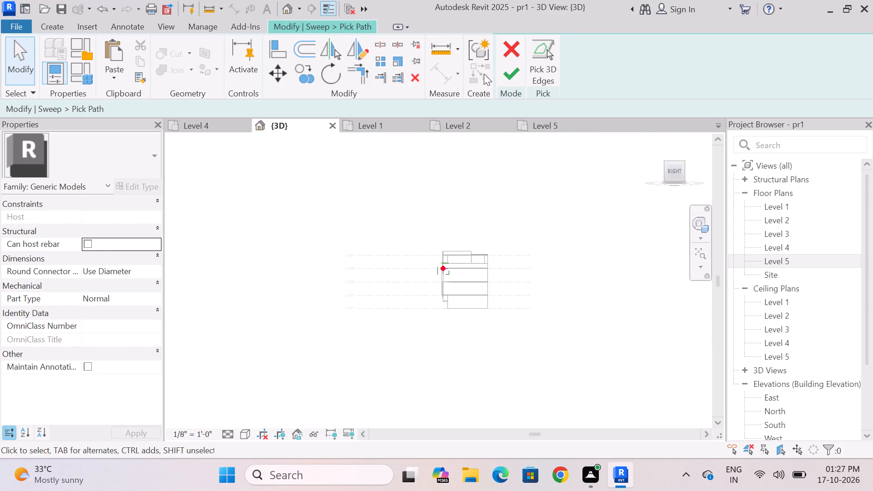
left_click(522, 70)
Sketch a closed rectangular profile 8" high and as wide as the roof band's thickness, starting at the path point, and finish the sweep.
left_click(741, 72)
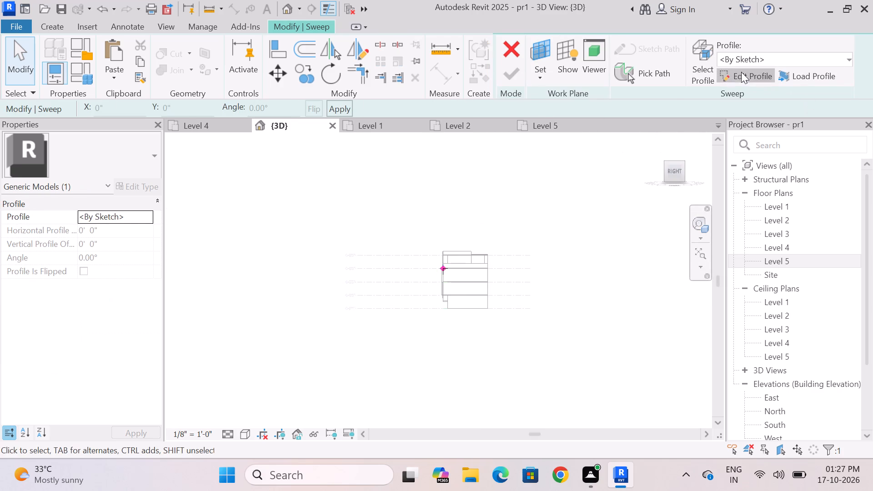
left_click(532, 43)
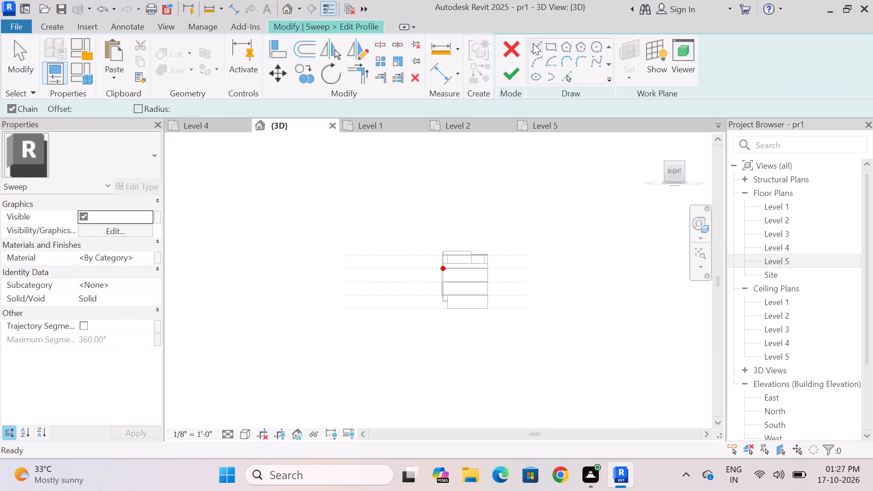
scroll(463, 268, "up", 20)
scroll(463, 268, "up", 2)
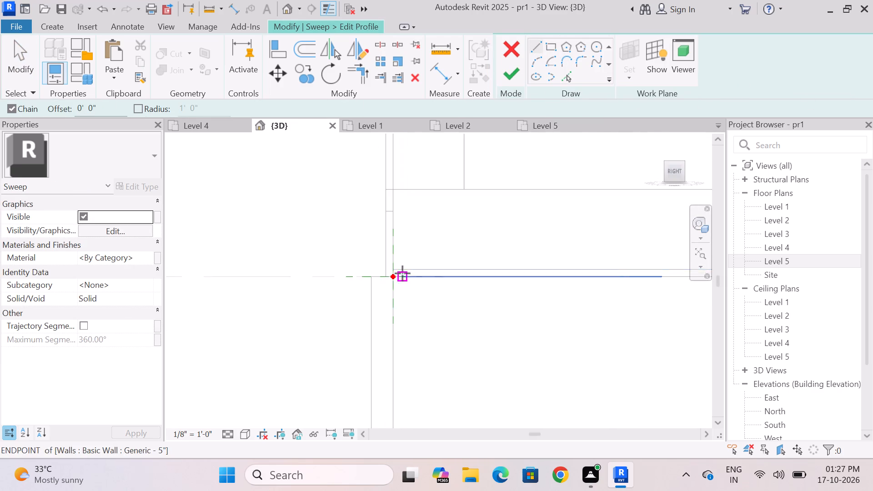
scroll(402, 273, "up", 11)
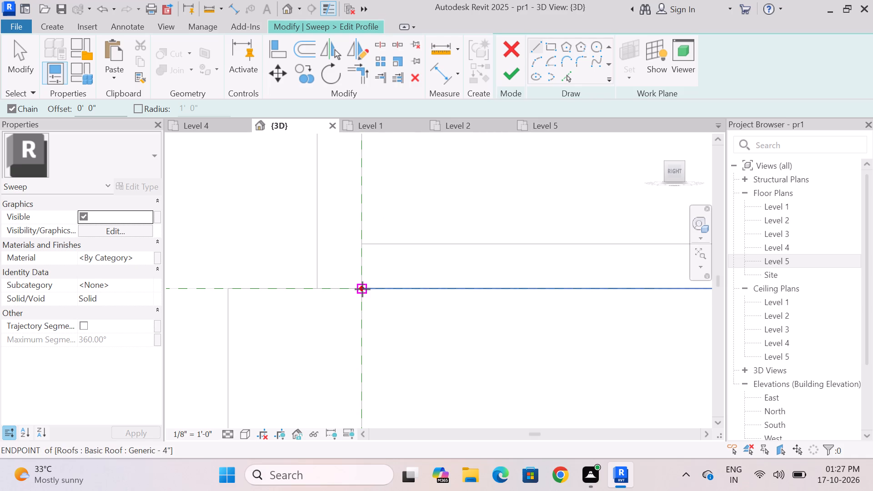
left_click(362, 289)
left_click(317, 288)
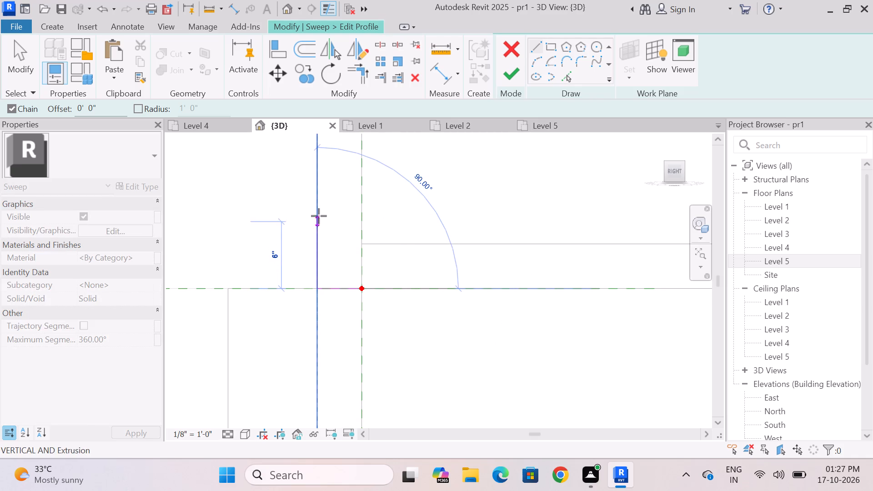
left_click(319, 202)
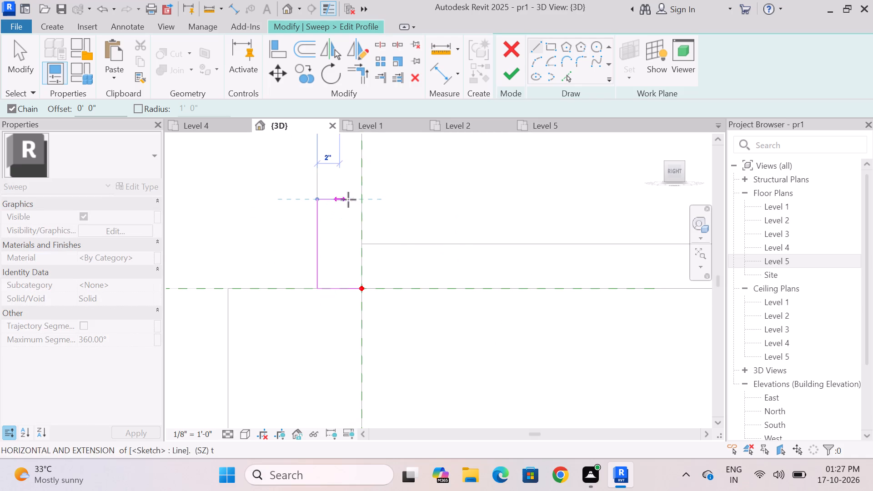
left_click(364, 198)
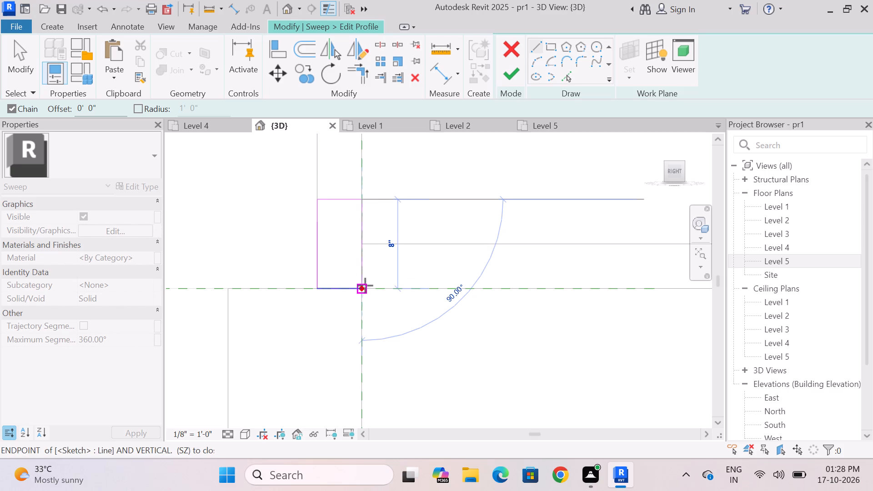
left_click(364, 291)
key("Escape")
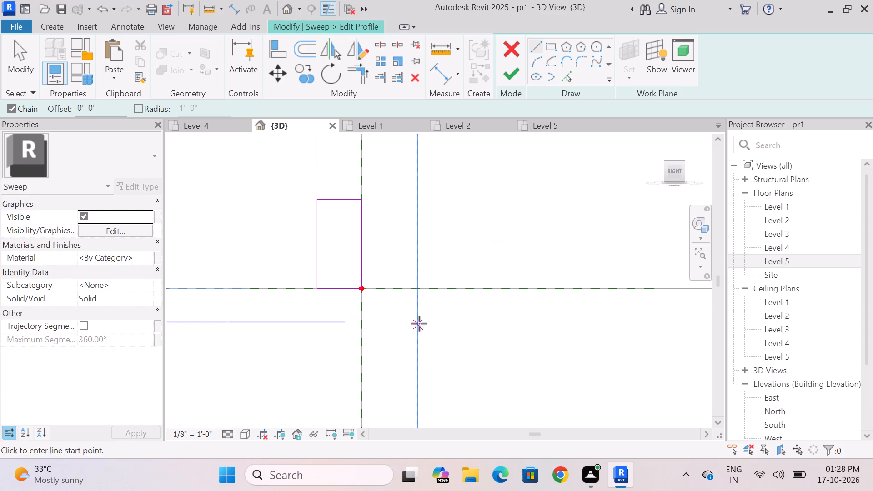
scroll(417, 325, "down", 7)
key("Escape")
left_click(517, 66)
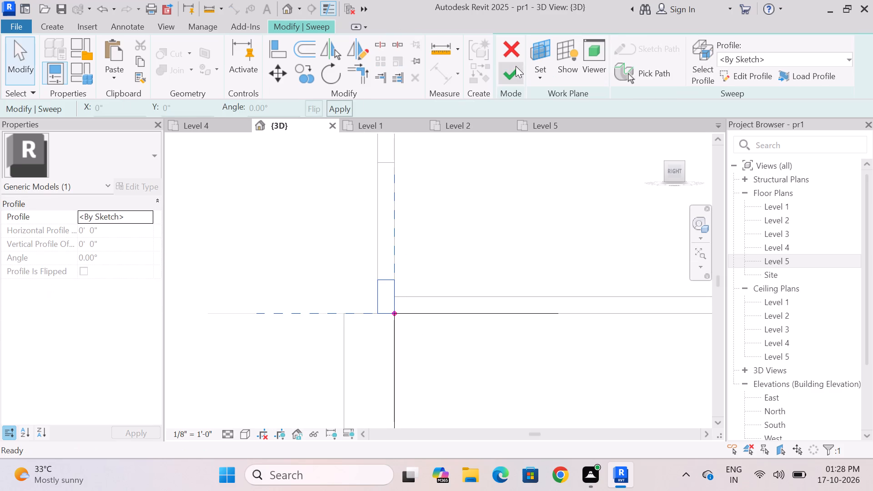
left_click(516, 66)
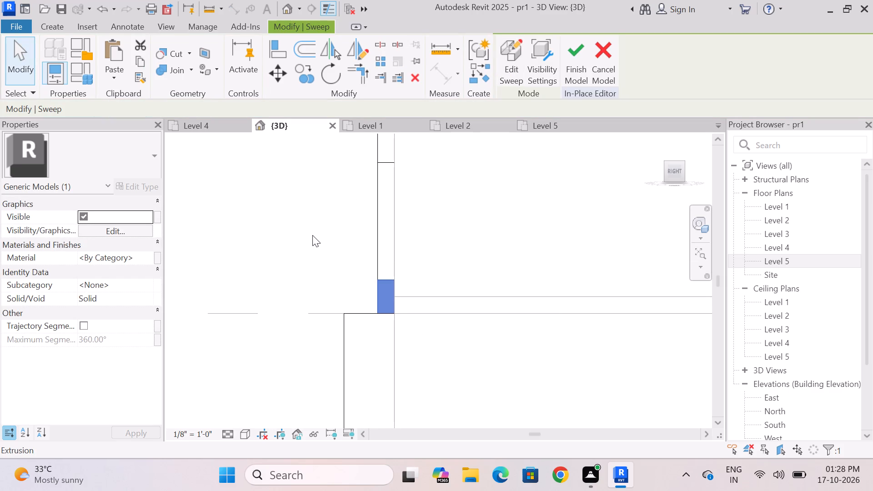
key("Escape")
Examine the new sweep trim and the whole facade from the front and left sides of the building.
middle_click_drag(313, 242, 420, 251, "shift")
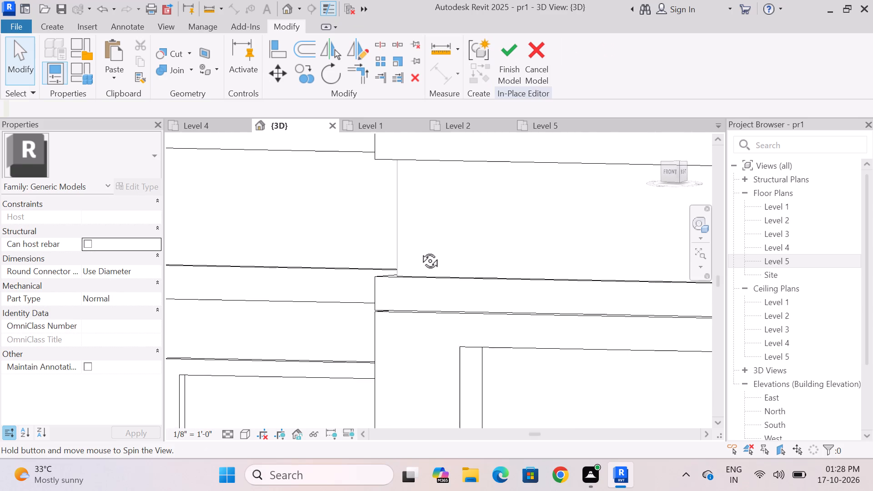
middle_click_drag(420, 251, 422, 252, "shift")
scroll(503, 249, "down", 9)
scroll(545, 247, "down", 3)
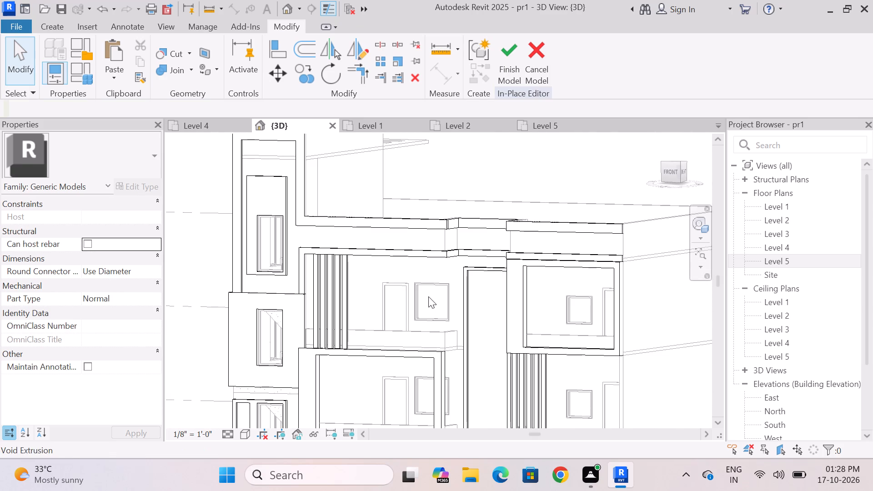
middle_click_drag(435, 298, 489, 295, "shift")
scroll(431, 283, "down", 3)
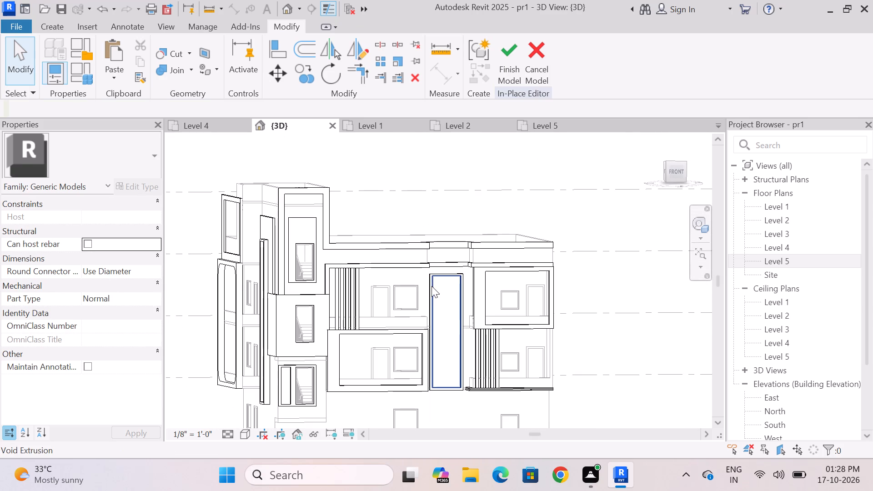
middle_click_drag(409, 317, 400, 313, "shift")
scroll(398, 309, "down", 2)
middle_click_drag(398, 309, 387, 314, "shift")
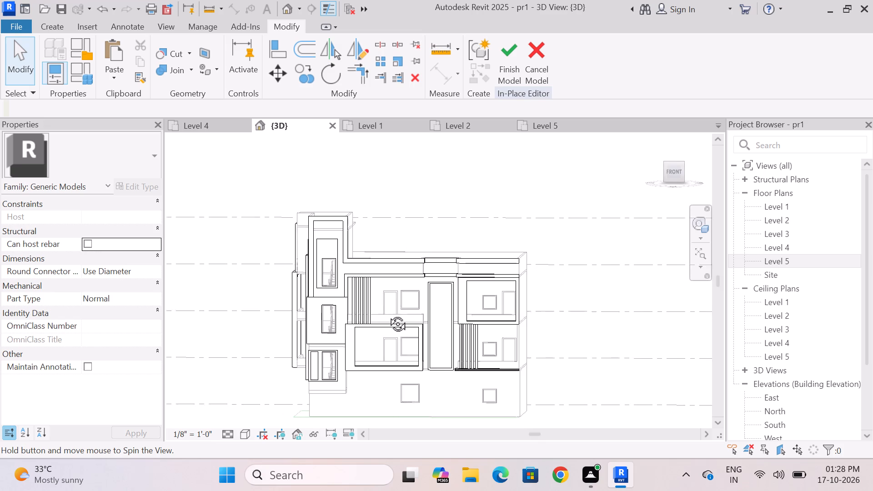
middle_click_drag(387, 314, 474, 313, "shift")
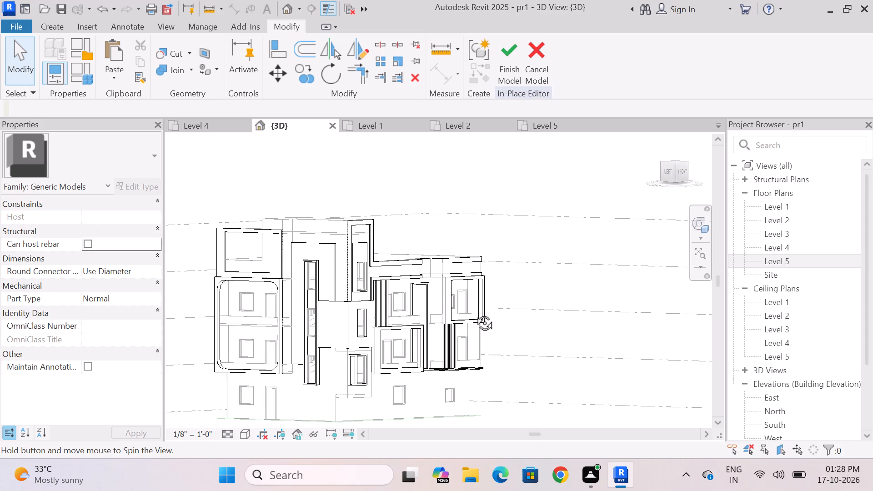
middle_click_drag(474, 313, 536, 302, "shift")
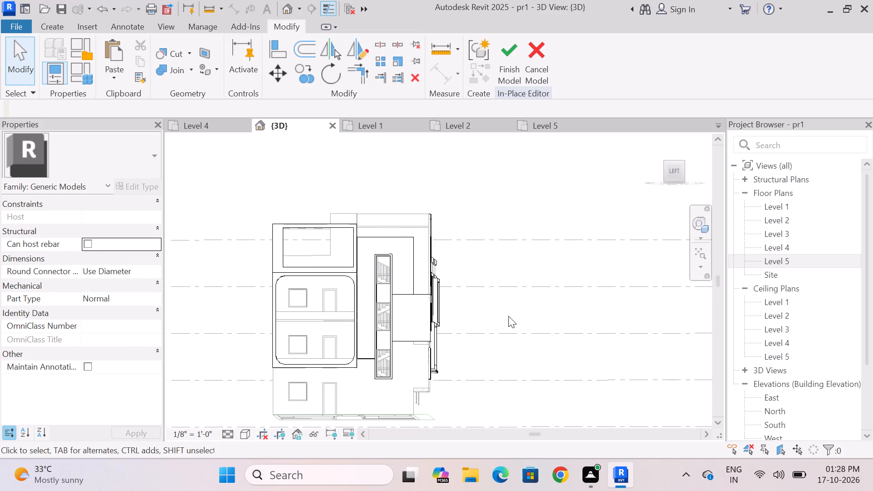
scroll(498, 312, "down", 3)
middle_click_drag(463, 368, 465, 396, "shift")
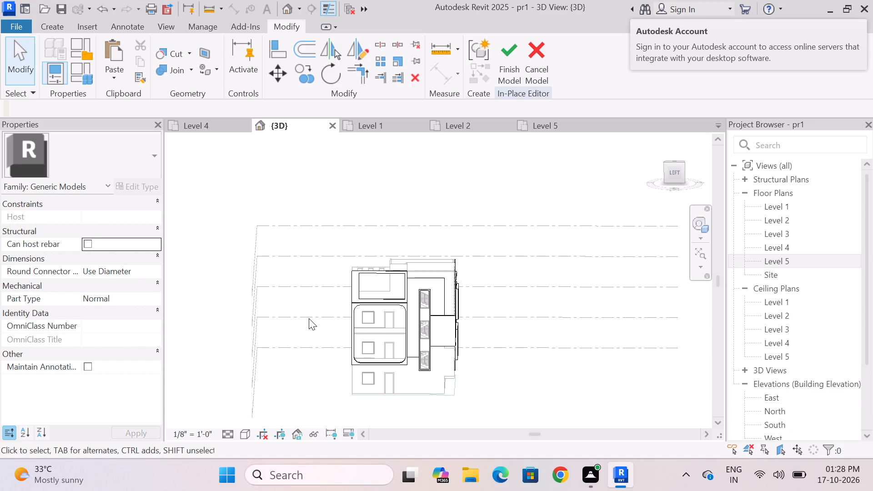
scroll(510, 230, "down", 3)
scroll(469, 300, "up", 5)
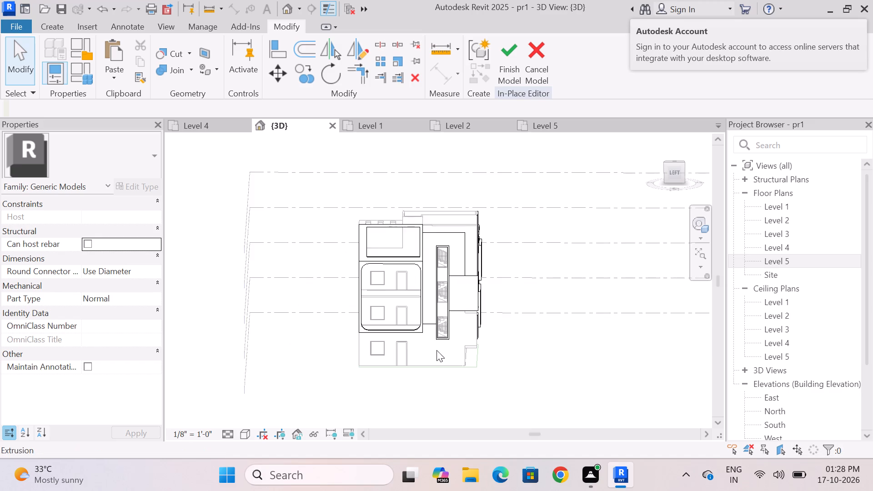
scroll(436, 350, "up", 2)
middle_click_drag(437, 311, 437, 311)
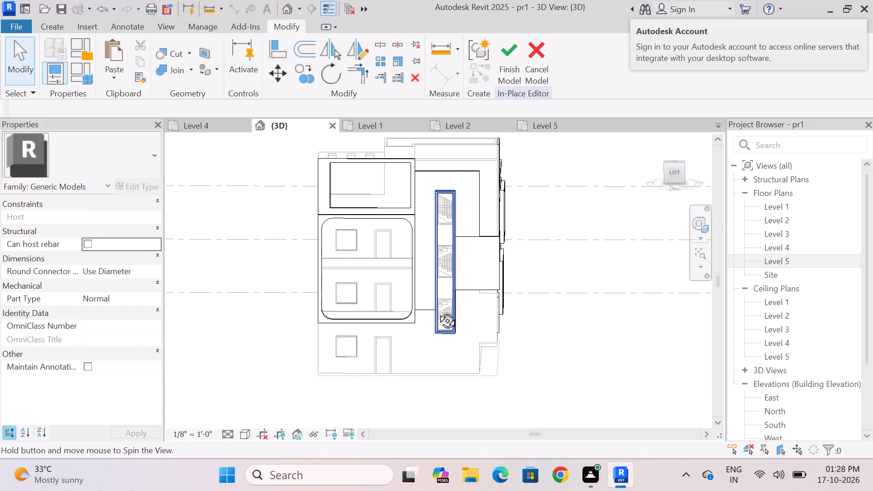
middle_click_drag(437, 311, 437, 295)
scroll(447, 261, "down", 4)
middle_click_drag(514, 302, 357, 294, "shift")
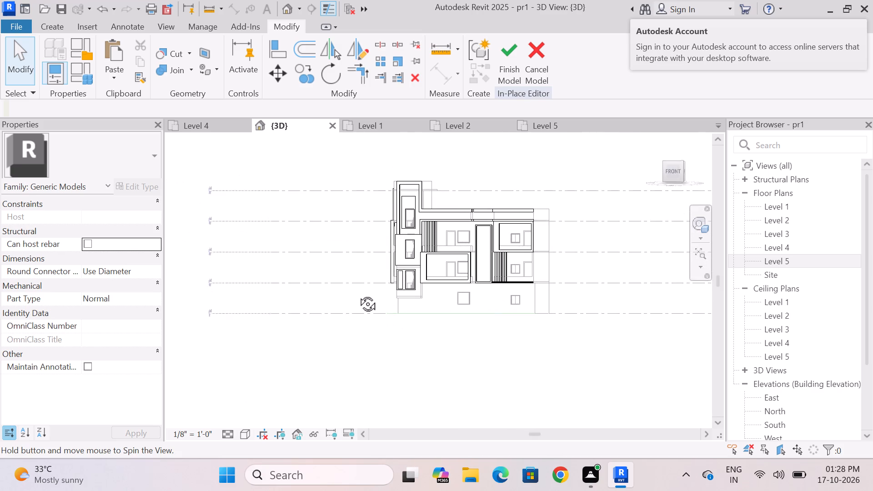
middle_click_drag(357, 294, 363, 296, "shift")
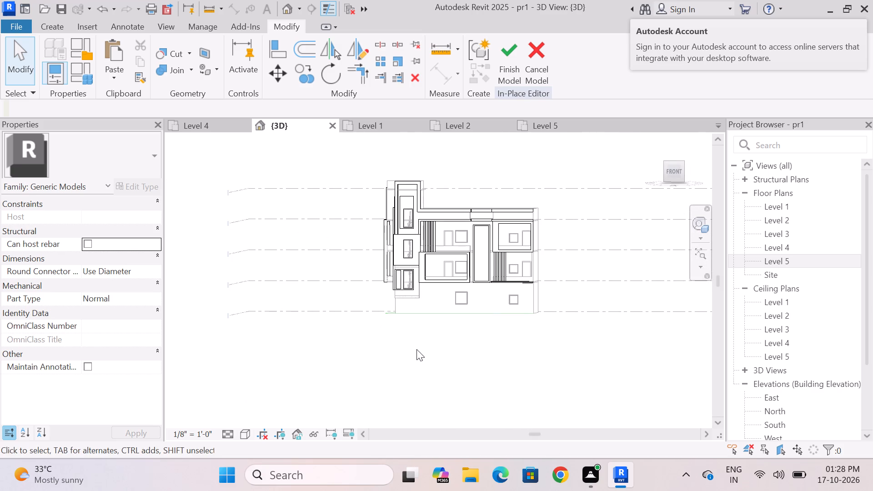
middle_click_drag(422, 338, 556, 331, "shift")
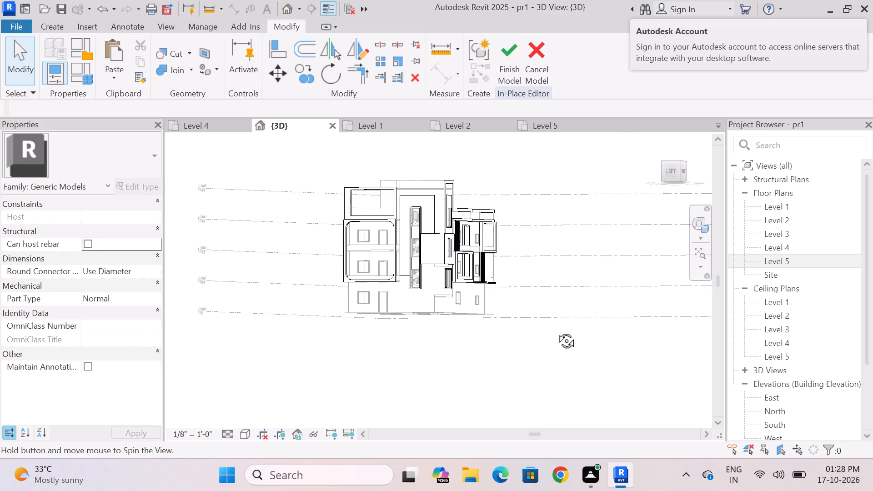
middle_click_drag(556, 331, 580, 336, "shift")
left_click(675, 168)
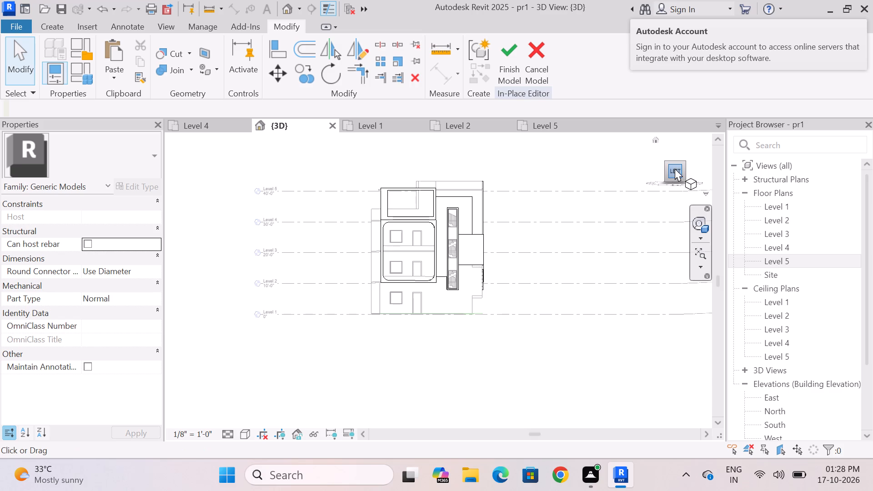
scroll(402, 293, "up", 7)
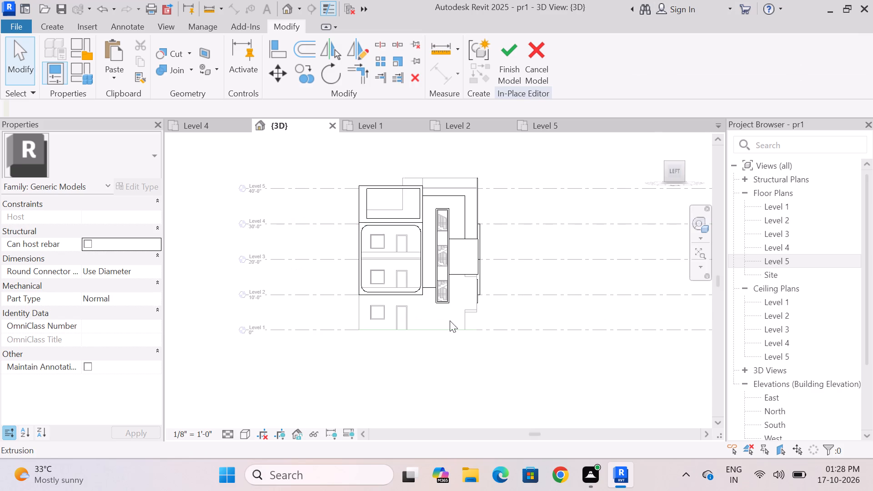
Finish the in-place model containing the facade features.
left_click(508, 73)
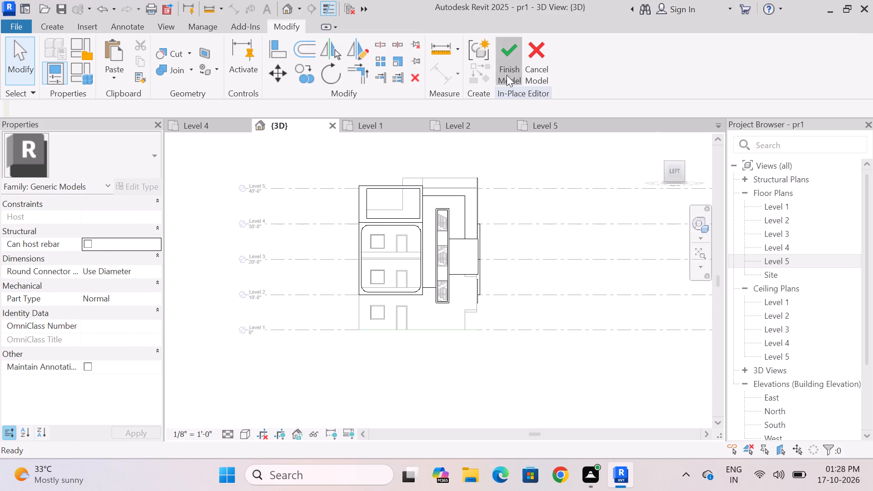
Examine the bottom edge of the rounded balcony frame on the building's left side.
scroll(409, 254, "up", 8)
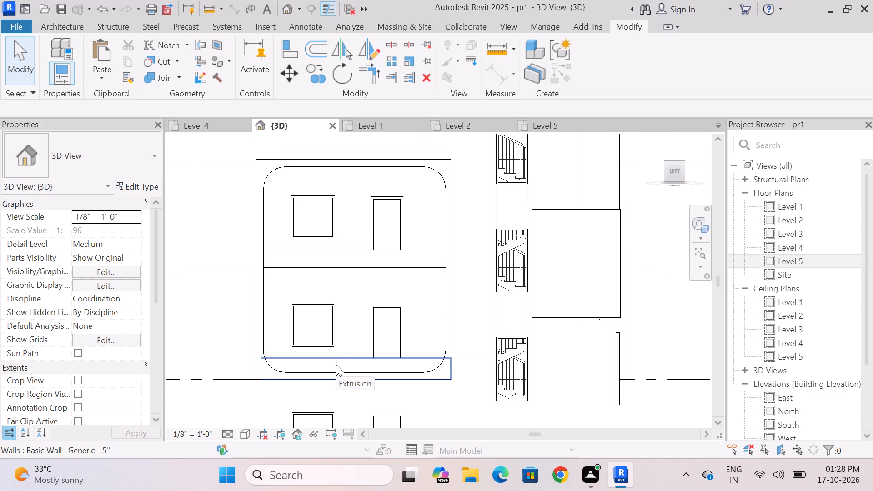
scroll(336, 365, "up", 1)
scroll(364, 274, "down", 4)
scroll(370, 329, "up", 5)
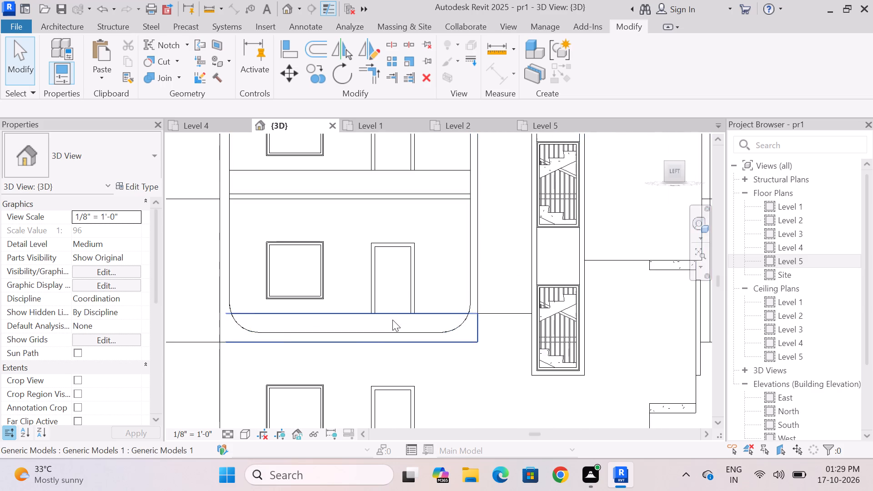
scroll(396, 317, "down", 2)
scroll(395, 321, "up", 3)
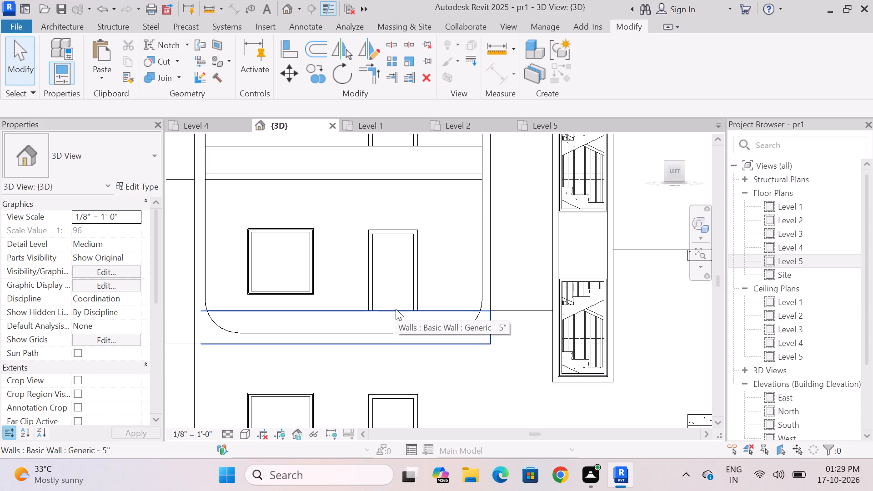
Edit the profile of the Level 2 balcony wall and sketch a 1'-6" square tab above its top edge, 1'-6" from the staircase-side end.
scroll(365, 316, "down", 7)
scroll(361, 293, "up", 4)
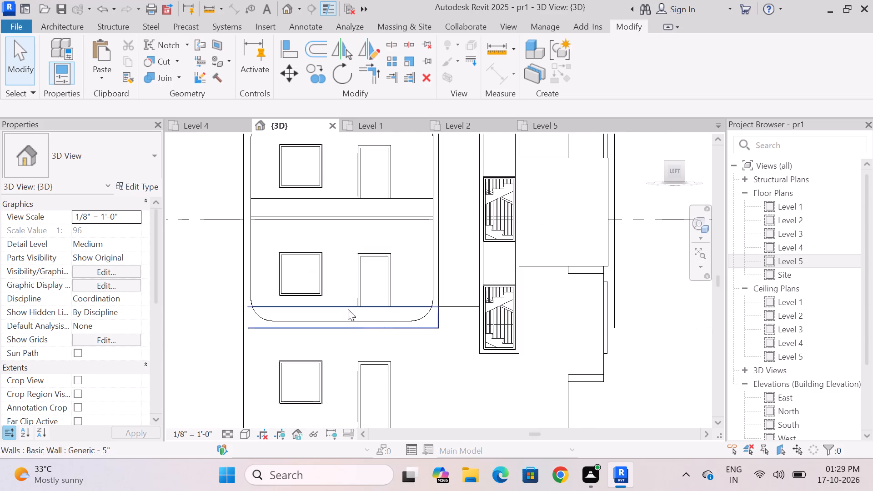
double_click(339, 314)
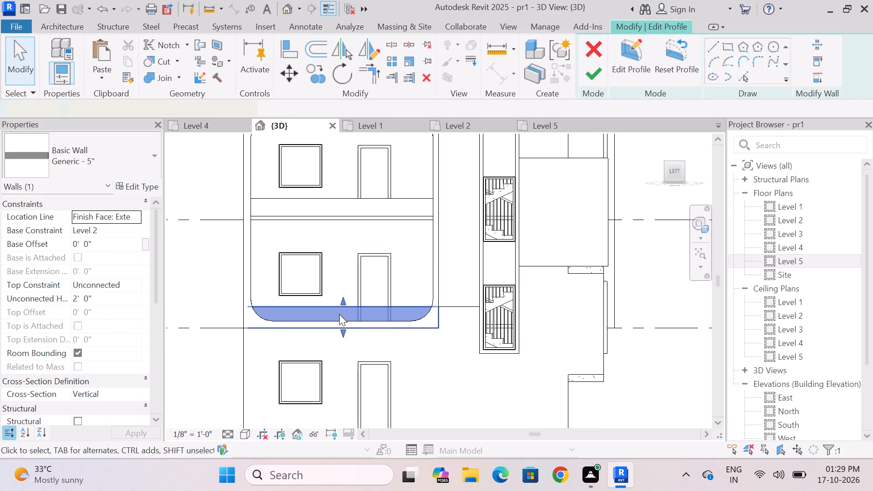
scroll(339, 314, "up", 2)
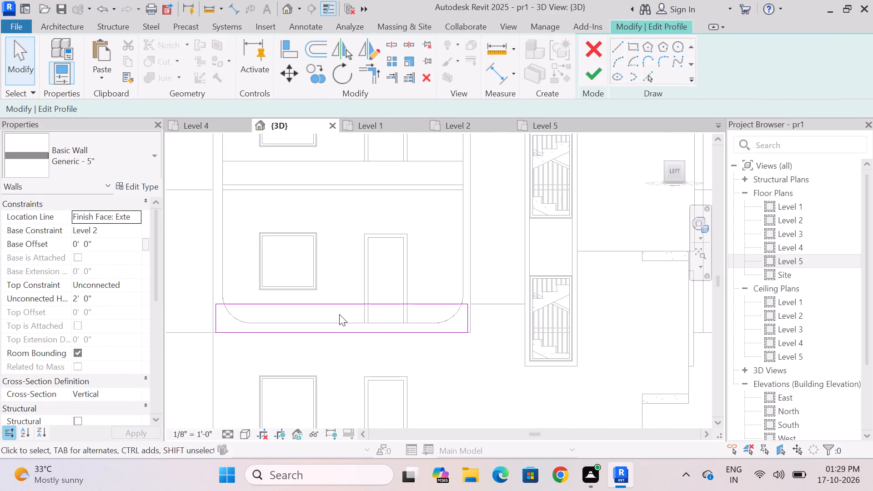
left_click(619, 47)
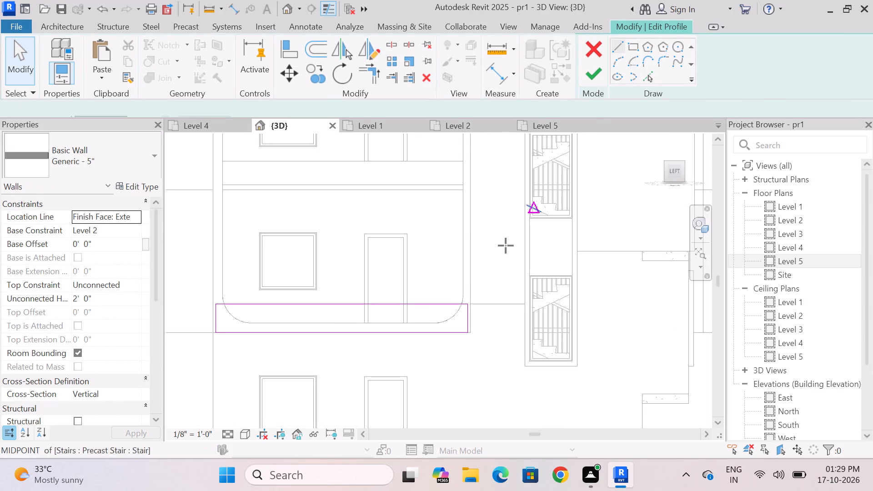
left_click(426, 306)
scroll(429, 289, "up", 3)
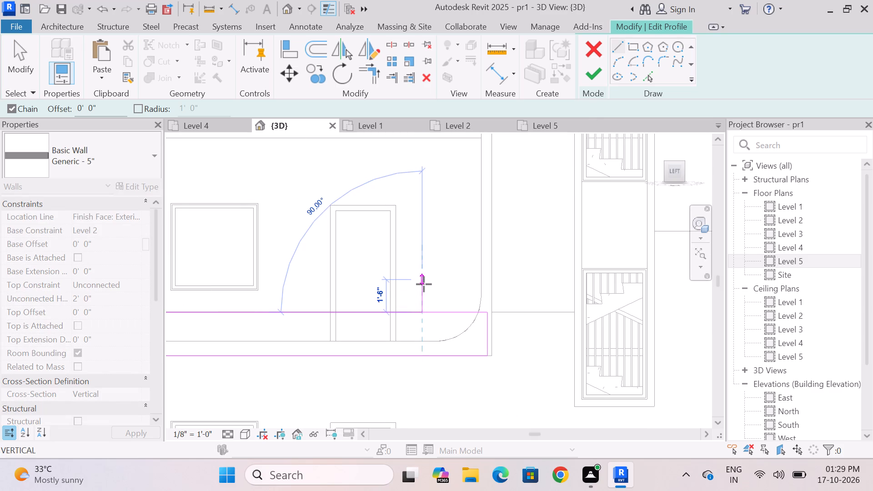
left_click(424, 284)
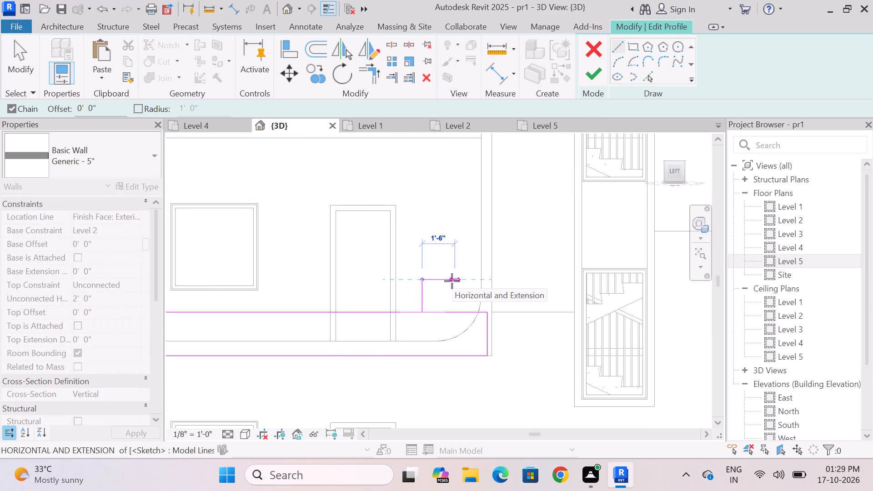
left_click(452, 281)
left_click(452, 312)
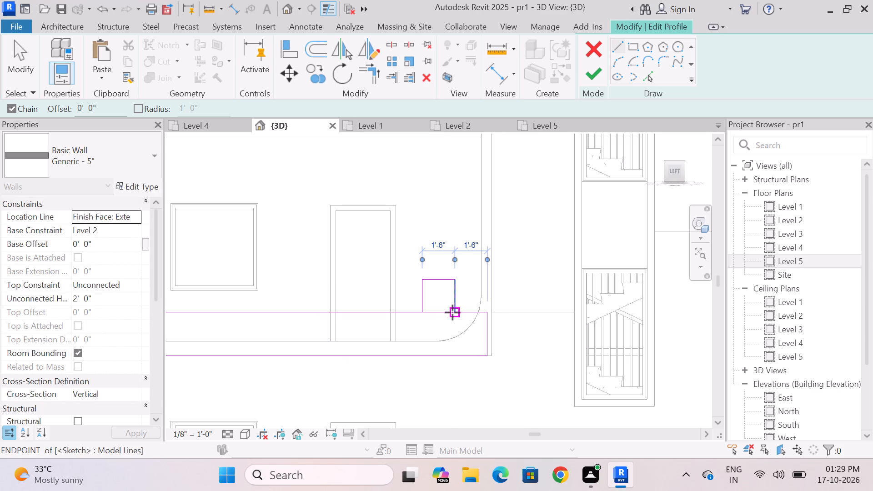
key("Escape")
scroll(476, 257, "down", 3)
scroll(281, 301, "up", 2)
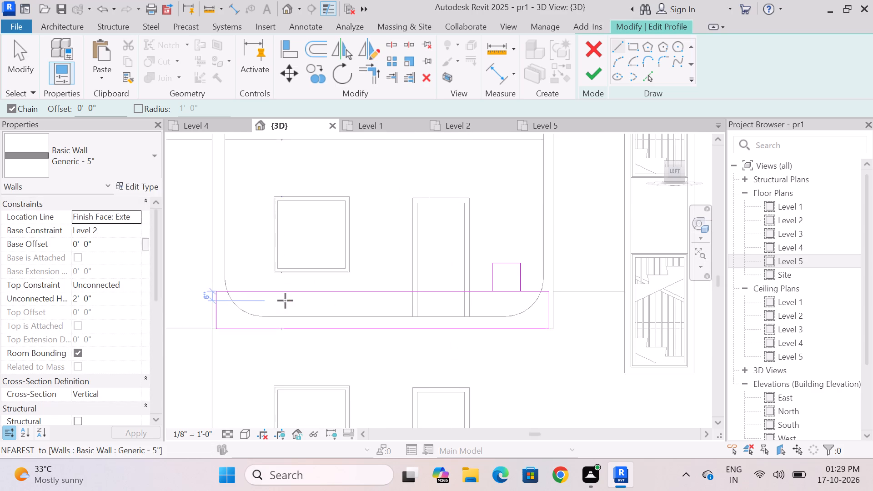
scroll(260, 297, "up", 3)
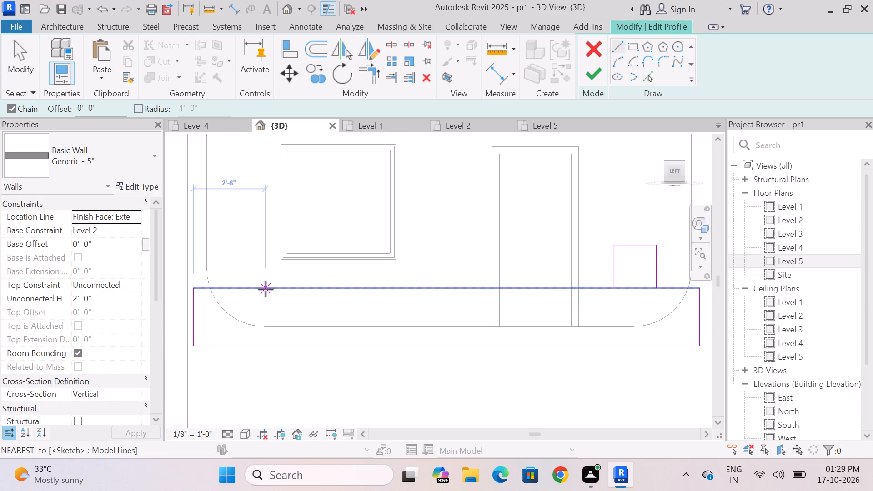
scroll(266, 289, "down", 3)
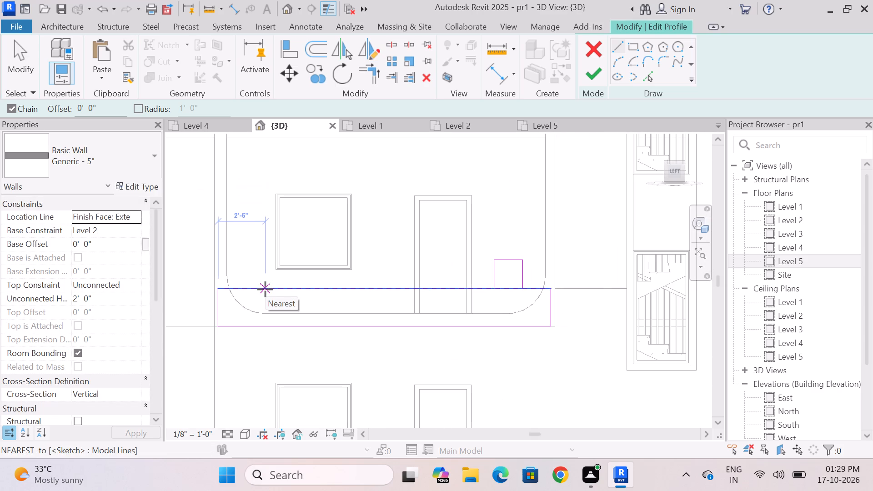
key("Escape")
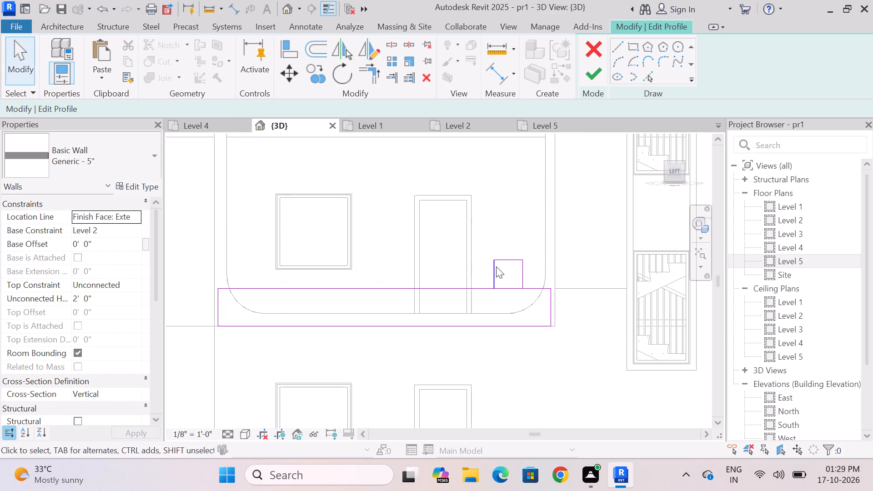
Mirror a copy of the tab's three lines to the wall's other end about a vertical axis at the middle of the top edge.
left_click_drag(530, 271, 462, 251)
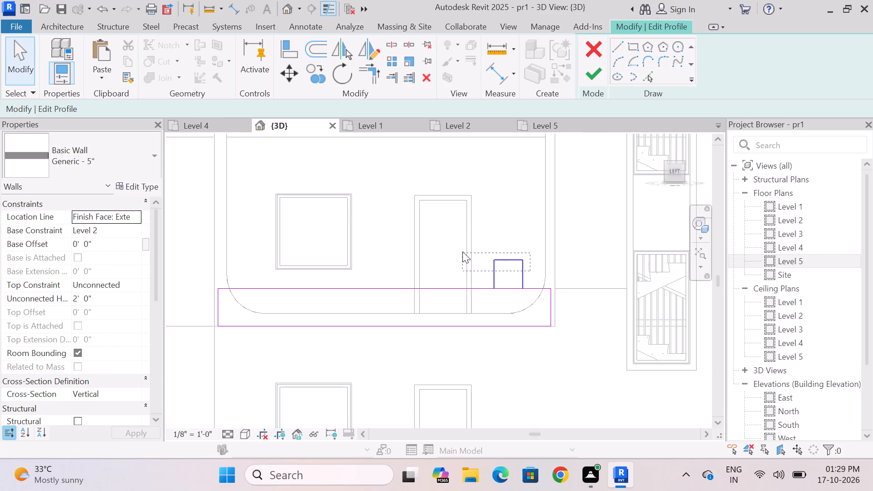
left_click_drag(462, 251, 462, 252)
left_click(366, 49)
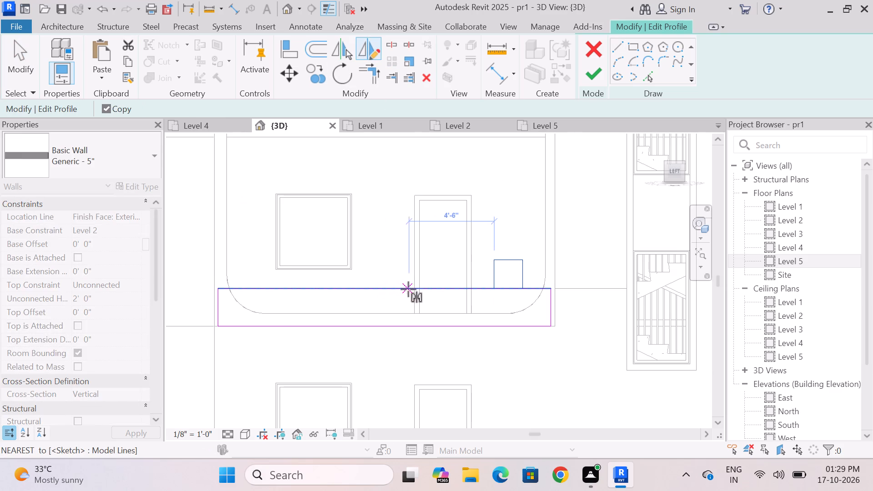
left_click(385, 289)
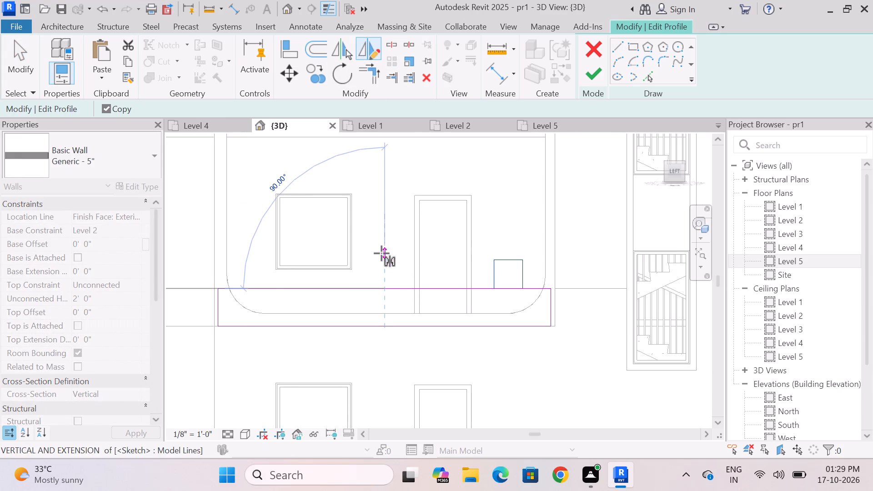
left_click(381, 253)
key("Escape")
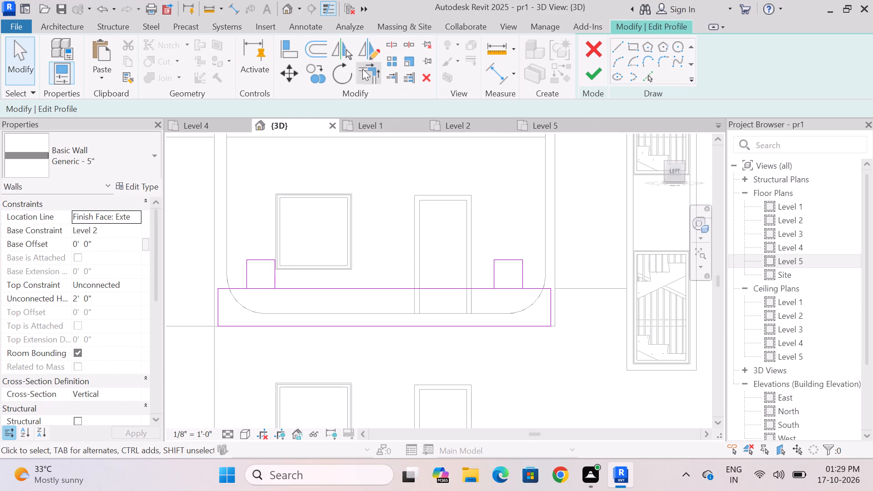
Split the profile's top edge beneath each of the two tabs and near the middle of the wall.
left_click(392, 45)
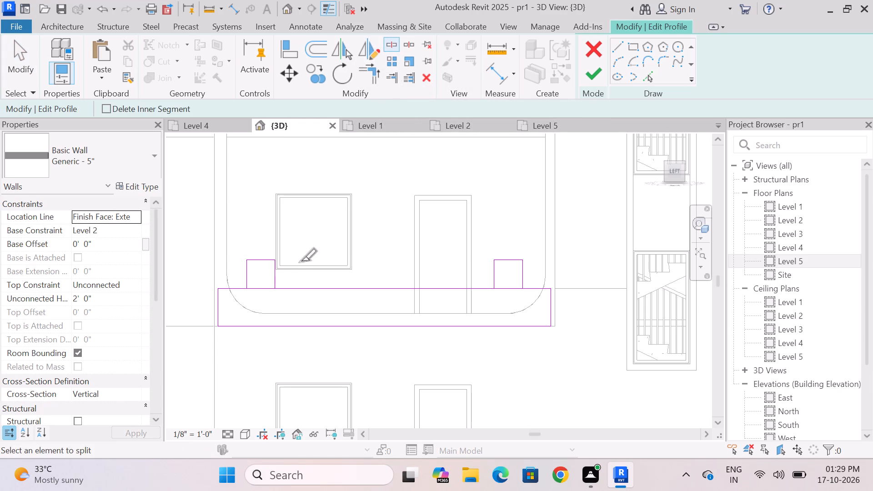
scroll(277, 288, "up", 6)
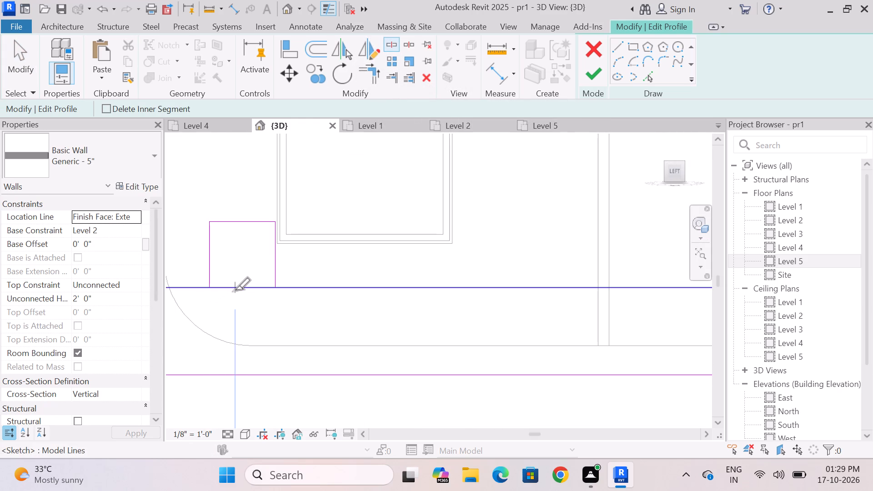
left_click(235, 289)
scroll(257, 316, "down", 5)
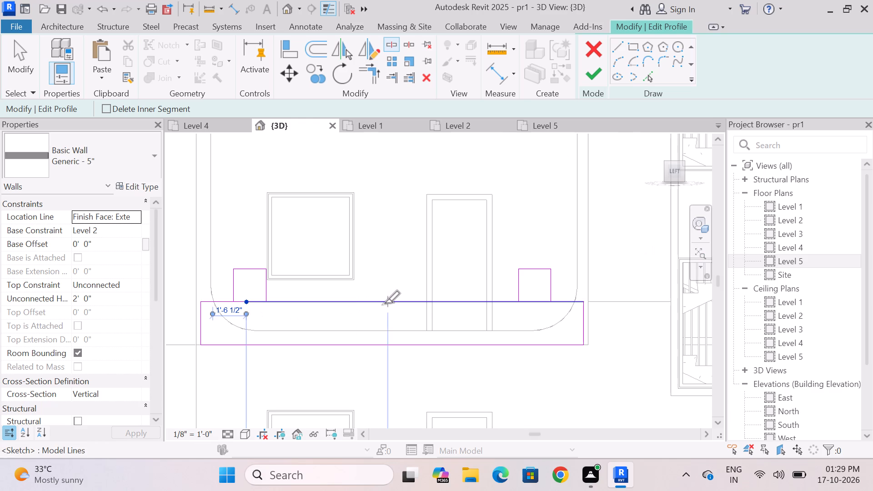
left_click(384, 303)
left_click(532, 302)
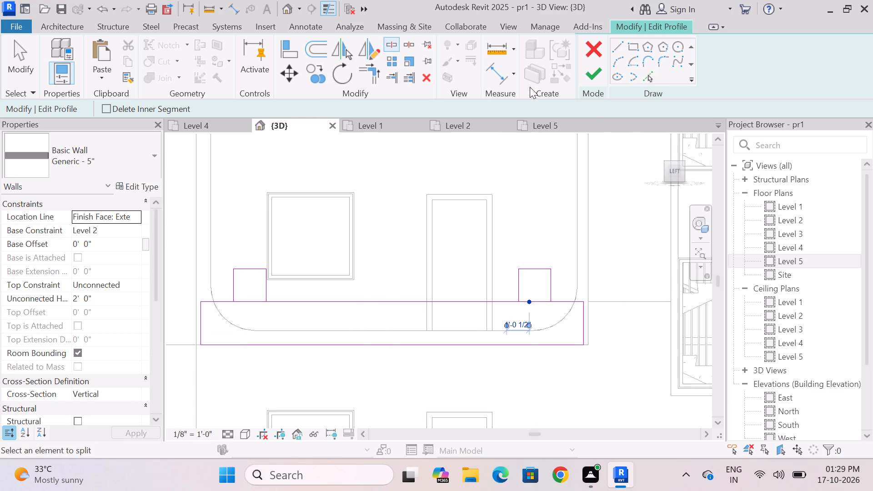
Trim the top edge to both sides of the tab farther from the staircase, opening the tab's base into the profile.
left_click(375, 73)
scroll(199, 314, "up", 5)
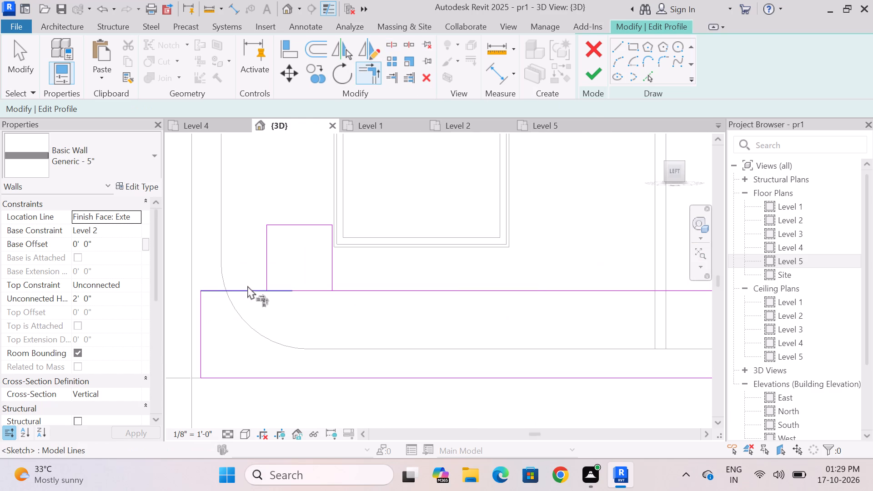
left_click(247, 286)
left_click(266, 271)
left_click(372, 288)
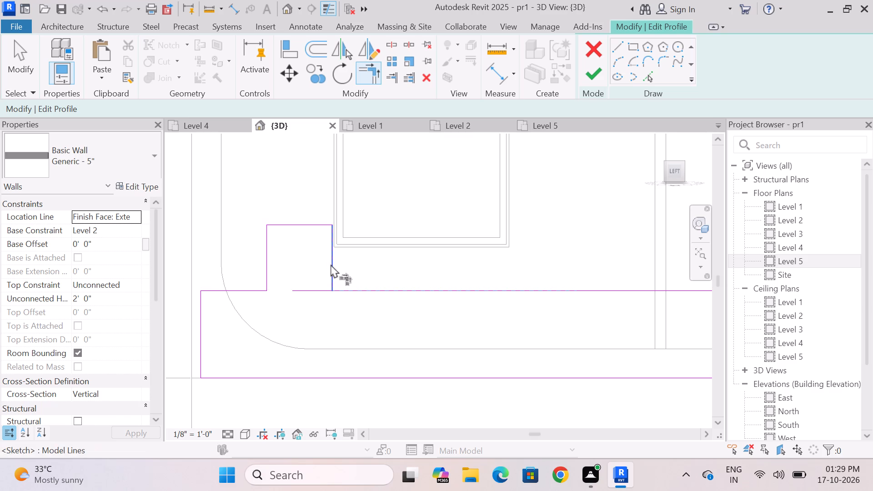
left_click(327, 262)
Trim the top edge to both sides of the staircase-side tab, making the profile one closed loop.
scroll(242, 242, "down", 3)
scroll(385, 273, "down", 5)
scroll(505, 258, "up", 7)
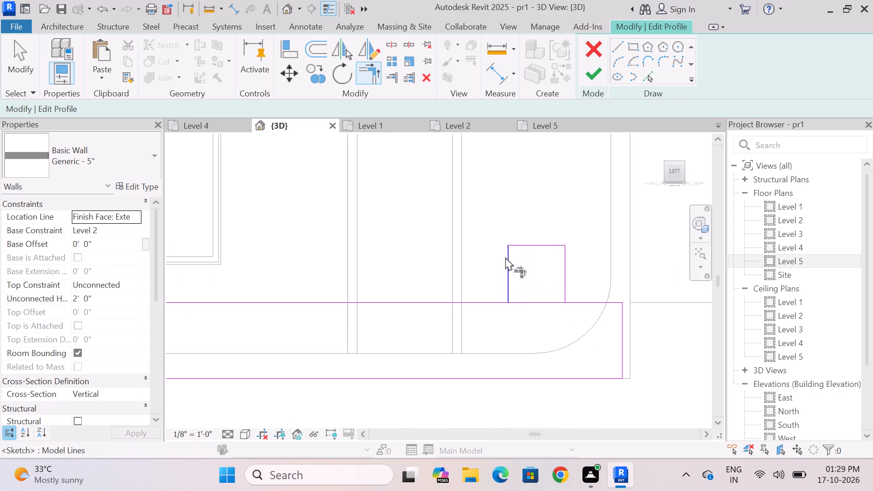
left_click(494, 301)
left_click(510, 281)
left_click(584, 301)
left_click(565, 275)
Finish the balcony wall's profile edit with its two raised tabs and clear the selection.
scroll(426, 256, "down", 6)
scroll(355, 281, "up", 2)
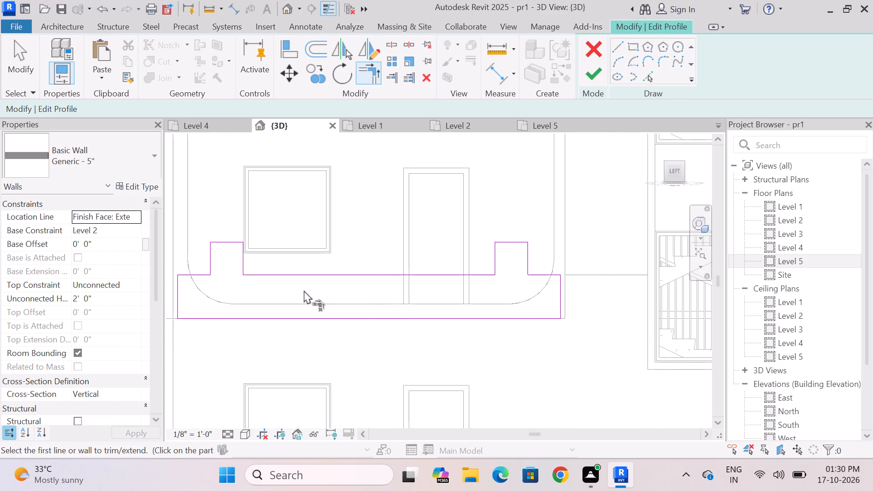
scroll(303, 290, "down", 4)
scroll(332, 233, "down", 2)
scroll(333, 234, "up", 3)
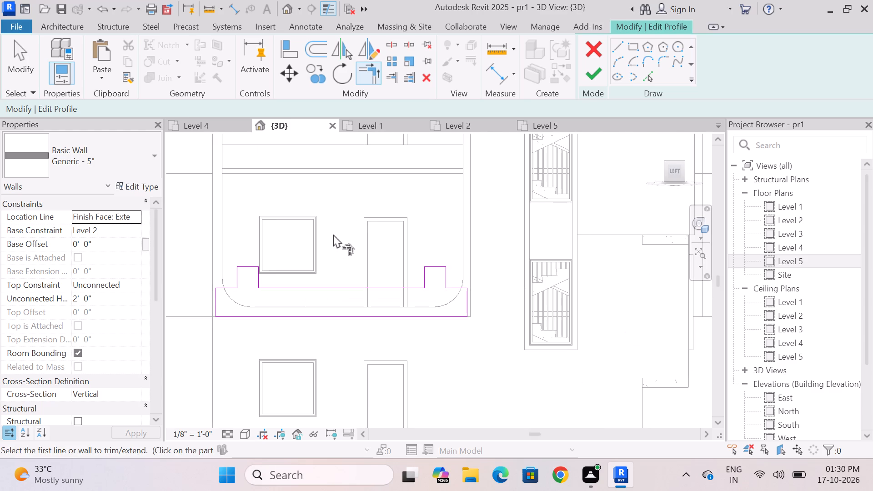
scroll(333, 234, "up", 1)
key("Escape")
scroll(333, 235, "down", 3)
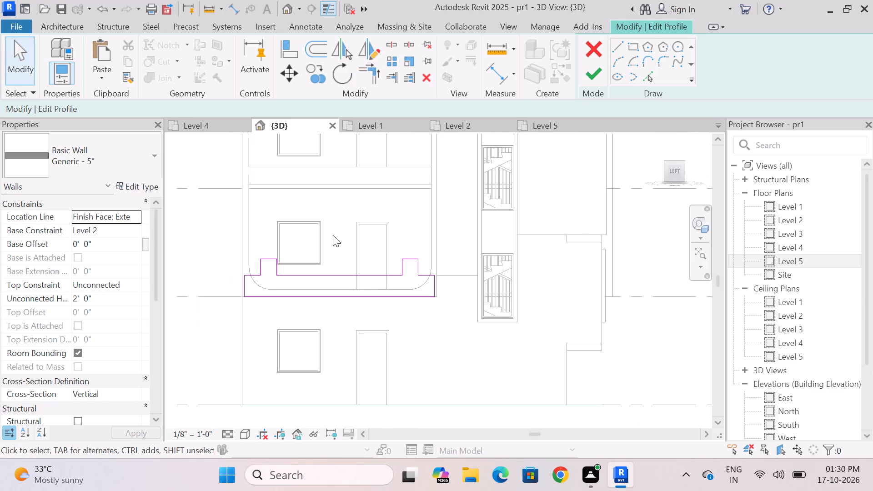
scroll(336, 235, "up", 2)
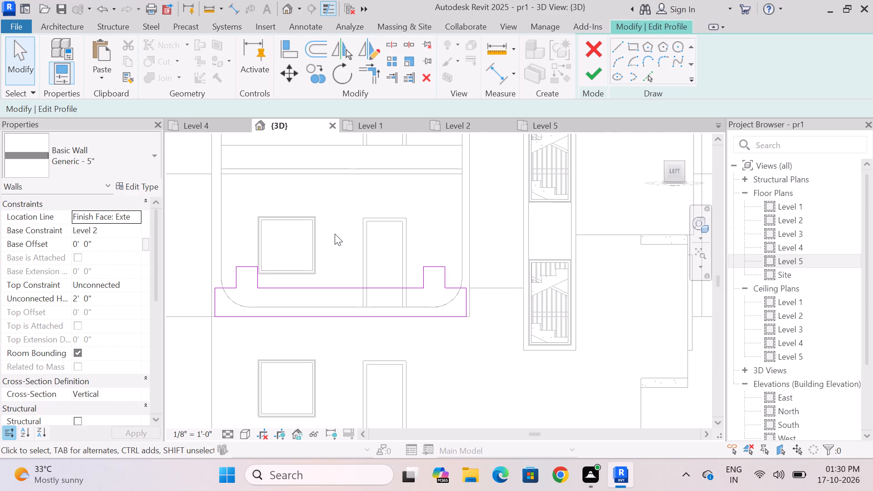
left_click(598, 66)
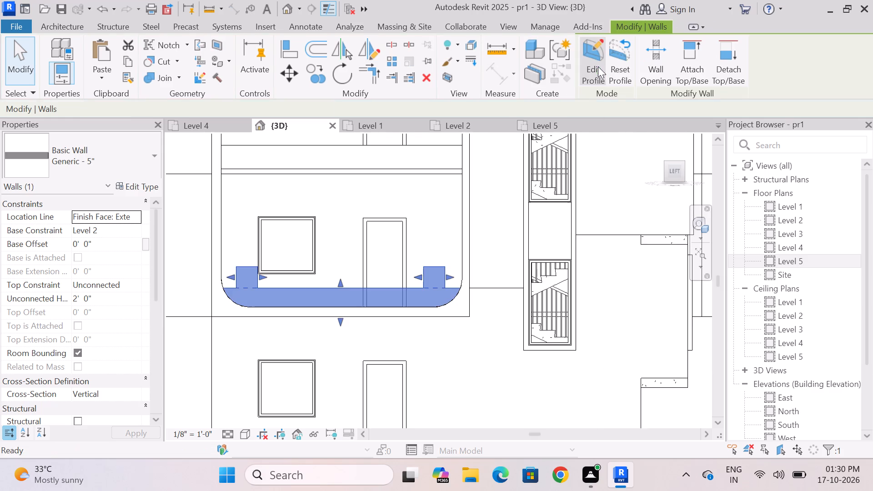
key("Escape")
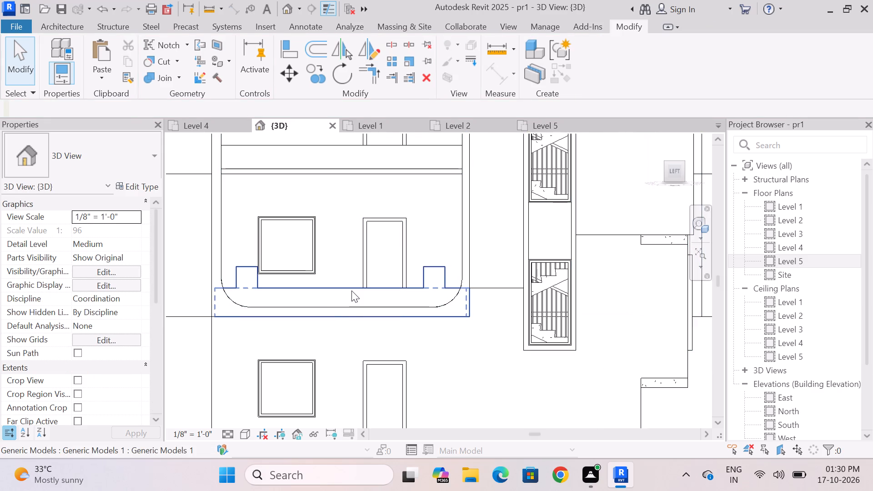
Examine the reshaped balcony wall and the rounded balcony frame from the building's left side and slightly from above.
scroll(325, 300, "down", 4)
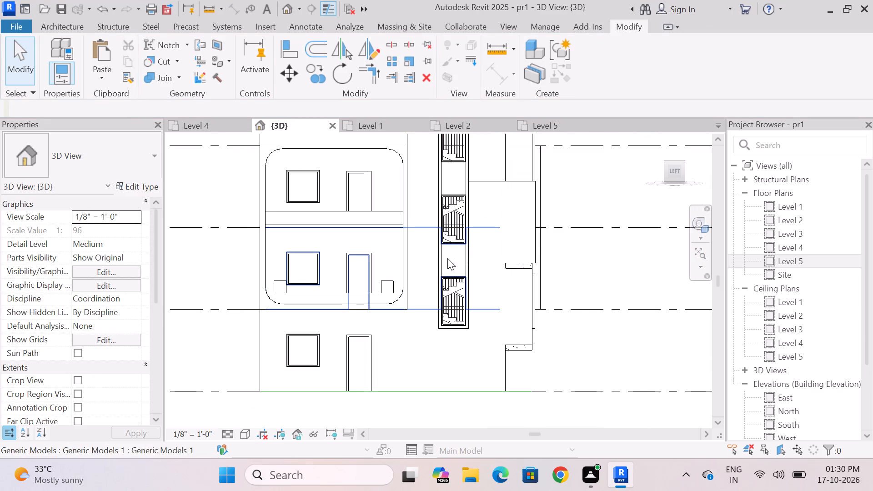
middle_click_drag(446, 258, 446, 272, "shift")
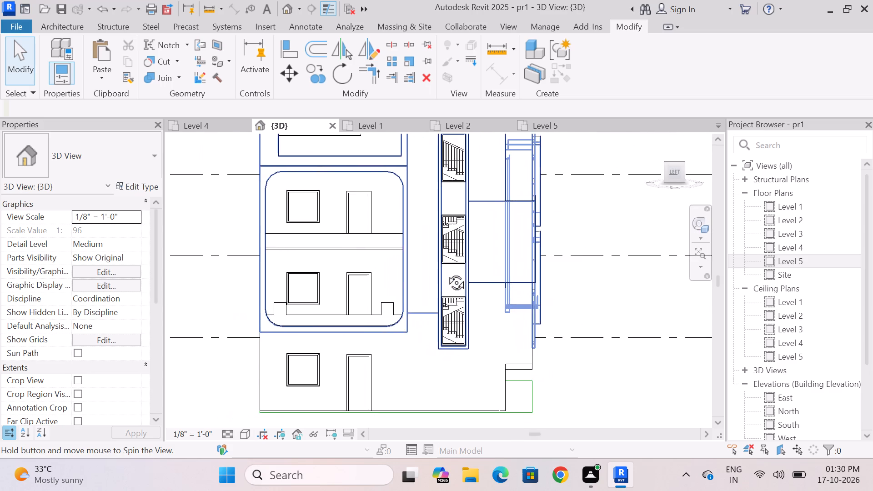
middle_click_drag(446, 272, 445, 268, "shift")
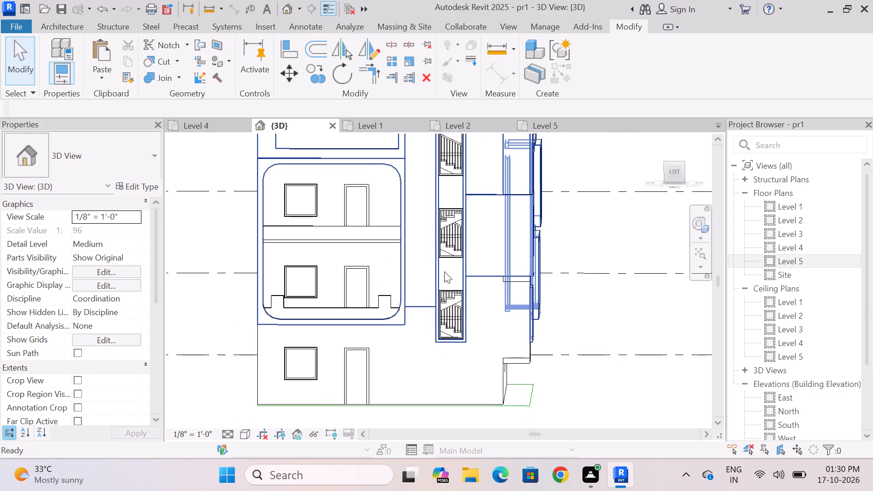
scroll(328, 328, "up", 4)
middle_click_drag(341, 286, 346, 333, "shift")
scroll(336, 294, "down", 4)
middle_click_drag(363, 326, 358, 363)
scroll(357, 302, "down", 4)
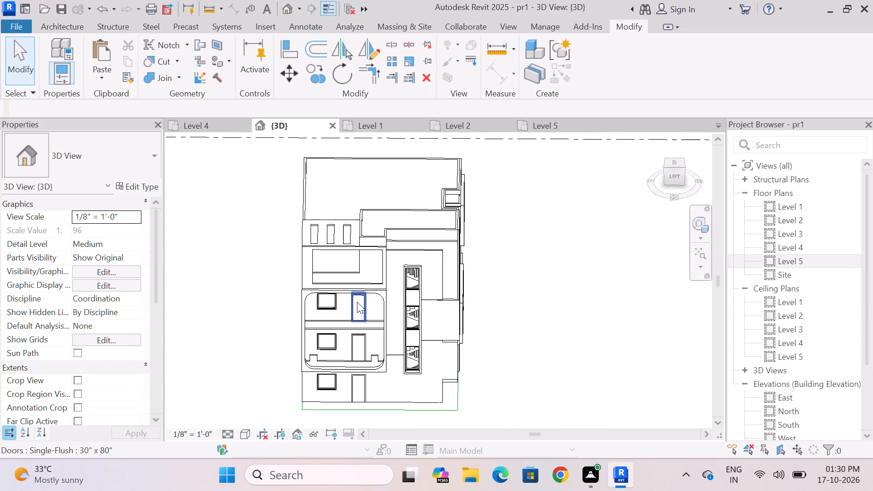
scroll(357, 302, "down", 4)
scroll(351, 348, "up", 13)
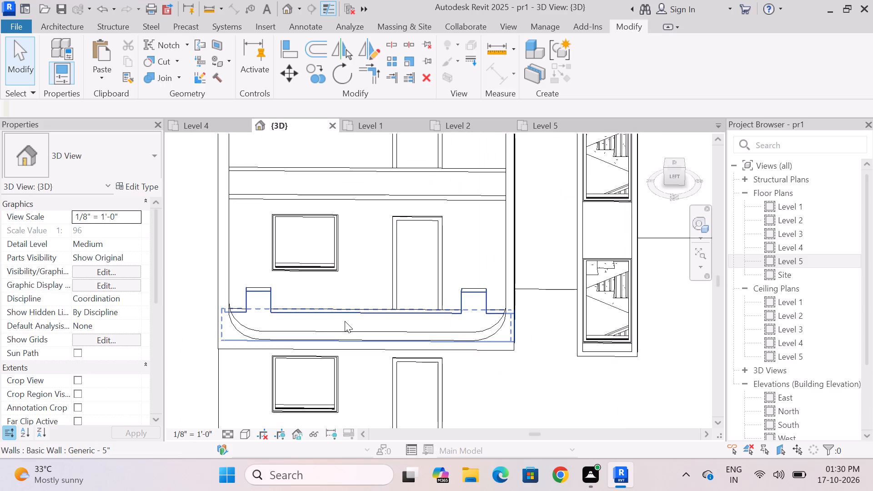
middle_click_drag(371, 285, 367, 305)
scroll(380, 264, "down", 3)
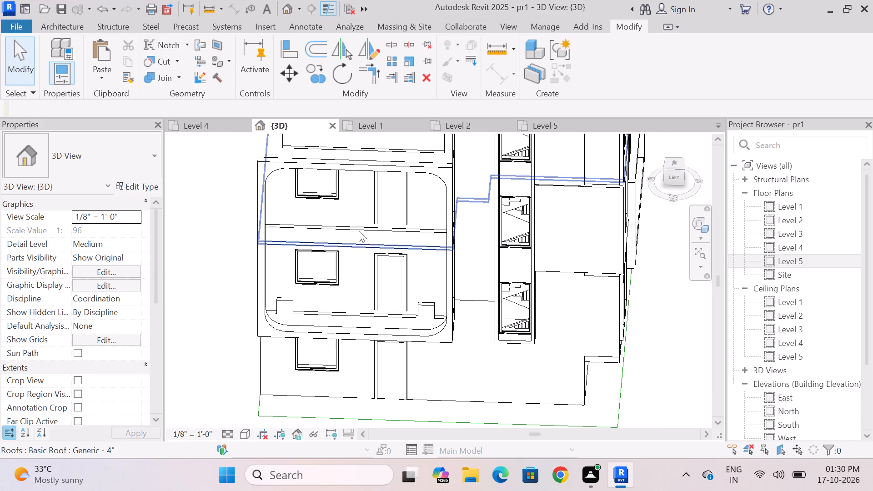
Edit the facade's in-place generic model and start a 4" deep extrusion on the top face of the tab farther from the staircase.
left_click(530, 237)
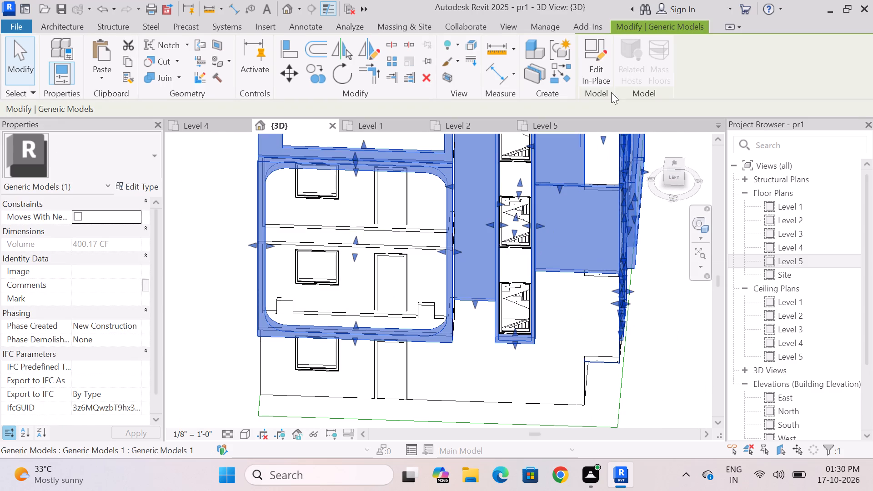
left_click(595, 65)
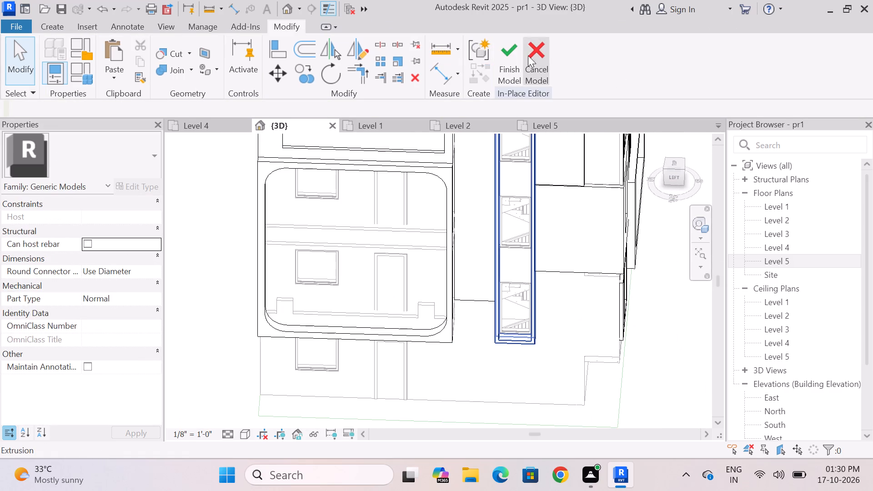
left_click(55, 24)
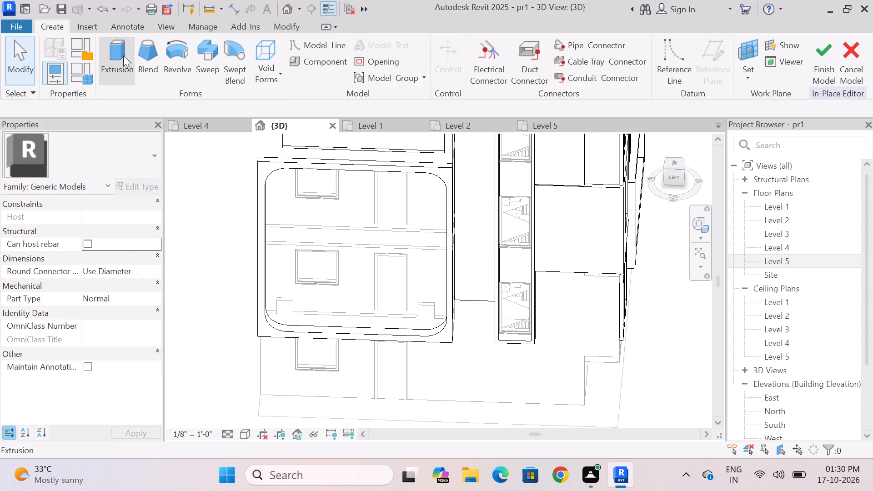
left_click(122, 55)
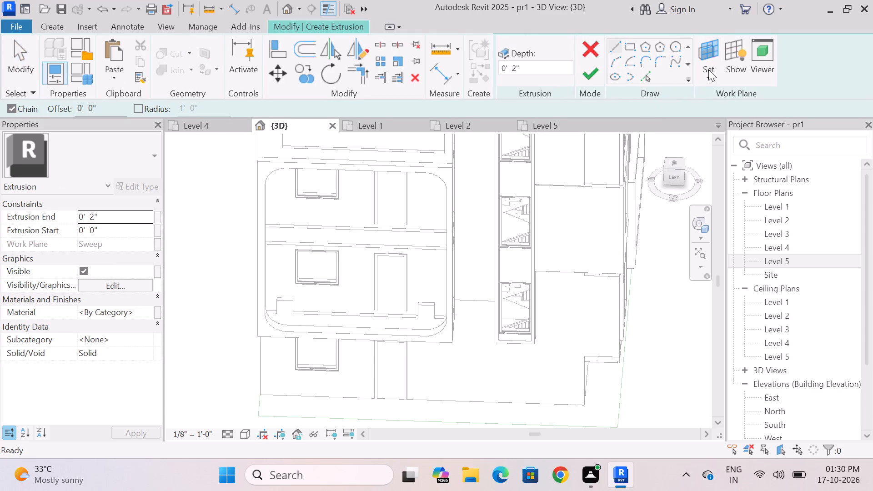
left_click(540, 69)
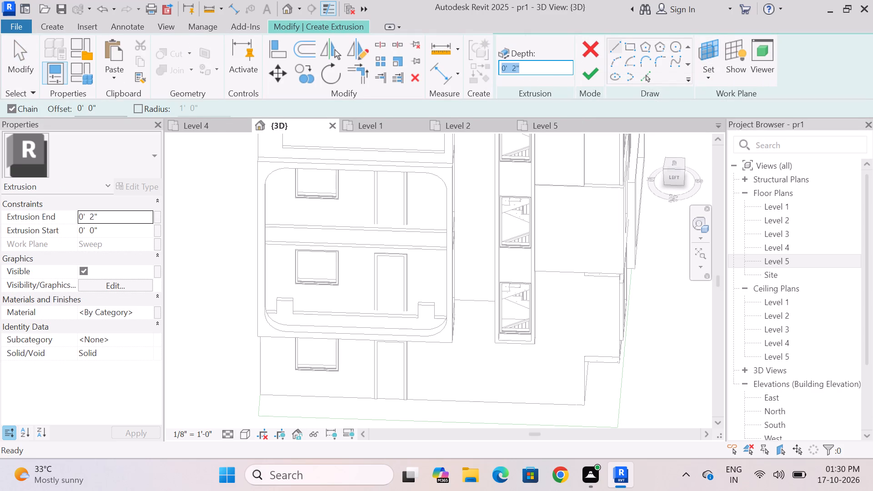
key("BackSpace")
type("4\"")
key("Return")
left_click(716, 54)
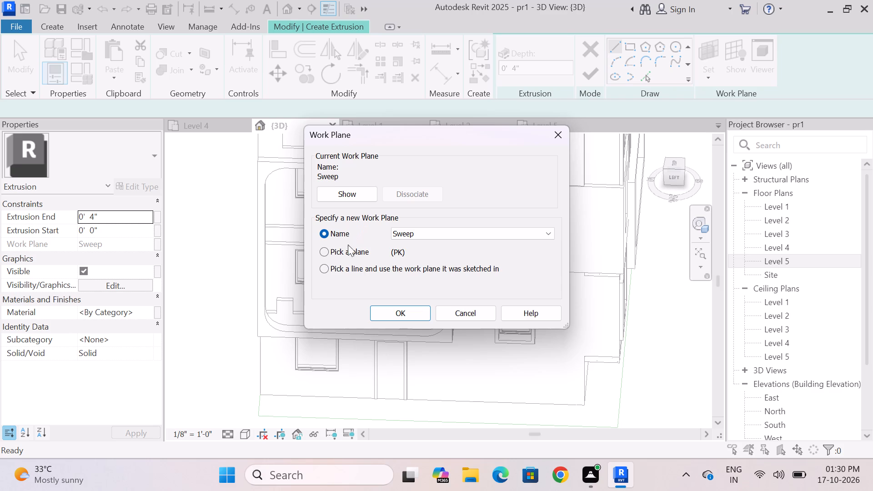
left_click(322, 251)
left_click(391, 312)
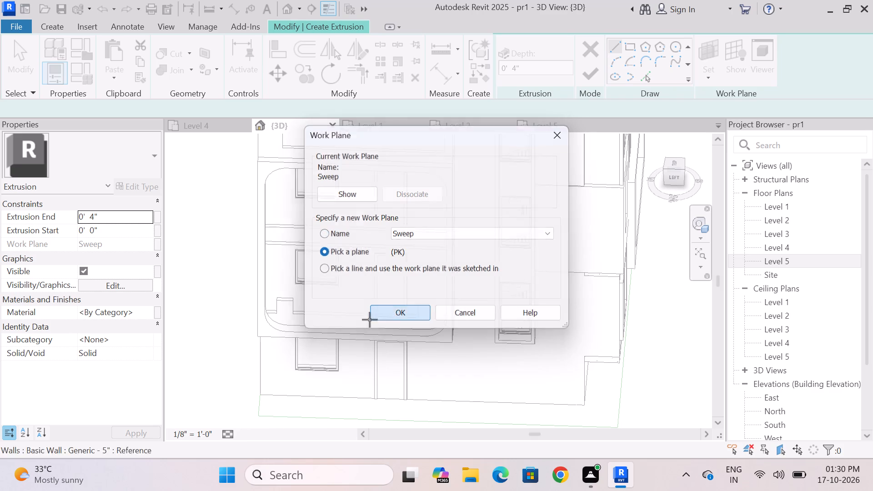
scroll(284, 294, "up", 20)
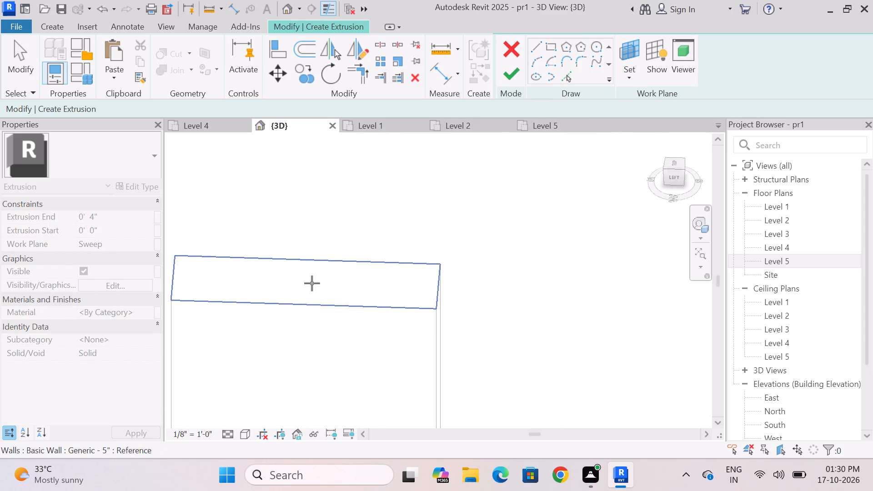
left_click(312, 283)
Sketch a rectangle offset 4" outward around the top face of the tab farther from the staircase.
left_click(629, 44)
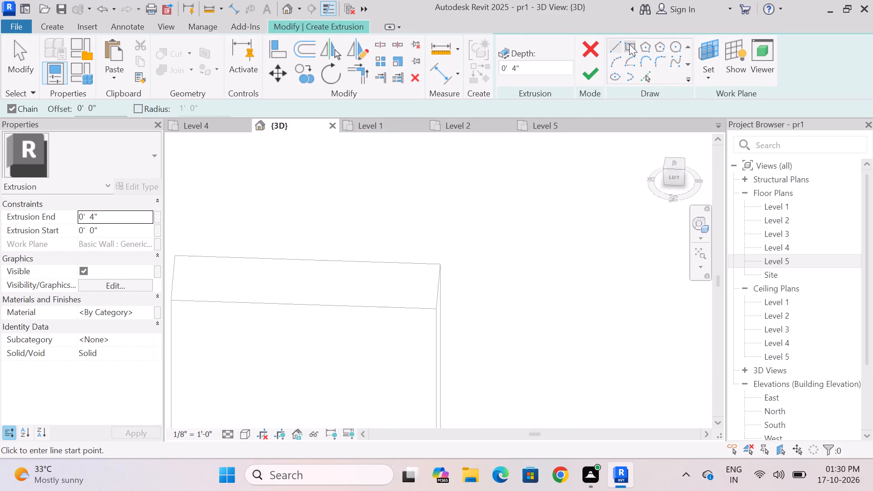
scroll(500, 227, "down", 4)
scroll(319, 269, "up", 2)
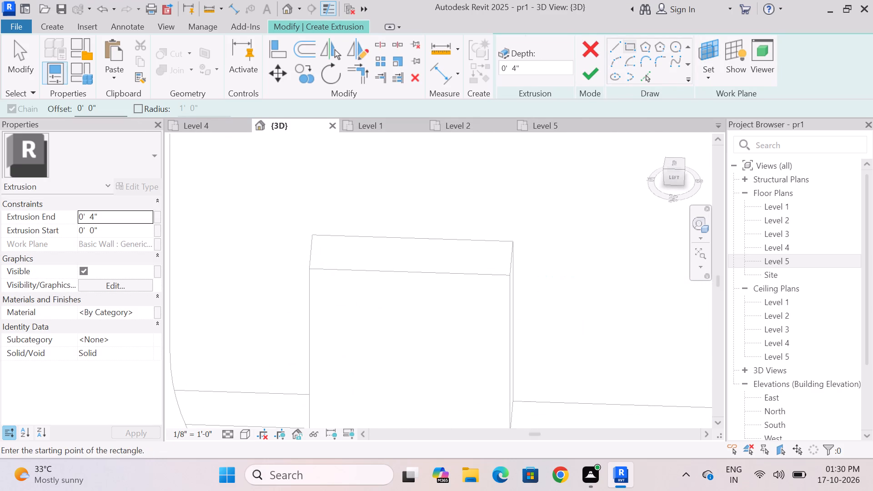
left_click(104, 106)
key("BackSpace")
key("BackSpace")
key("4")
key("Return")
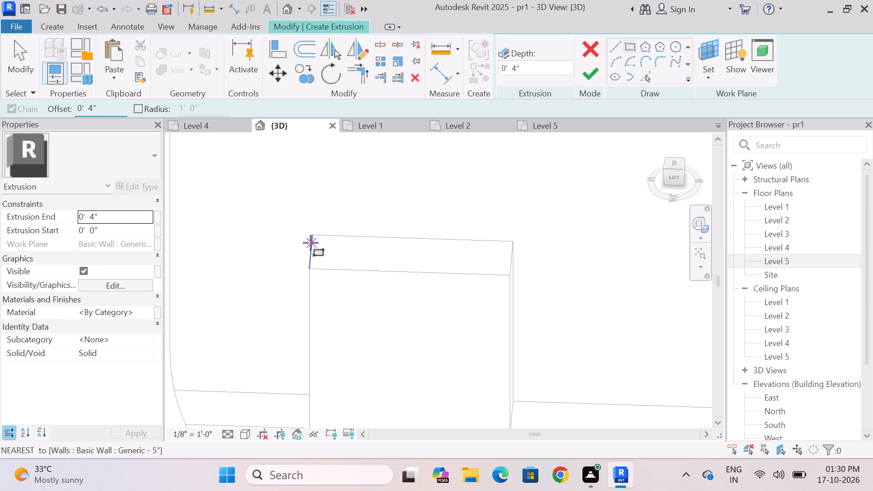
left_click(312, 235)
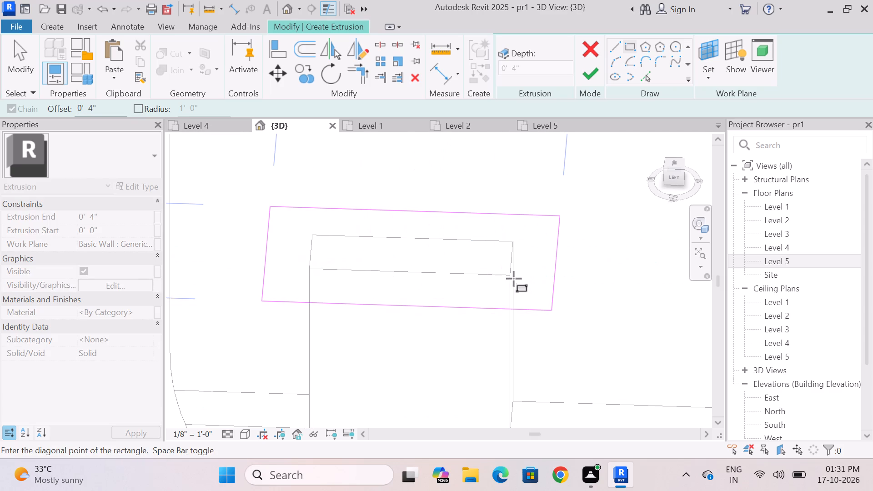
left_click(511, 276)
scroll(387, 235, "down", 3)
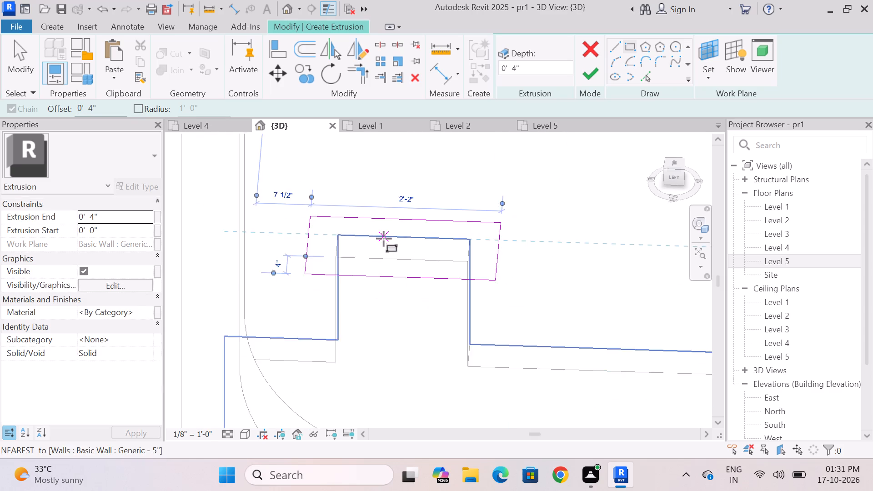
scroll(383, 239, "down", 2)
key("Escape")
scroll(291, 220, "down", 9)
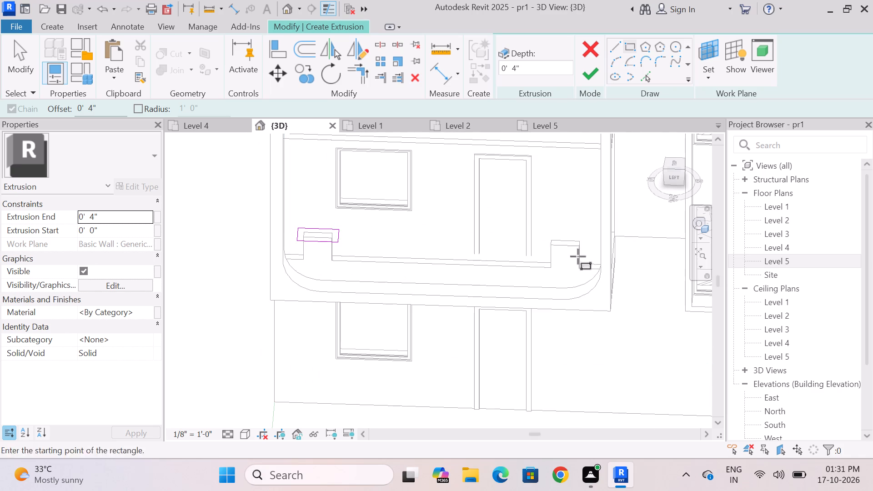
Sketch a matching rectangle offset 4" around the staircase-side tab's top face, and finish the extrusion of both caps.
scroll(608, 234, "up", 12)
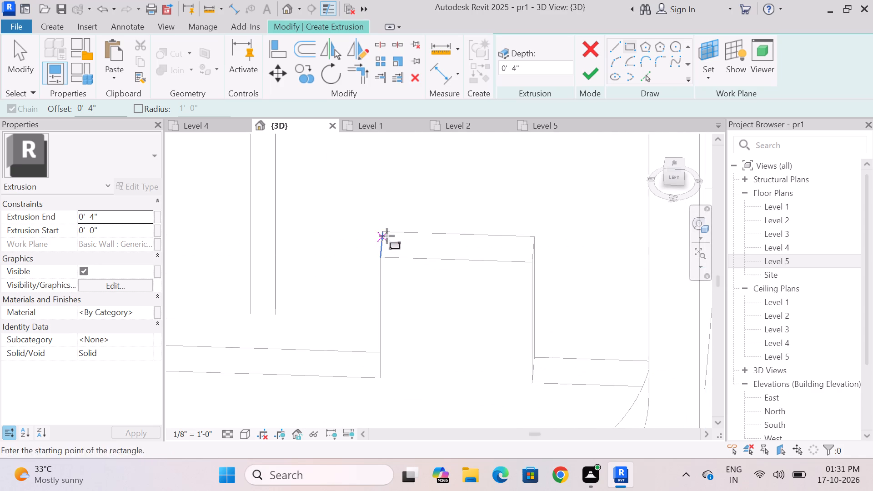
left_click(384, 232)
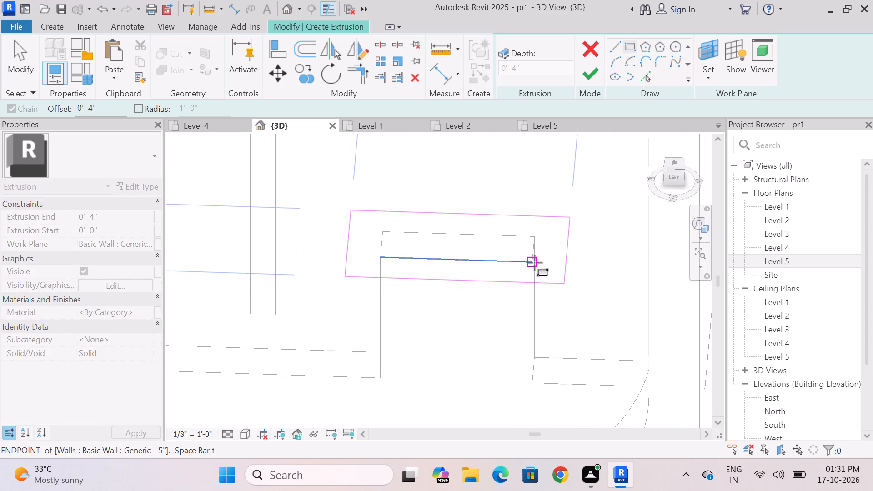
left_click(533, 261)
key("Escape")
scroll(460, 242, "down", 10)
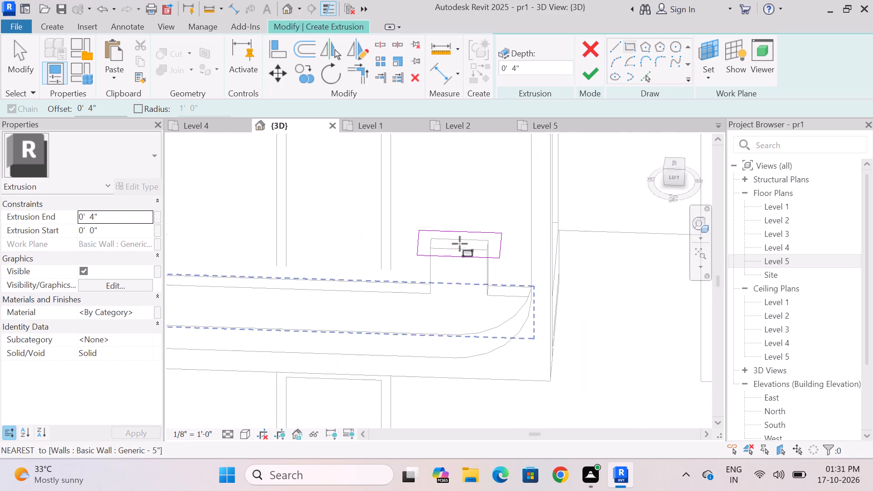
scroll(460, 244, "down", 1)
key("Escape")
scroll(366, 286, "down", 4)
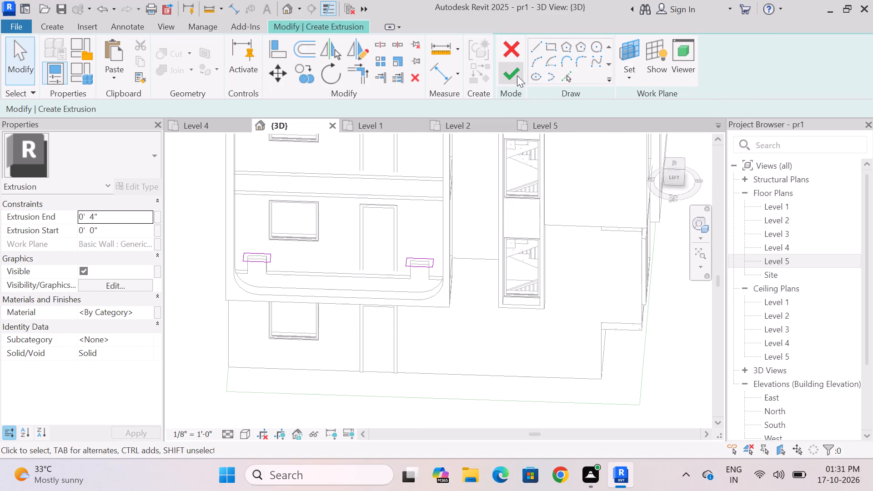
left_click(516, 74)
middle_click_drag(435, 309, 448, 268)
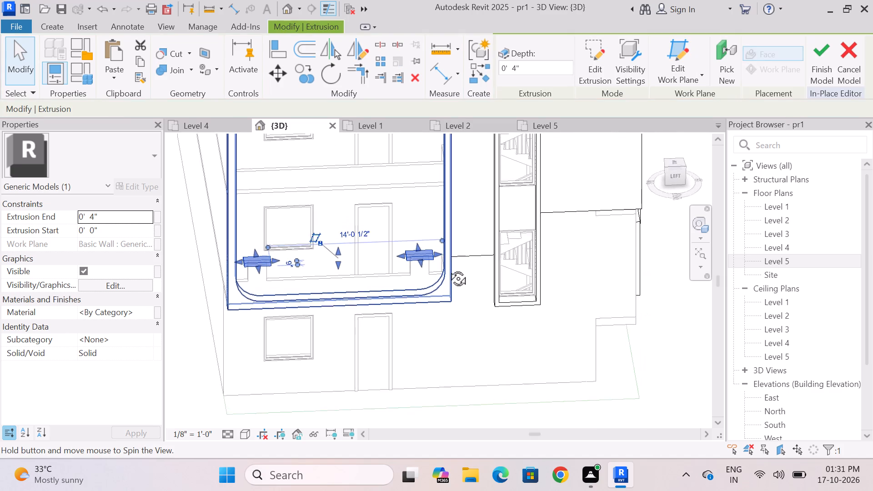
middle_click_drag(448, 268, 435, 203)
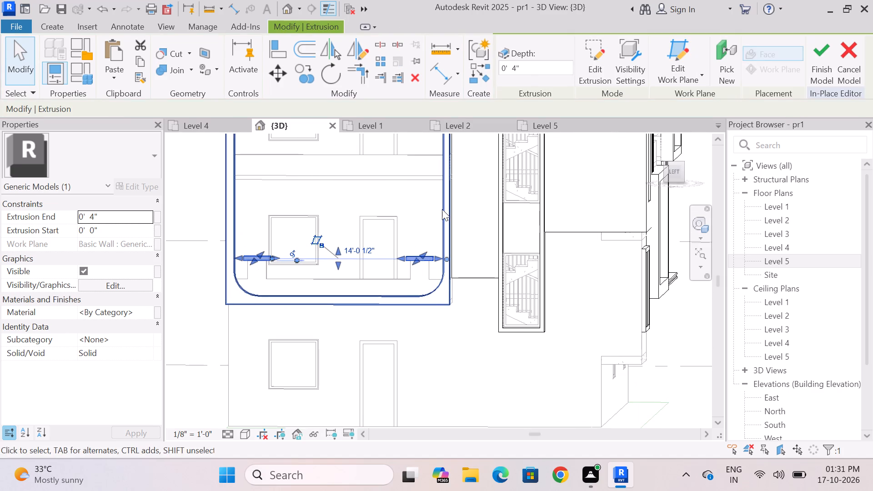
key("Escape")
Set the extrusion depth of the two tab caps to 2" and clear the selection.
scroll(303, 253, "up", 2)
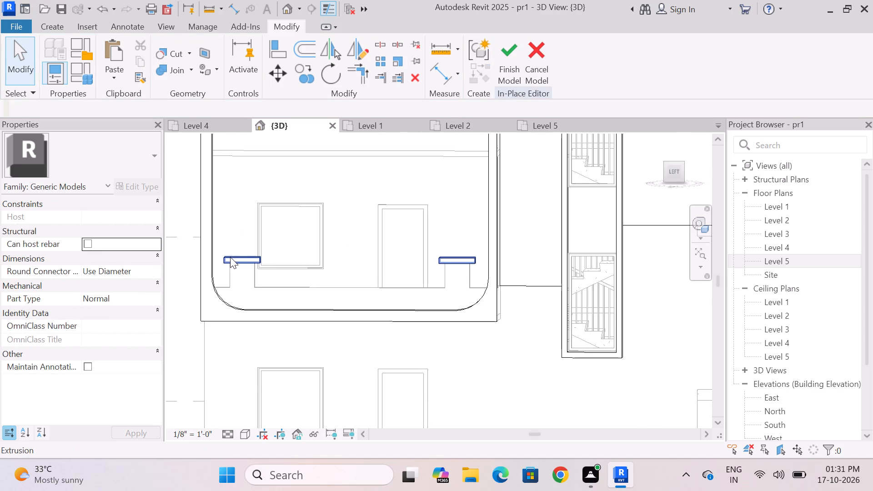
scroll(238, 257, "up", 3)
scroll(422, 244, "up", 1, "shift")
middle_click_drag(421, 244, 411, 245, "shift")
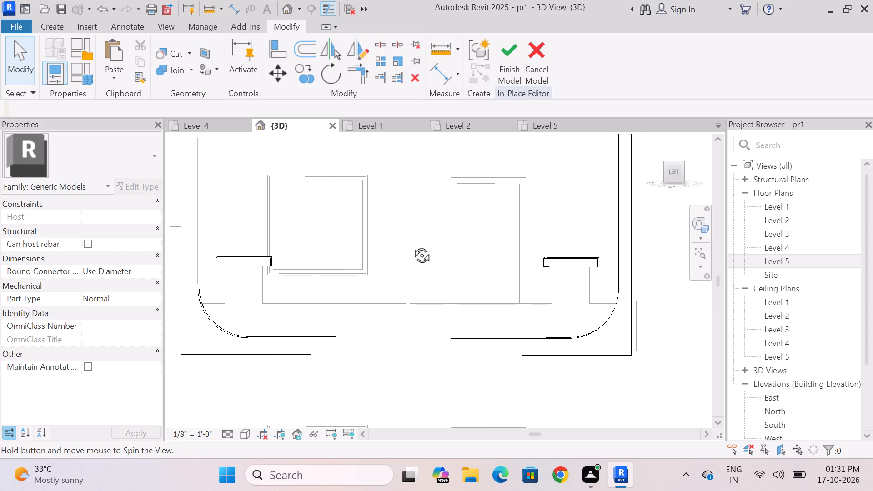
middle_click_drag(411, 245, 429, 240, "shift")
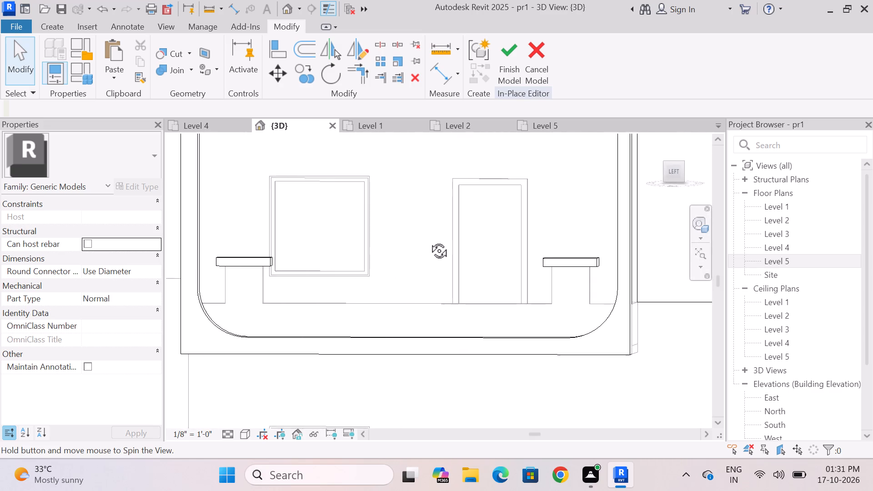
middle_click_drag(429, 240, 438, 234, "shift")
scroll(419, 237, "down", 3)
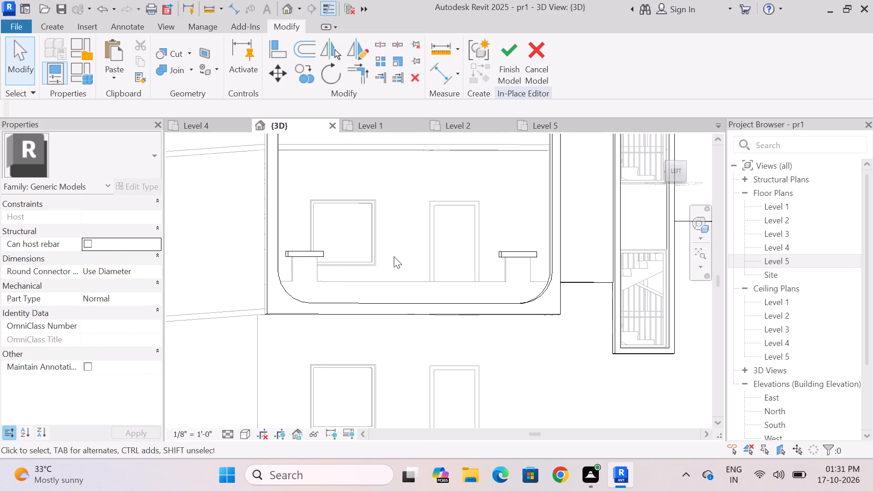
left_click(314, 256)
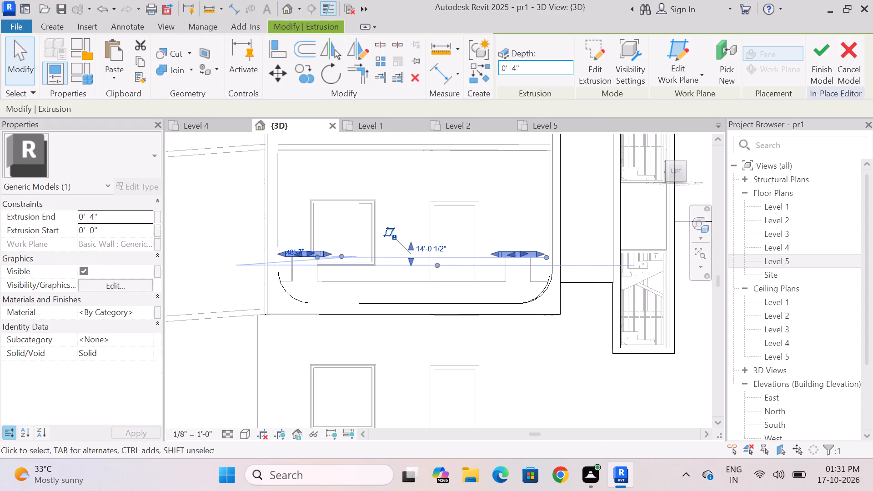
left_click(549, 68)
key("BackSpace")
key("2")
key("shift+quotedbl")
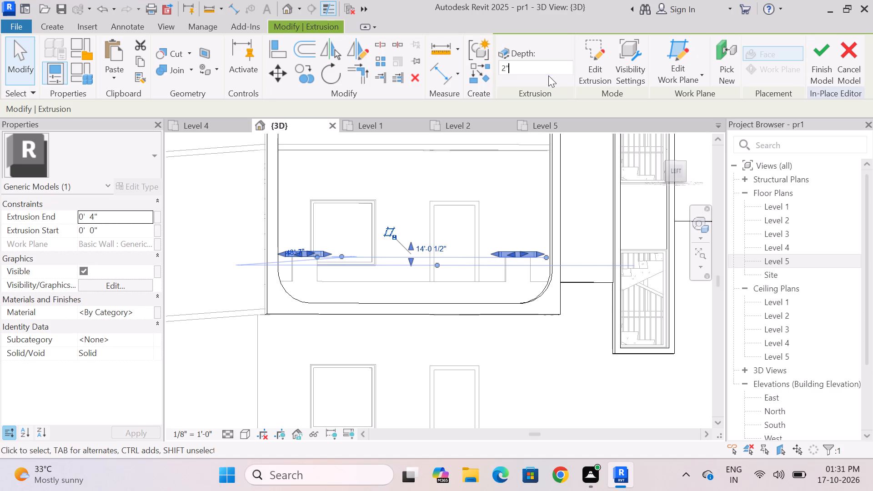
key("Return")
key("Escape")
key("Escape")
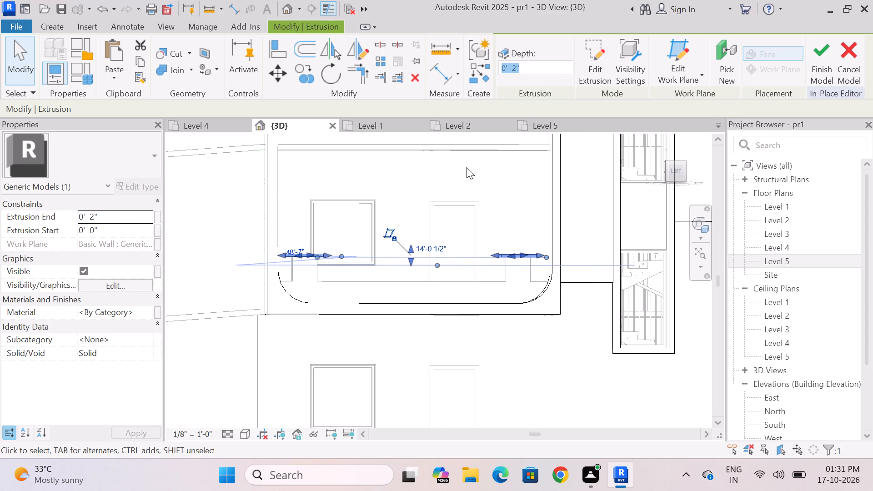
left_click(209, 193)
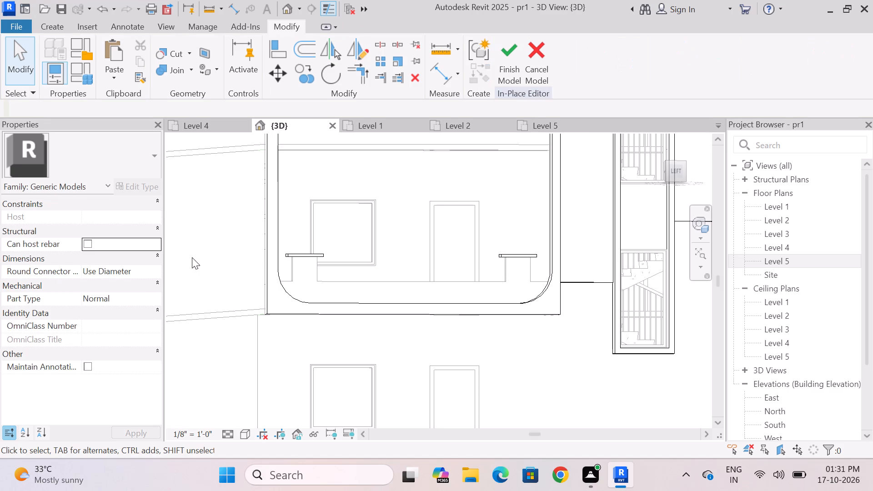
Examine the thinner caps on the balcony wall's tabs from the building's left side and at an angle.
middle_click_drag(448, 230, 316, 268, "shift")
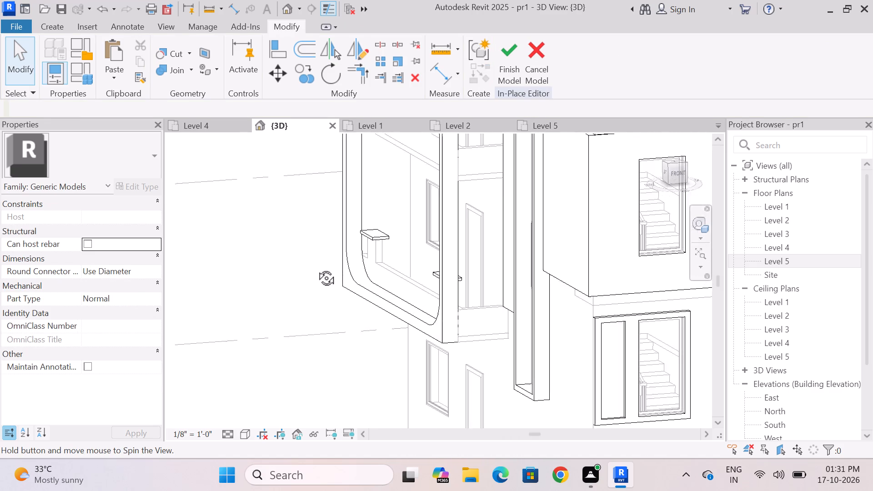
middle_click_drag(316, 268, 412, 237, "shift")
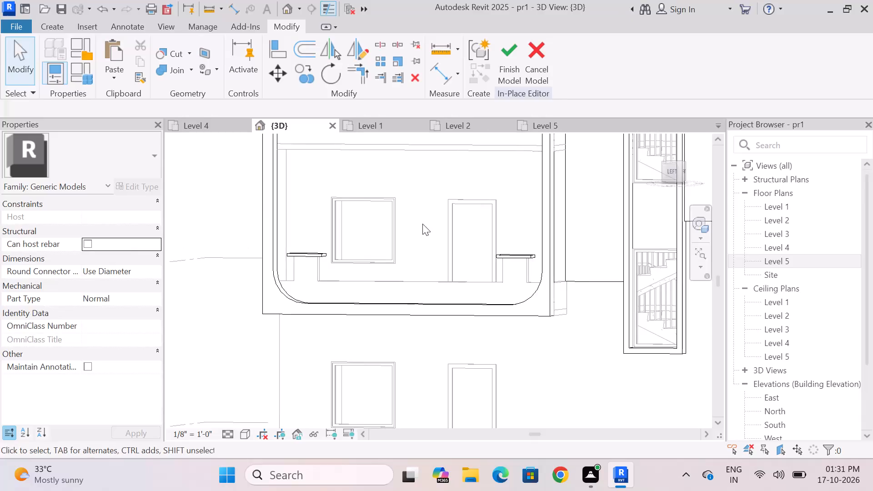
scroll(427, 217, "down", 8)
middle_click_drag(416, 269, 440, 271, "shift")
scroll(429, 270, "down", 2)
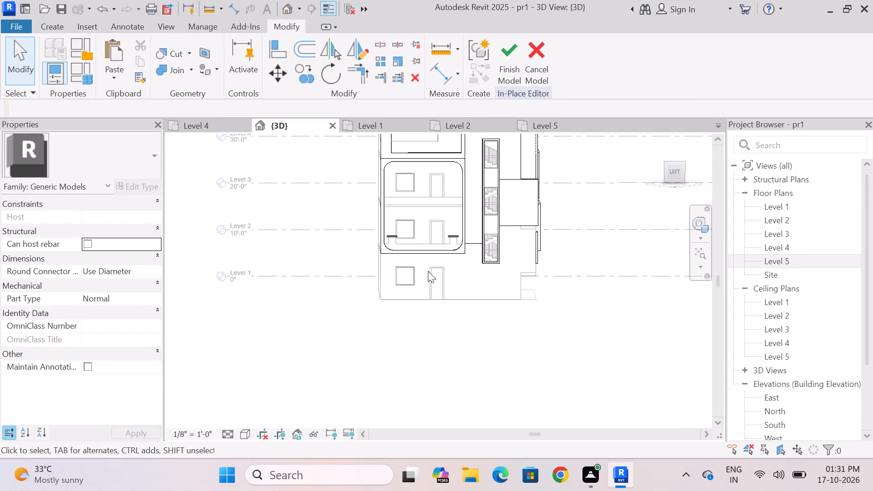
scroll(439, 225, "up", 9)
middle_click_drag(422, 251, 421, 248, "shift")
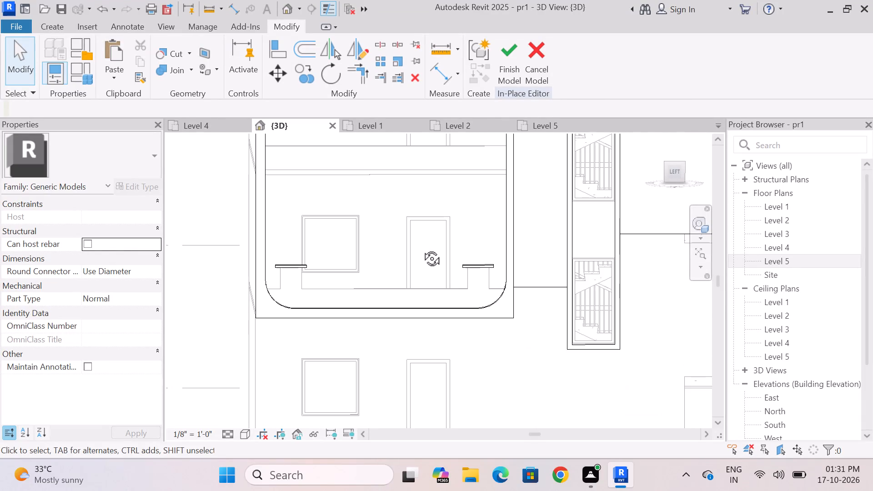
middle_click_drag(421, 248, 421, 243, "shift")
middle_click_drag(415, 265, 385, 271, "shift")
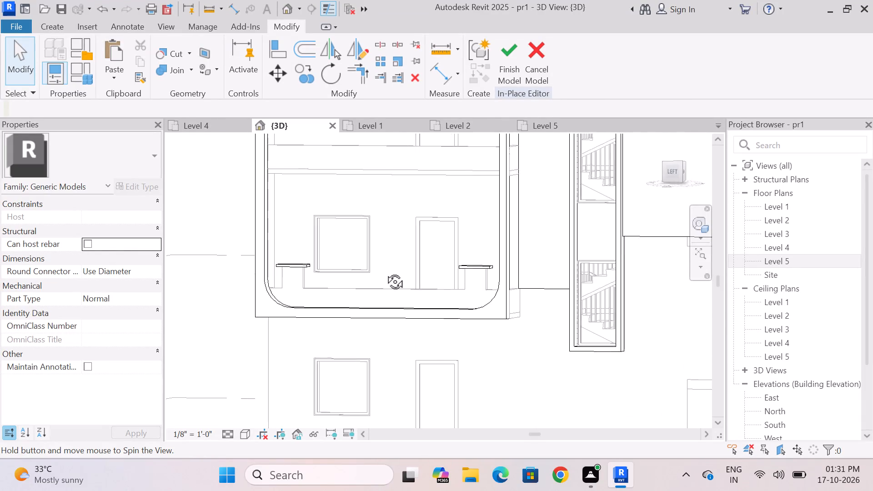
Examine the capped balcony wall from the building's left side, at angles and from farther back.
middle_click_drag(385, 271, 352, 287, "shift")
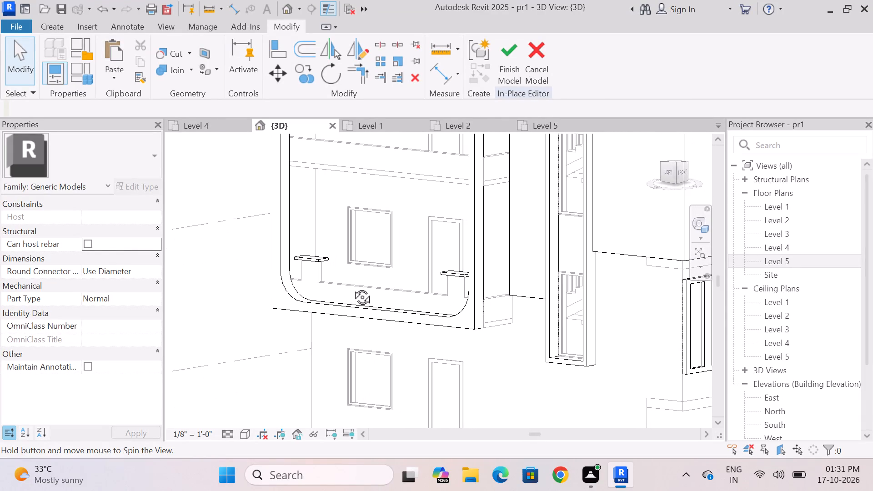
middle_click_drag(352, 287, 416, 263, "shift")
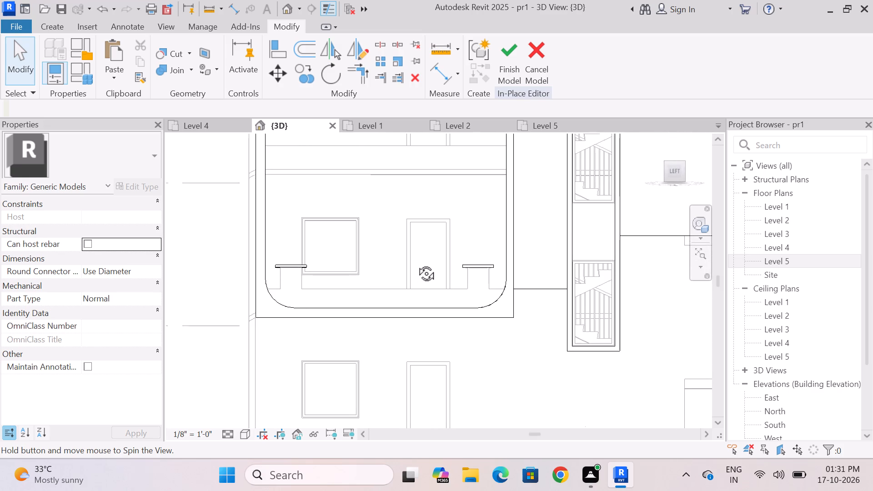
middle_click_drag(416, 263, 283, 286, "shift")
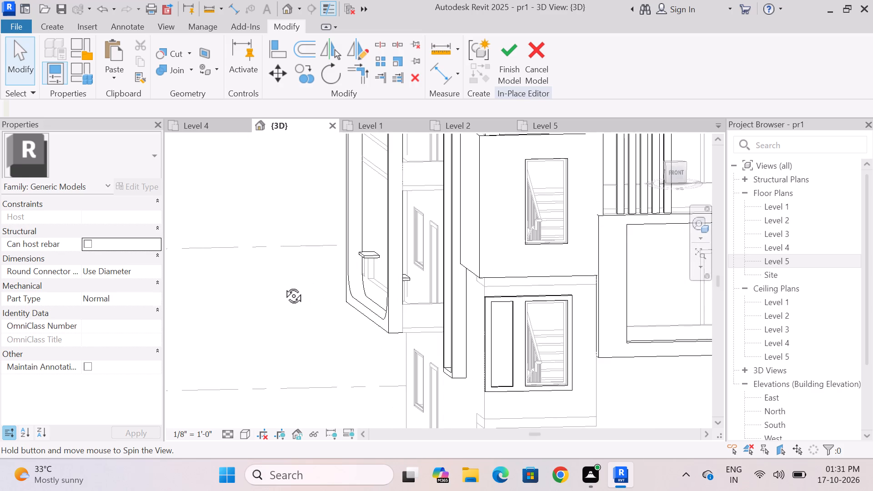
middle_click_drag(283, 286, 418, 262, "shift")
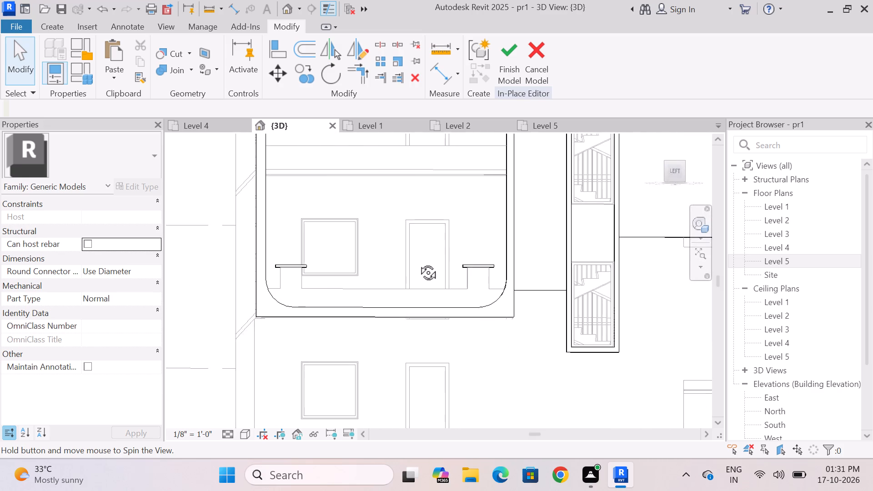
middle_click_drag(418, 262, 420, 266, "shift")
scroll(400, 244, "down", 7)
middle_click_drag(377, 307, 371, 306, "shift")
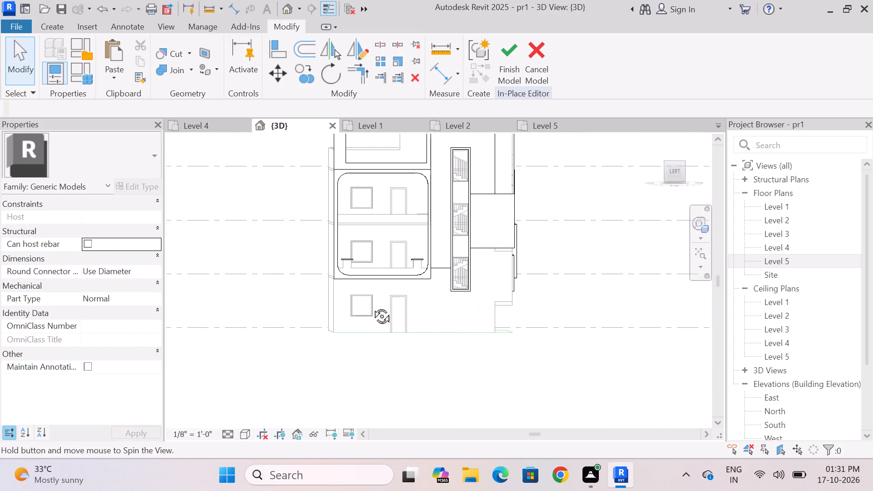
middle_click_drag(371, 306, 368, 306, "shift")
scroll(401, 304, "down", 2)
middle_click_drag(401, 308, 412, 304, "shift")
scroll(401, 258, "up", 5)
middle_click_drag(374, 287, 370, 291)
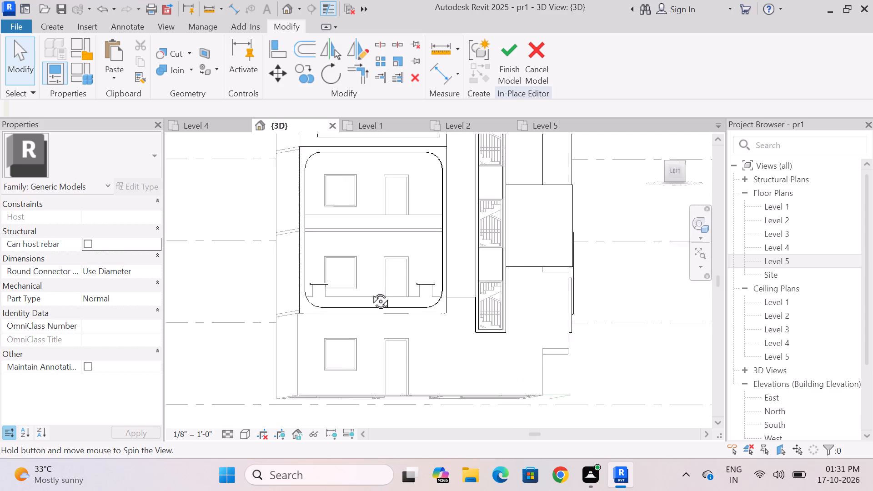
middle_click_drag(370, 291, 368, 293)
From the straight left view of the rounded frame, start a new extrusion with a depth of 1".
left_click(678, 168)
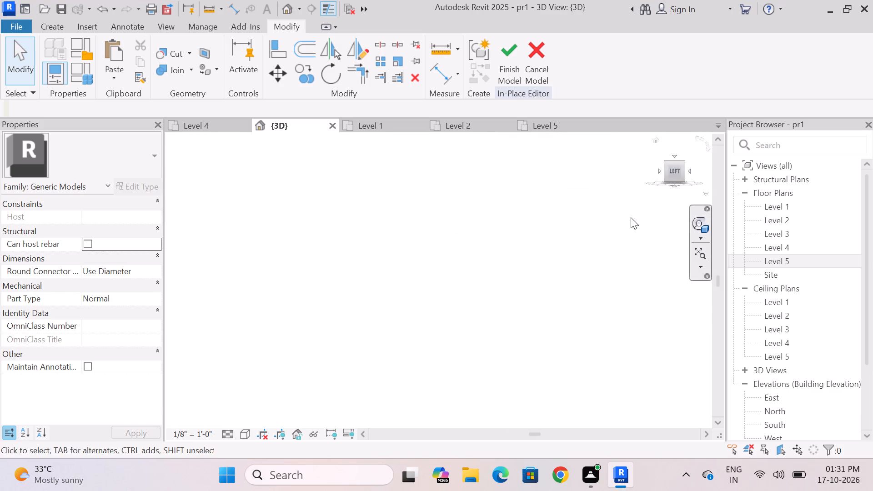
scroll(426, 293, "up", 19)
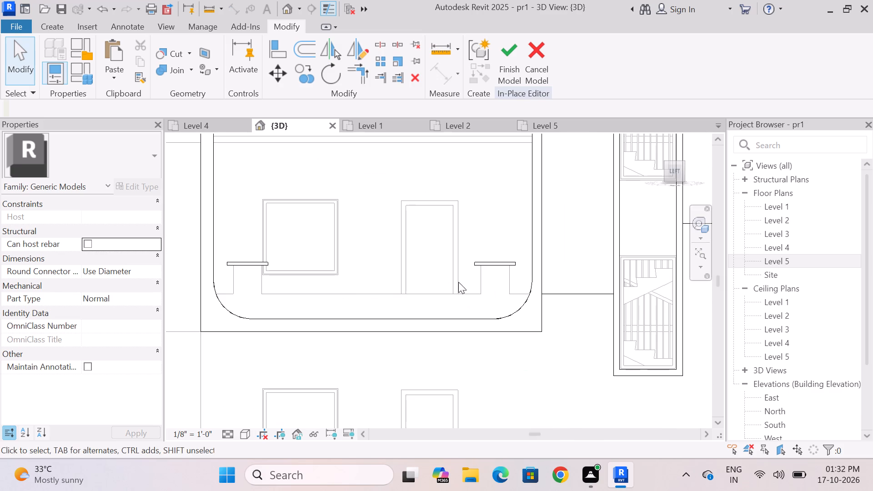
scroll(338, 296, "down", 7)
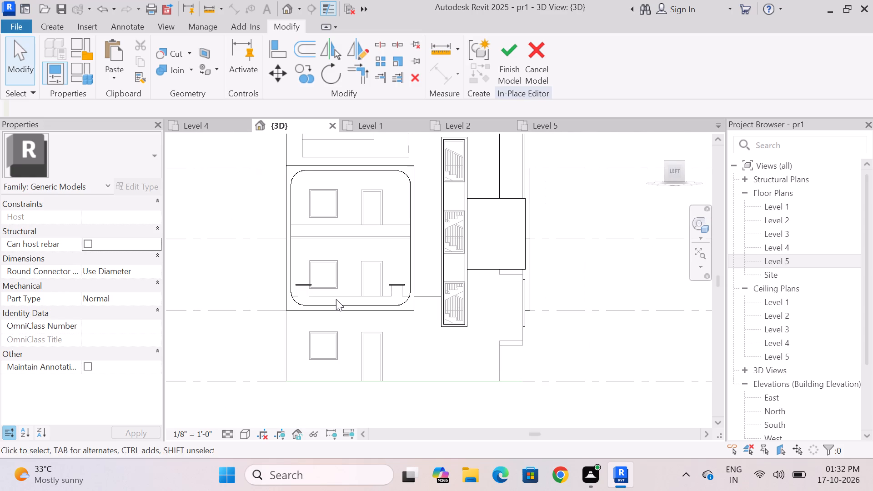
scroll(336, 299, "down", 1)
scroll(371, 241, "up", 2)
scroll(331, 306, "up", 4)
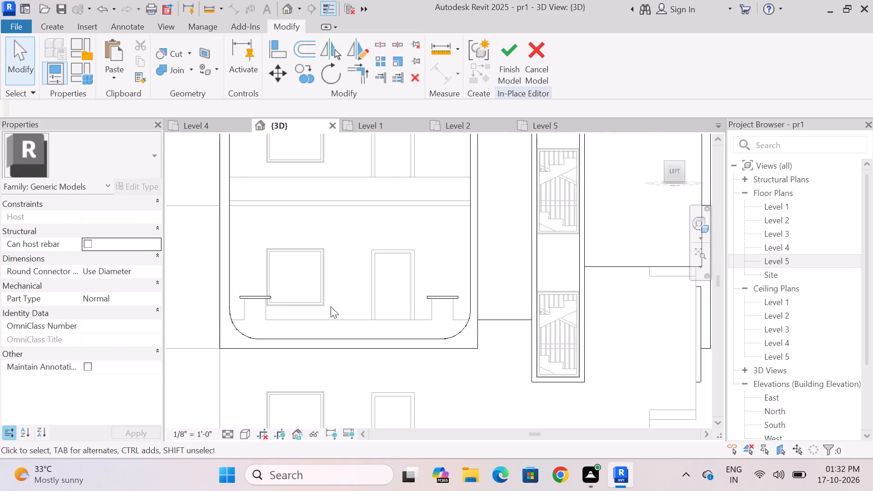
left_click(45, 25)
left_click(125, 61)
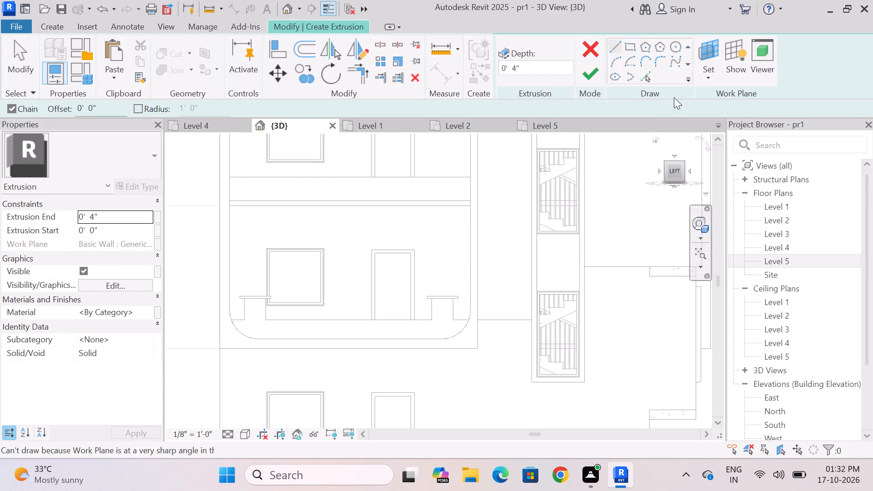
left_click(647, 76)
scroll(272, 332, "up", 6)
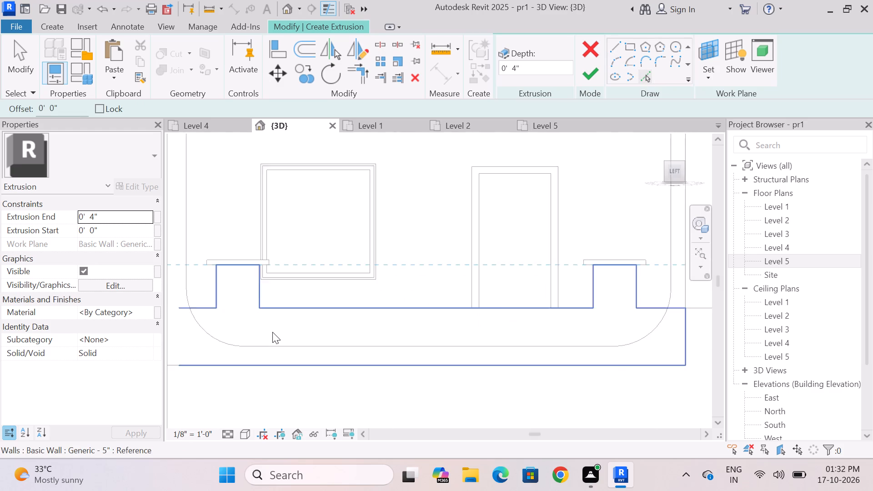
scroll(272, 332, "up", 2)
left_click(546, 71)
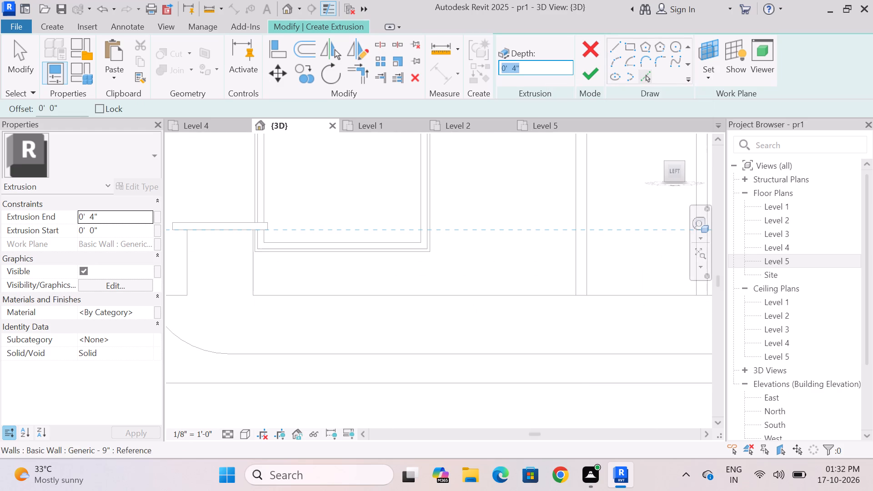
key("BackSpace")
type("1\"")
key("Return")
Set the extrusion's work plane by picking the outer face of the balcony wall inside the rounded frame.
scroll(390, 297, "down", 7)
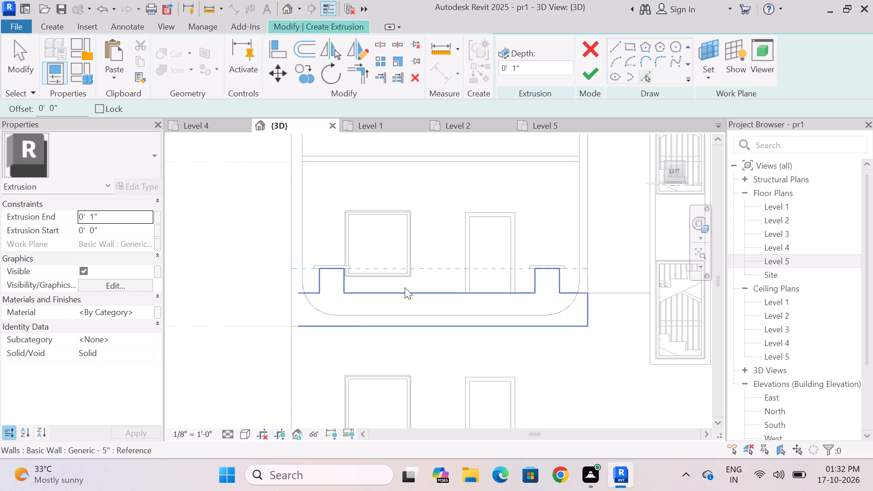
left_click(710, 50)
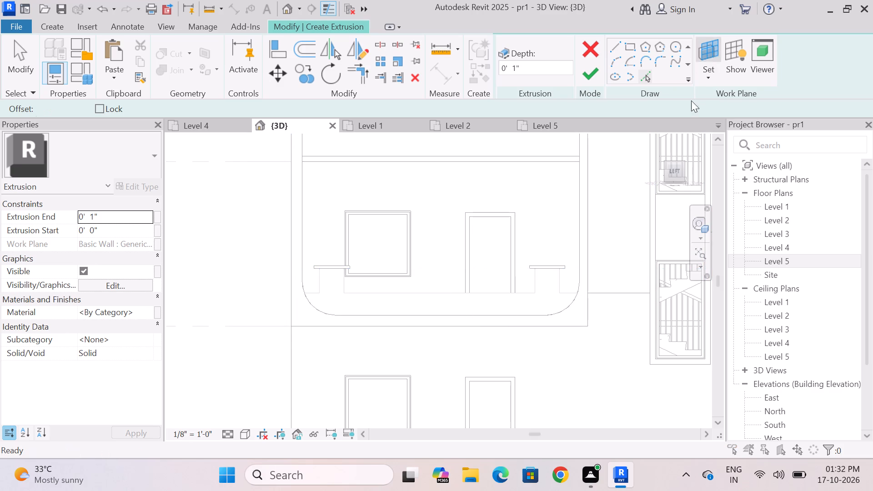
left_click(327, 251)
left_click(400, 314)
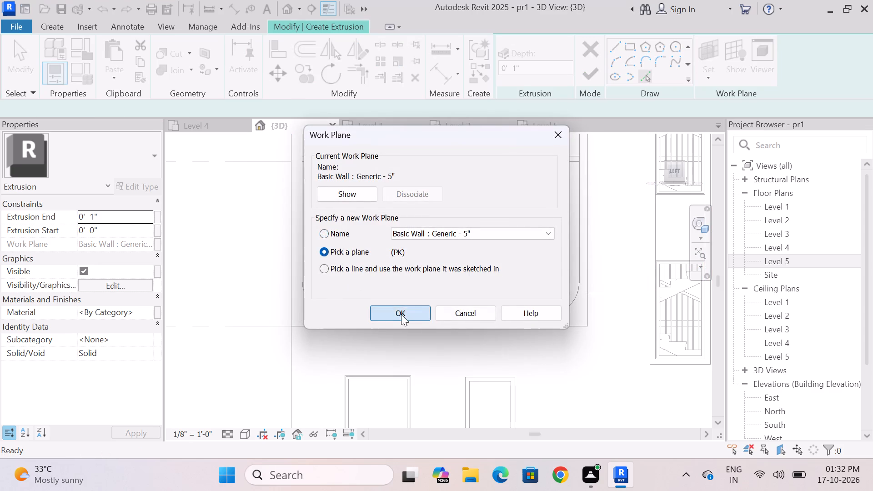
scroll(431, 312, "up", 3)
left_click(434, 300)
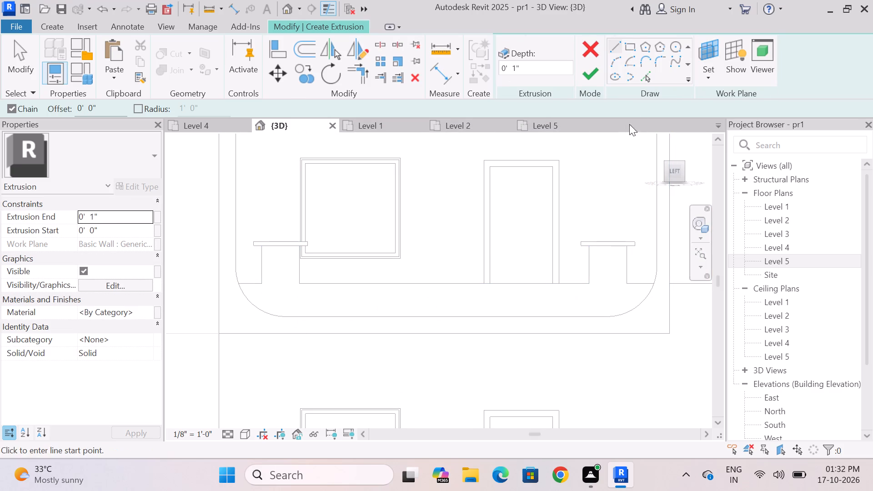
Pick sketch lines from the balcony wall's top edge, both sides of the tab farther from the staircase, and the frame's inner bottom edge.
left_click(647, 71)
scroll(289, 277, "up", 4)
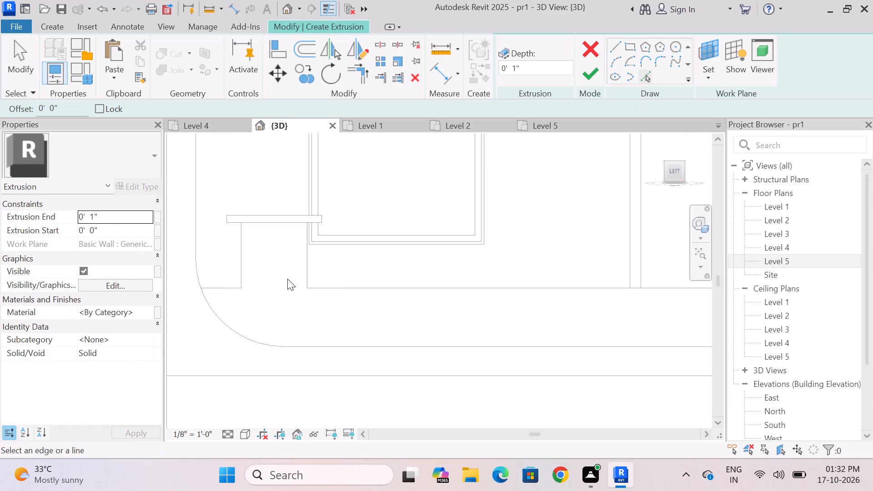
left_click(226, 290)
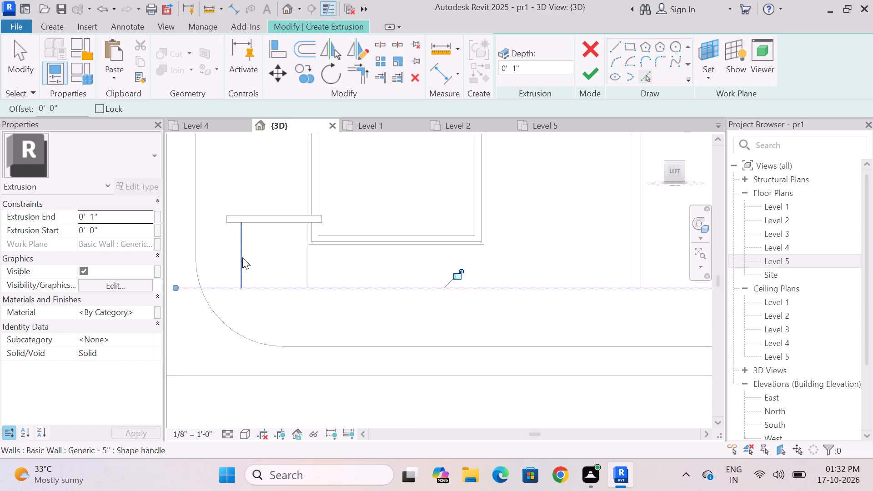
left_click(242, 257)
left_click(308, 264)
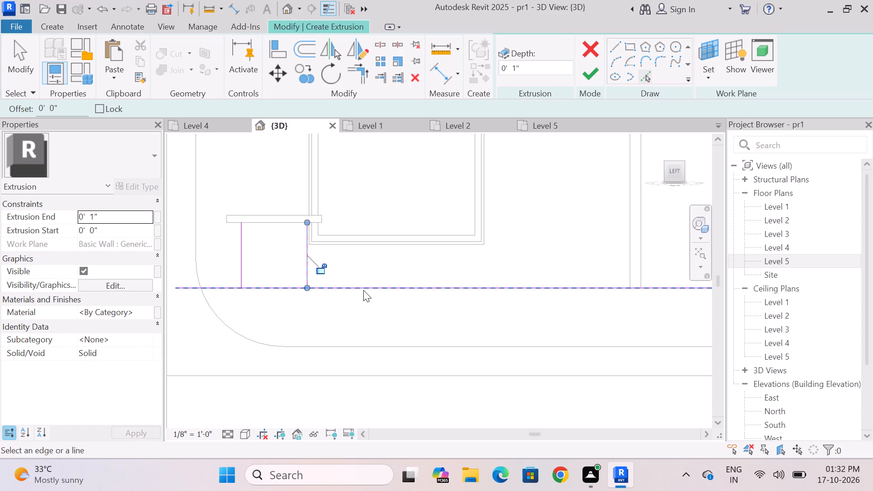
scroll(350, 273, "down", 4)
scroll(351, 311, "up", 3)
left_click(360, 318)
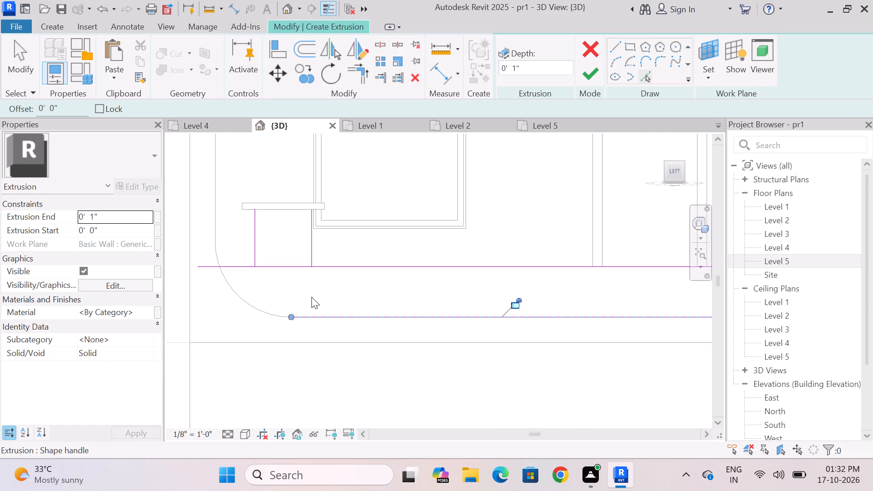
scroll(304, 294, "down", 6)
scroll(508, 294, "up", 4)
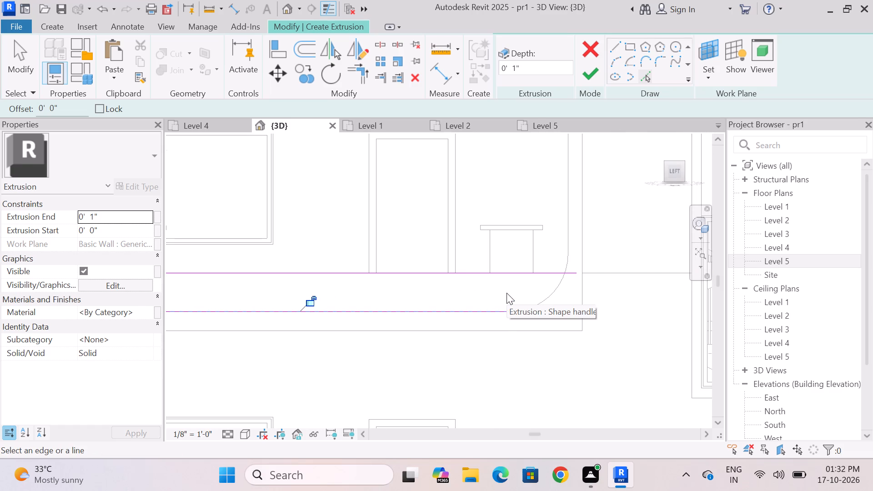
key("Escape")
scroll(507, 289, "down", 4)
key("Escape")
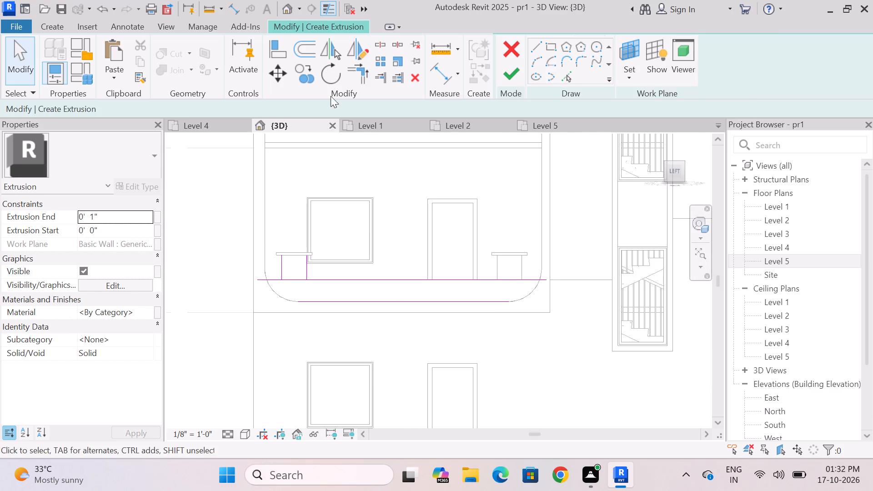
Trim the wall-top line to the outer side of the far tab and shorten its free end to the frame's curve.
left_click(360, 70)
scroll(290, 265, "up", 6)
left_click(256, 296)
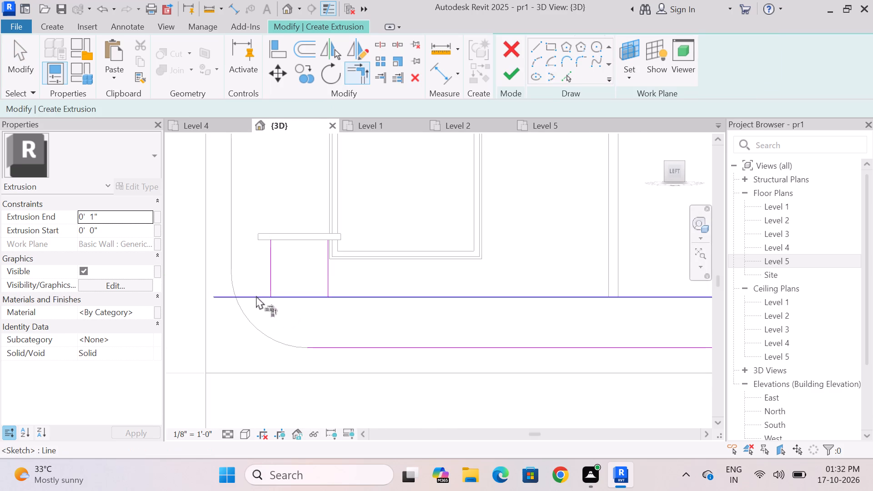
left_click(269, 275)
left_click(618, 435)
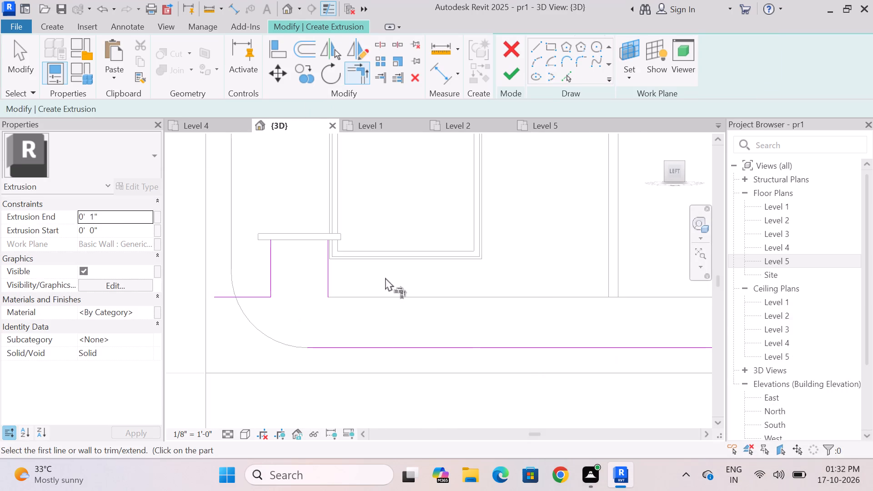
scroll(383, 273, "down", 3)
scroll(295, 293, "up", 3)
key("Escape")
left_click(263, 291)
scroll(264, 293, "up", 3)
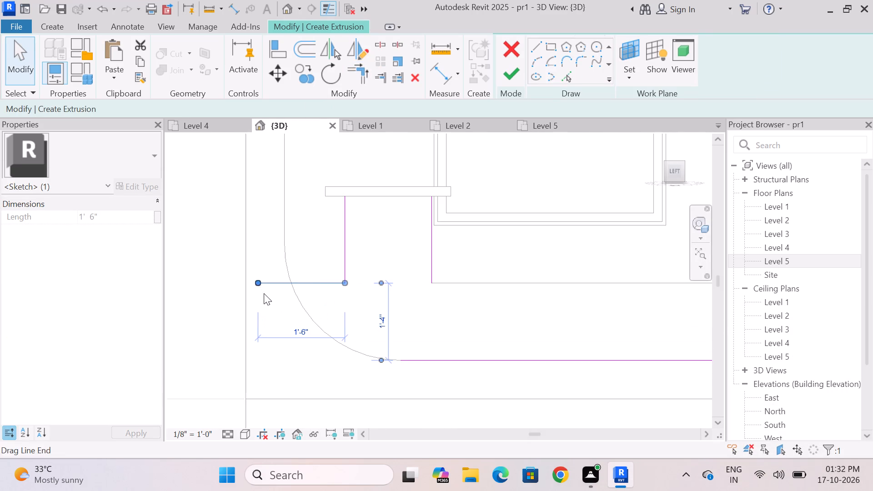
left_click_drag(256, 281, 294, 285)
key("Escape")
scroll(296, 244, "down", 3)
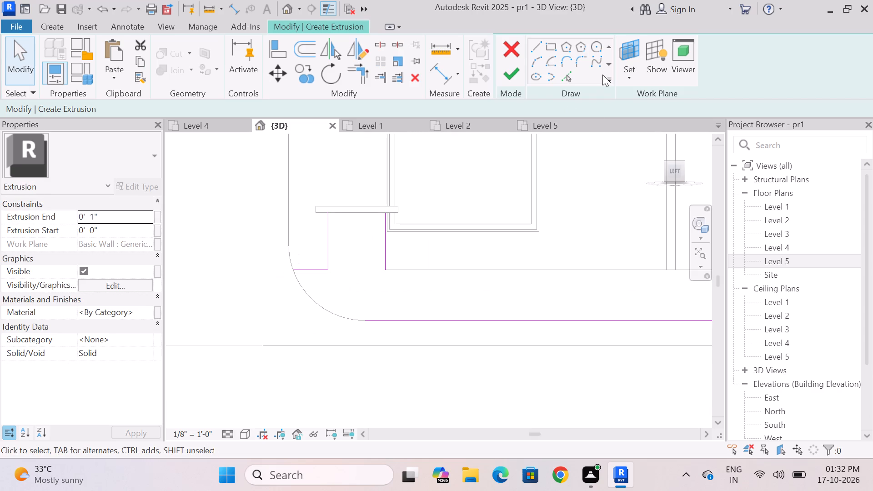
Add the frame's rounded corner arc beside the far tab and trim it to the short top line and the bottom line.
left_click(568, 77)
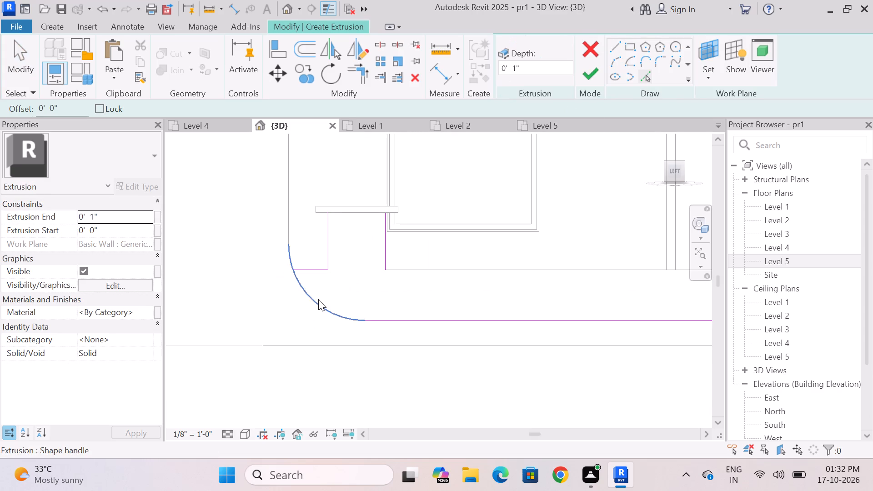
left_click(318, 299)
key("Escape")
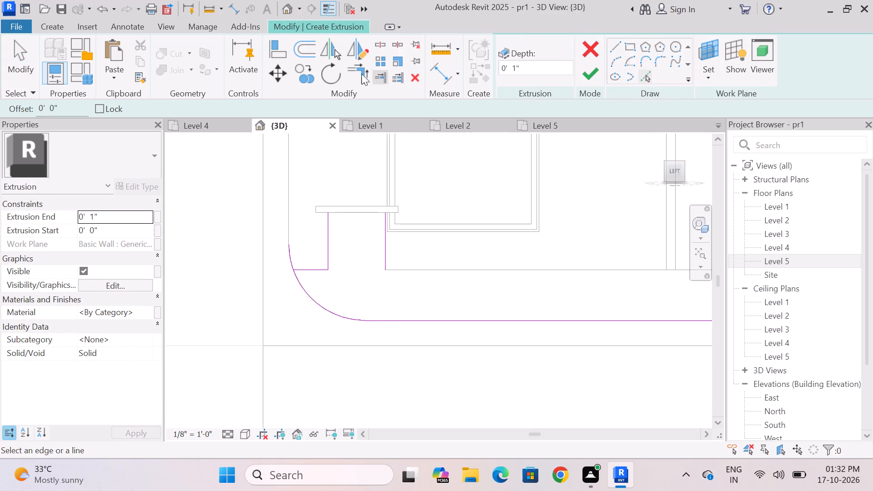
left_click(361, 73)
left_click(301, 291)
left_click(303, 267)
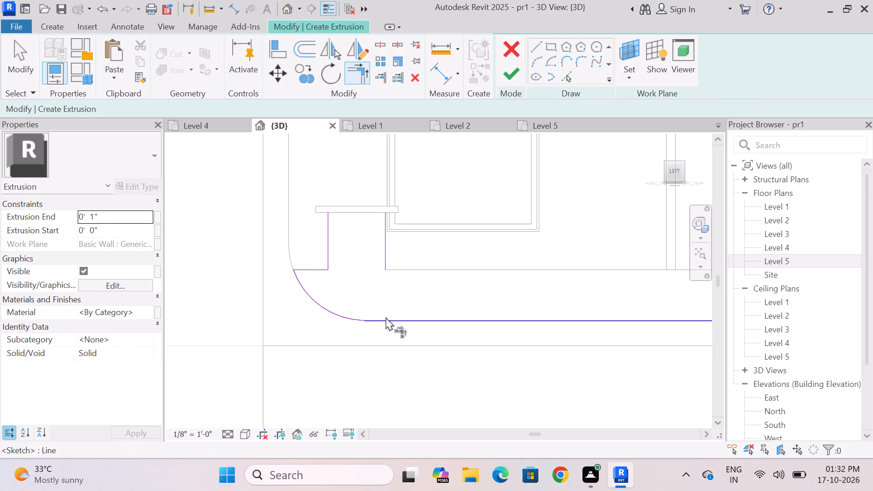
left_click(391, 320)
left_click(352, 318)
scroll(306, 274, "down", 4)
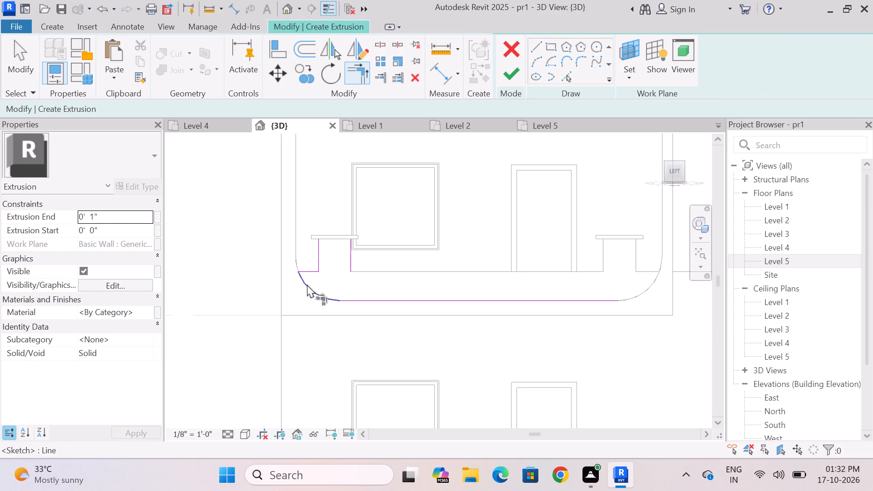
scroll(341, 244, "up", 3)
scroll(309, 261, "down", 1)
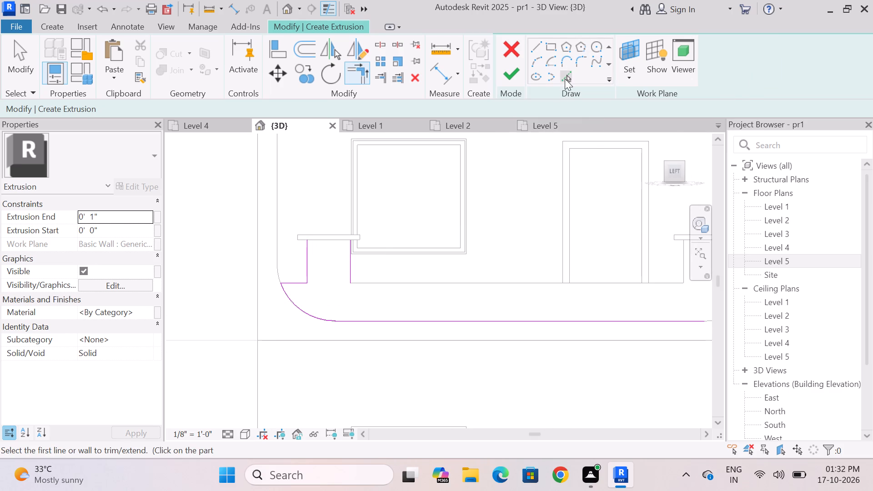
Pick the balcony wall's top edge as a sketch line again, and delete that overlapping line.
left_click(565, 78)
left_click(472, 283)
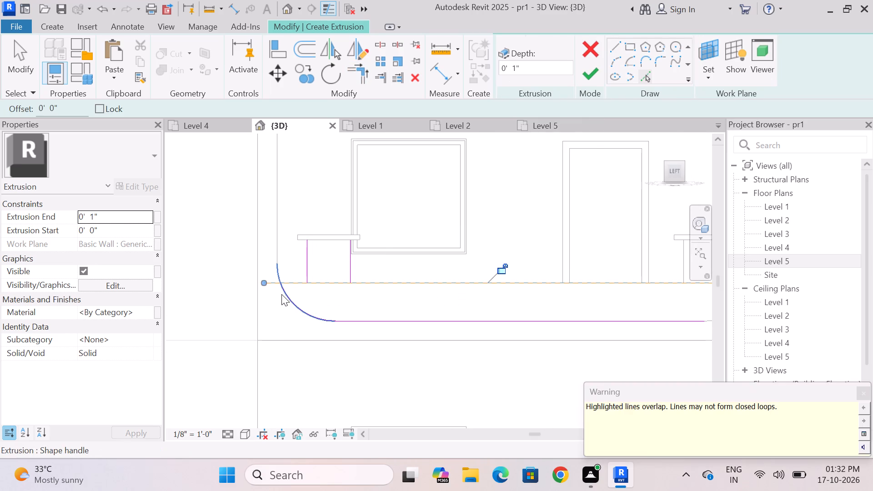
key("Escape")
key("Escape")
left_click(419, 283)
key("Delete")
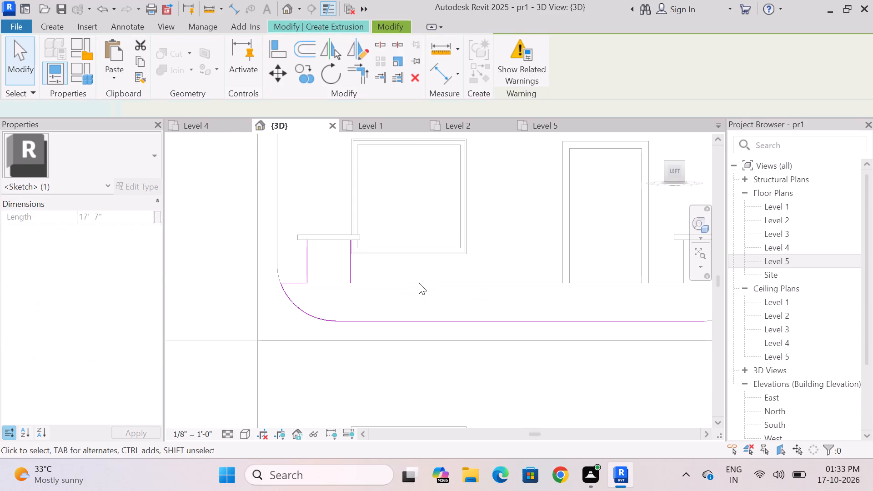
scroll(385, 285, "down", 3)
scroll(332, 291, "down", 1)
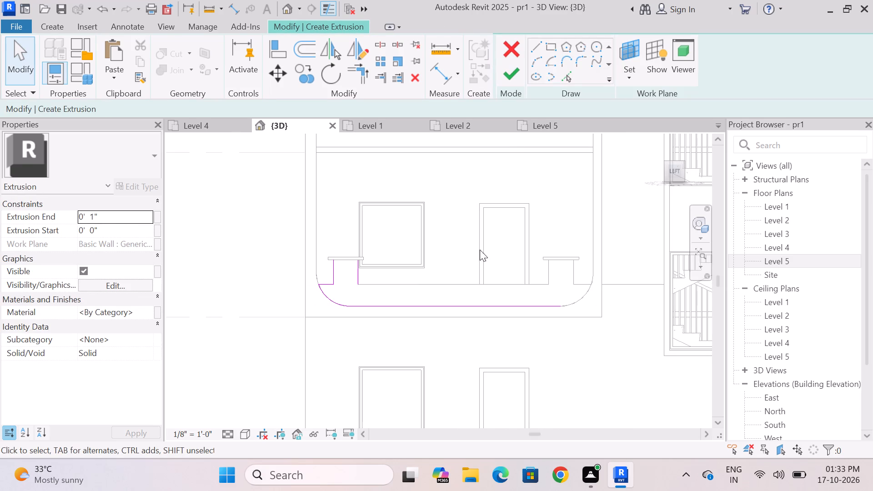
Draw a sketch line under the cap of the far tab, joining the upper ends of its two side lines.
scroll(363, 272, "up", 6)
scroll(304, 259, "up", 6)
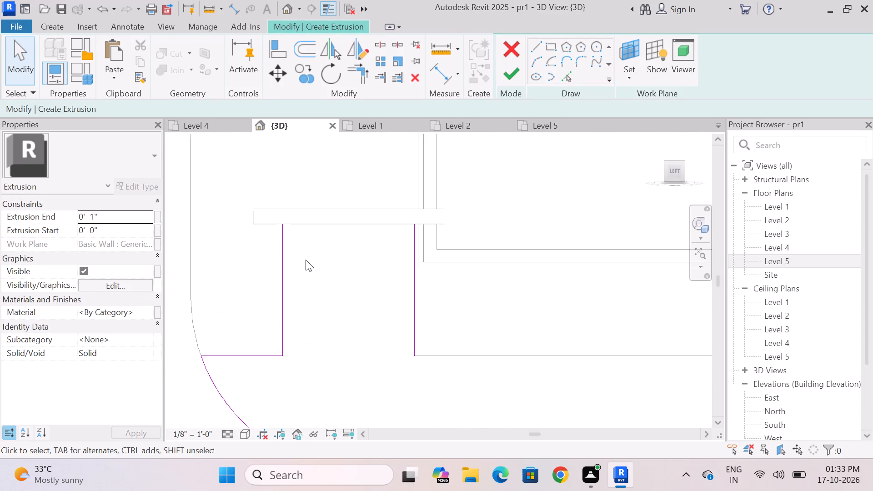
left_click(538, 43)
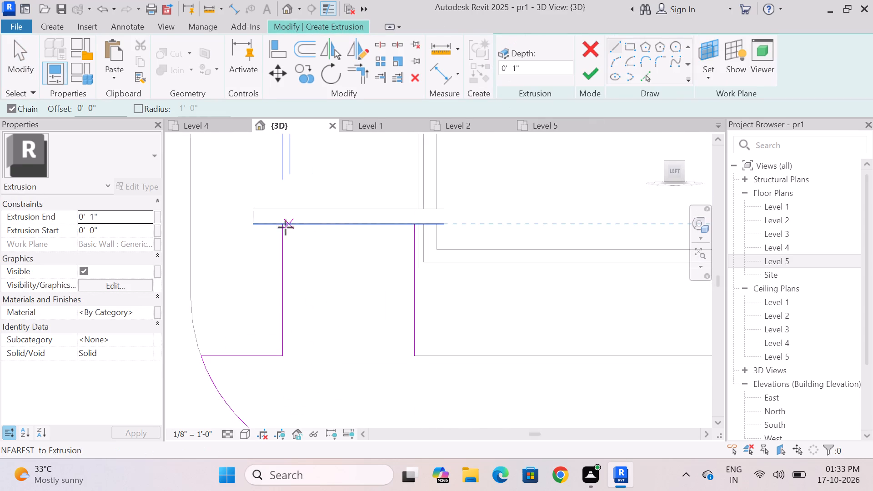
left_click(283, 226)
left_click(416, 226)
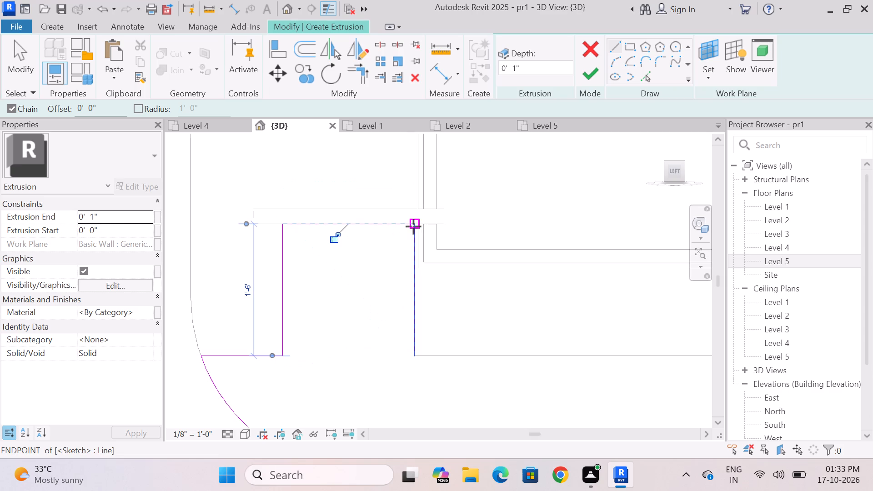
key("Escape")
Draw a sketch line along the balcony wall's top edge from the far tab's inner side to the near tab's inner side.
scroll(309, 196, "down", 5)
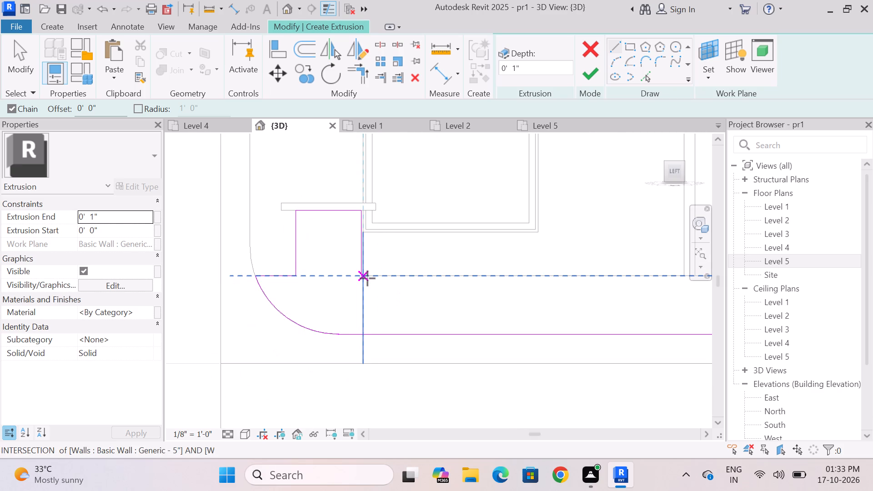
left_click(362, 276)
scroll(319, 276, "down", 5)
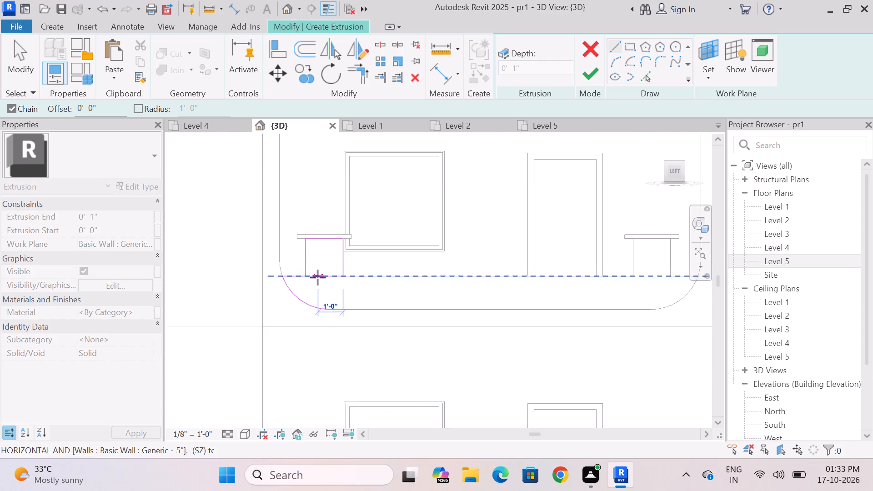
scroll(318, 277, "down", 2)
scroll(509, 276, "up", 7)
scroll(552, 275, "up", 4)
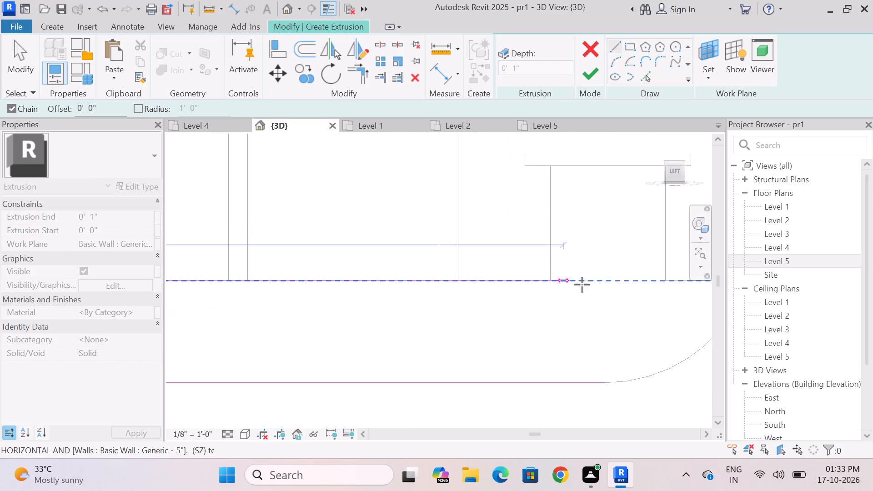
left_click(549, 281)
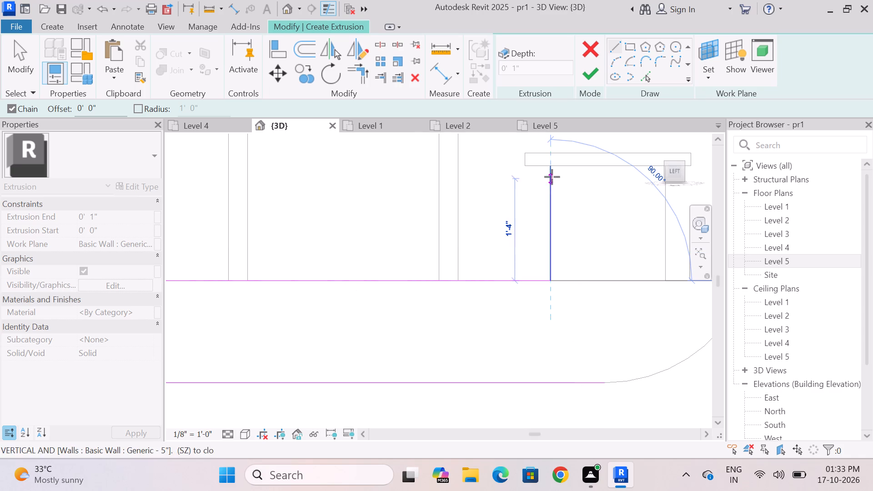
Continue the sketch line around the tab nearer the staircase and along the short wall top to the frame's curve.
left_click(553, 166)
scroll(440, 252, "down", 9)
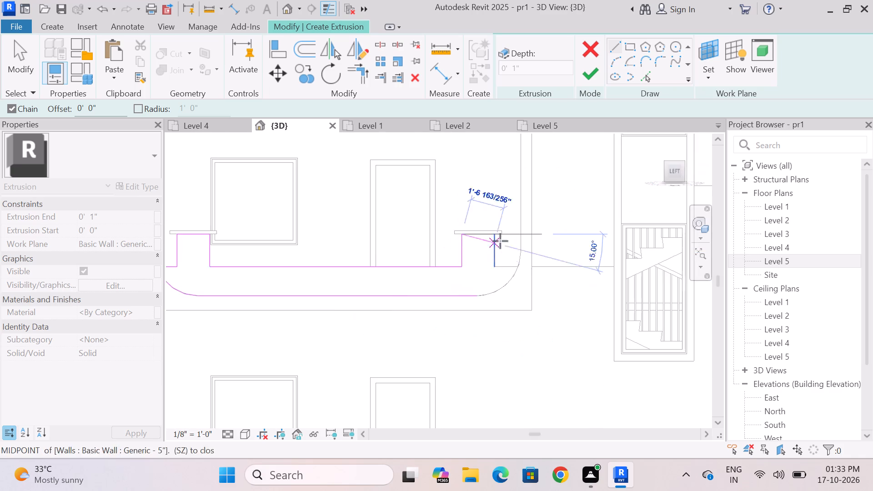
scroll(500, 239, "up", 11)
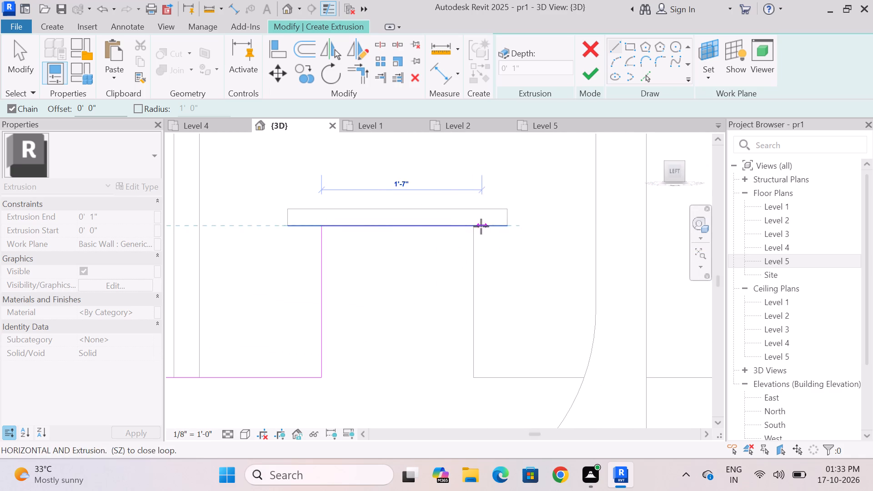
left_click(475, 226)
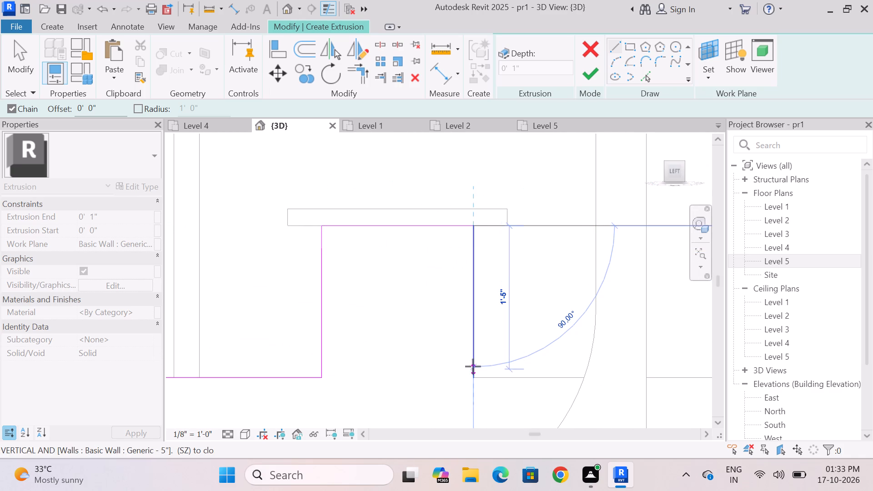
left_click(473, 376)
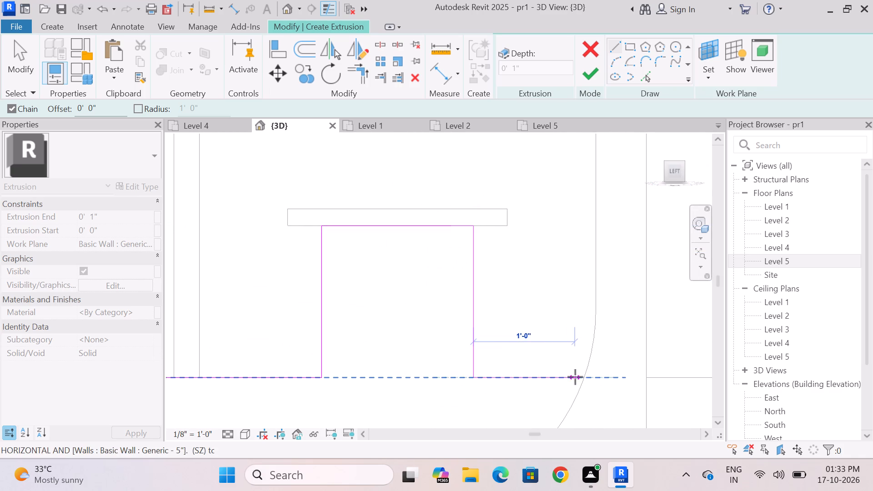
left_click(585, 378)
key("Escape")
scroll(533, 280, "down", 7)
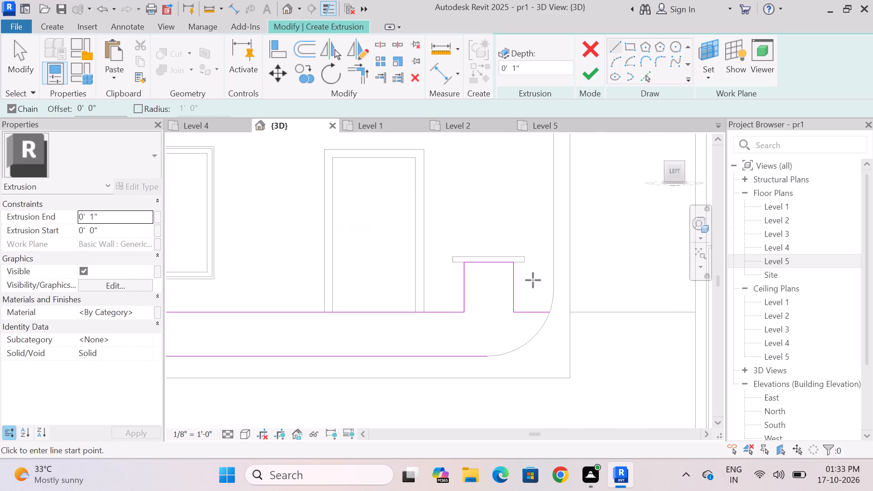
scroll(533, 280, "down", 7)
scroll(528, 282, "up", 3)
key("Escape")
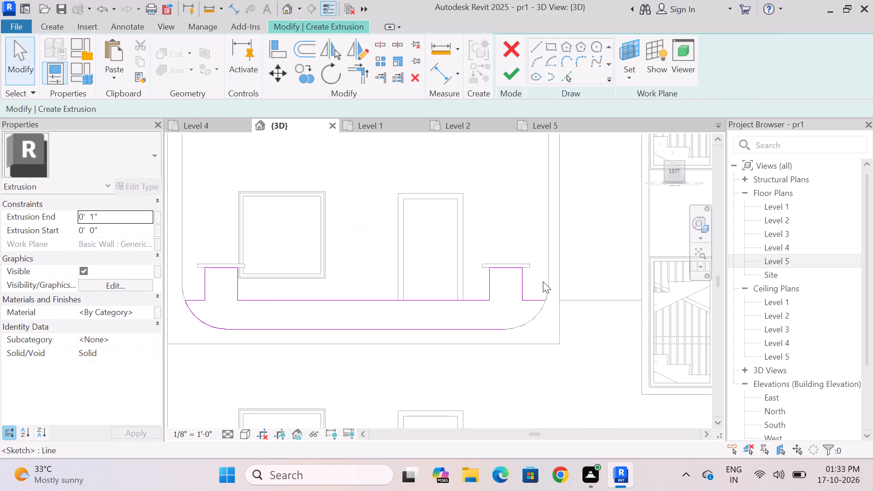
Add the frame's rounded corner arc beside the near tab and trim it to the short wall-top line and the bottom line.
left_click(564, 74)
scroll(538, 301, "up", 4)
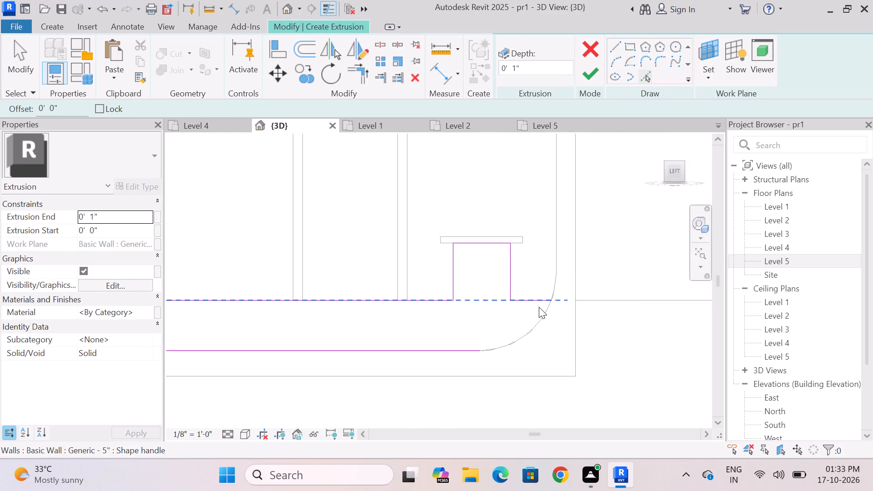
left_click(528, 332)
key("Escape")
key("Escape")
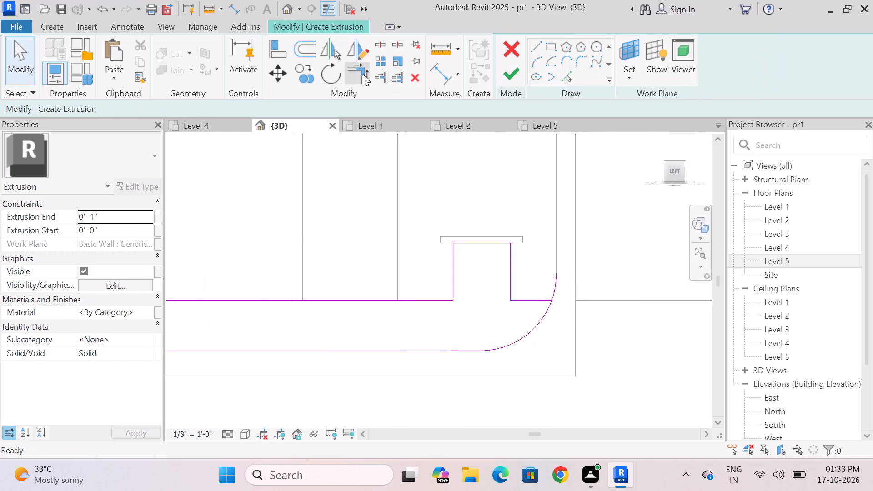
left_click(362, 72)
scroll(552, 326, "up", 4)
left_click(542, 301)
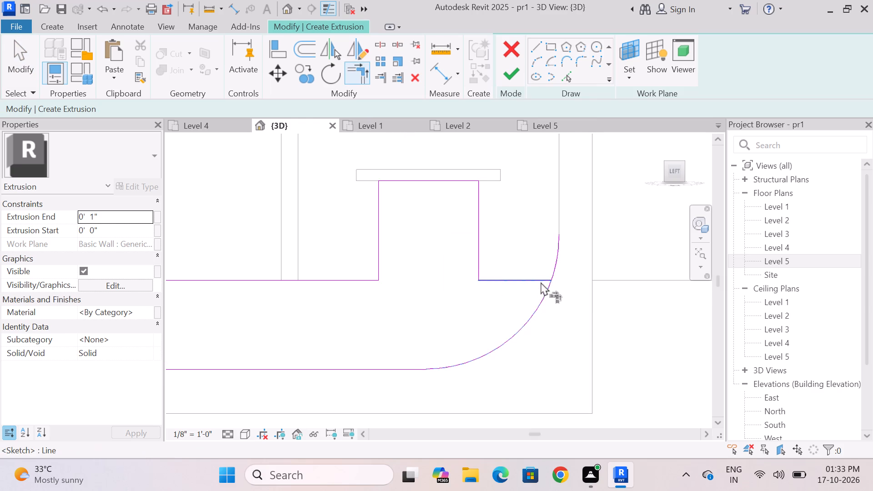
left_click(541, 282)
left_click(405, 371)
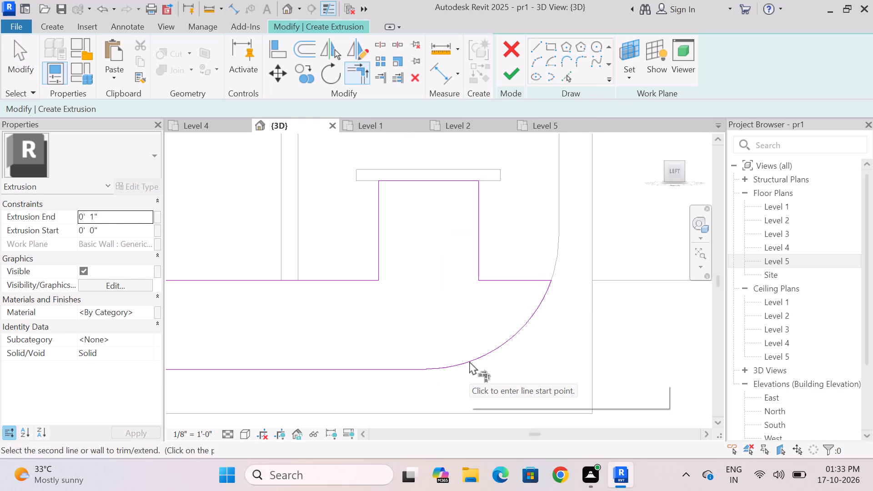
left_click(469, 360)
scroll(483, 300, "down", 15)
key("Escape")
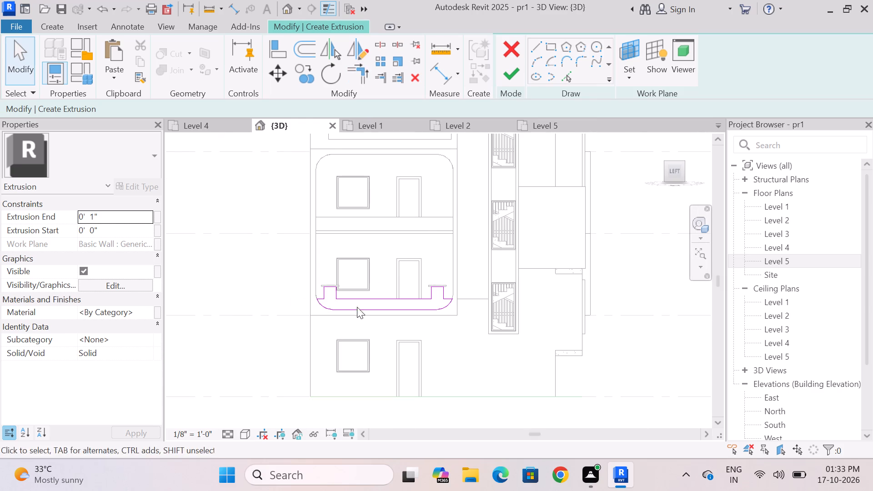
Finish the sketch of the 1" extrusion over the tabbed balcony wall's face.
left_click(508, 75)
key("Escape")
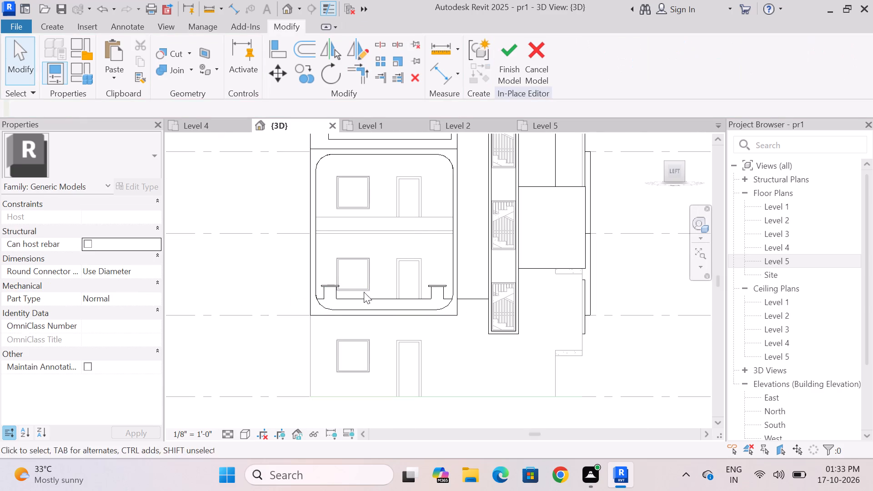
Examine the new extrusion's fit against the tabbed balcony wall, the tab caps and the rounded frame.
scroll(356, 312, "up", 4)
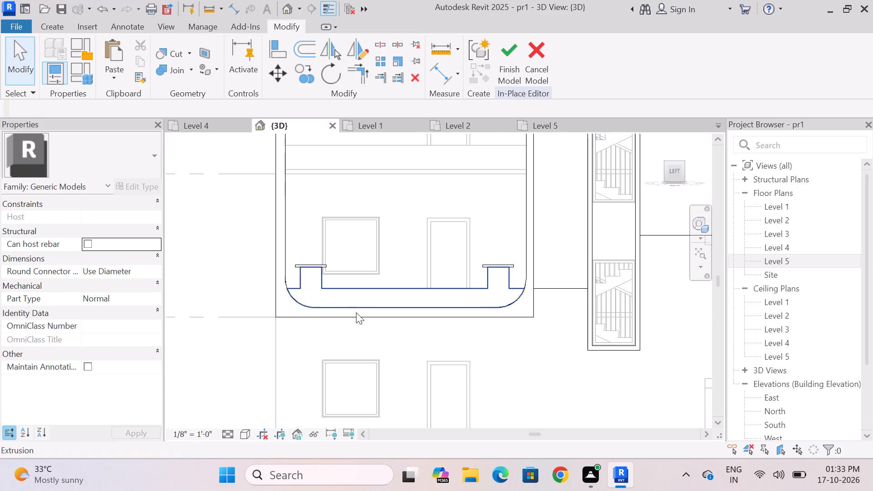
scroll(375, 296, "up", 3)
scroll(292, 247, "up", 3)
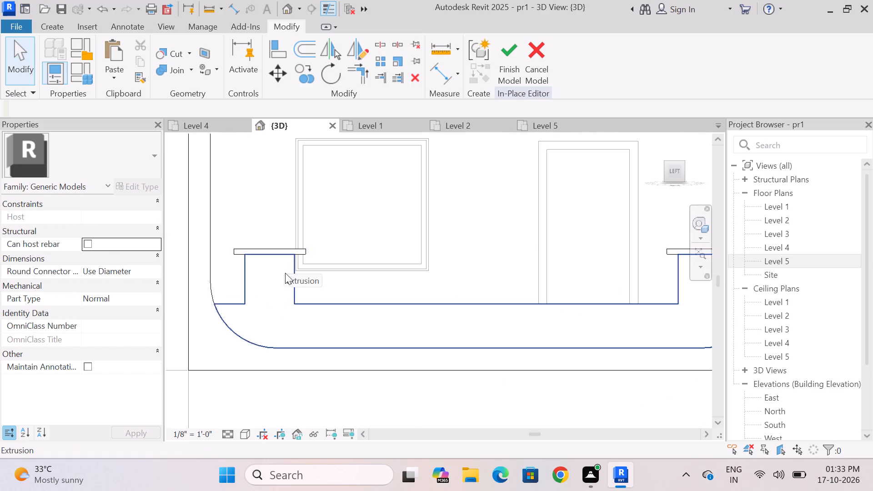
scroll(285, 278, "down", 7)
middle_click_drag(391, 257, 391, 280, "shift")
scroll(324, 346, "up", 4)
scroll(341, 290, "down", 4)
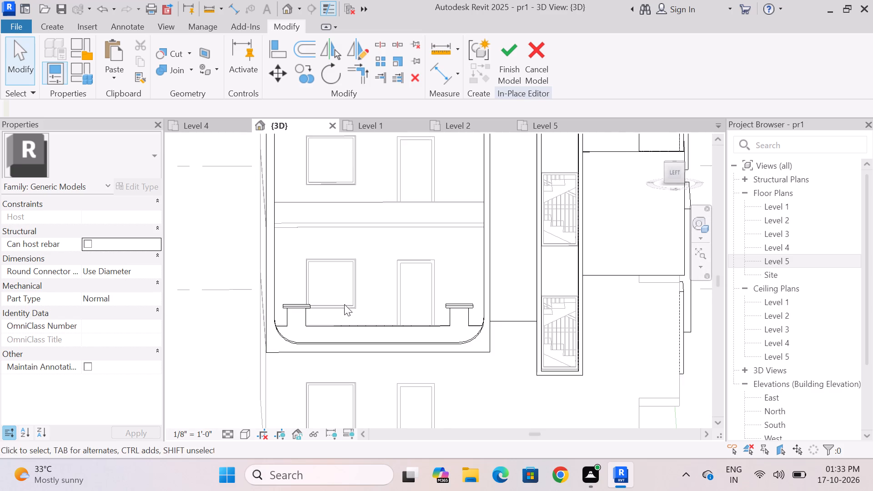
middle_click_drag(359, 315, 351, 350, "shift")
scroll(368, 287, "down", 4)
scroll(326, 361, "up", 10)
scroll(248, 319, "up", 3)
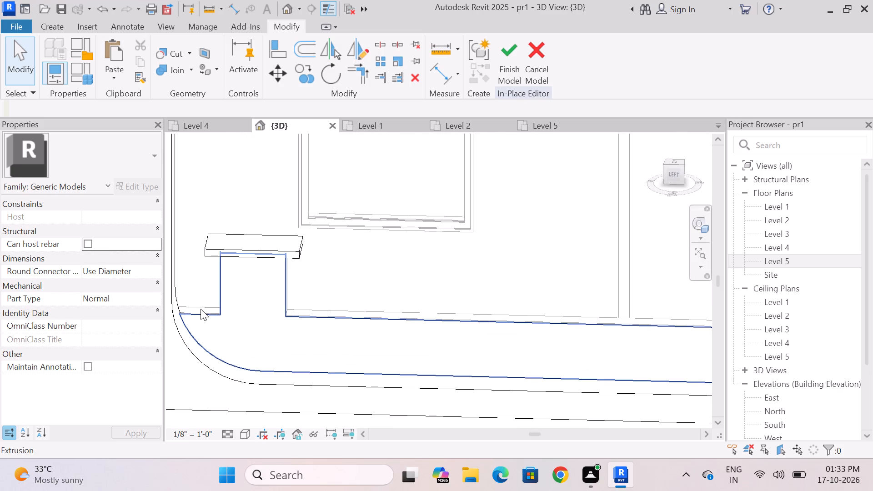
left_click(308, 327, "ctrl")
key("Escape")
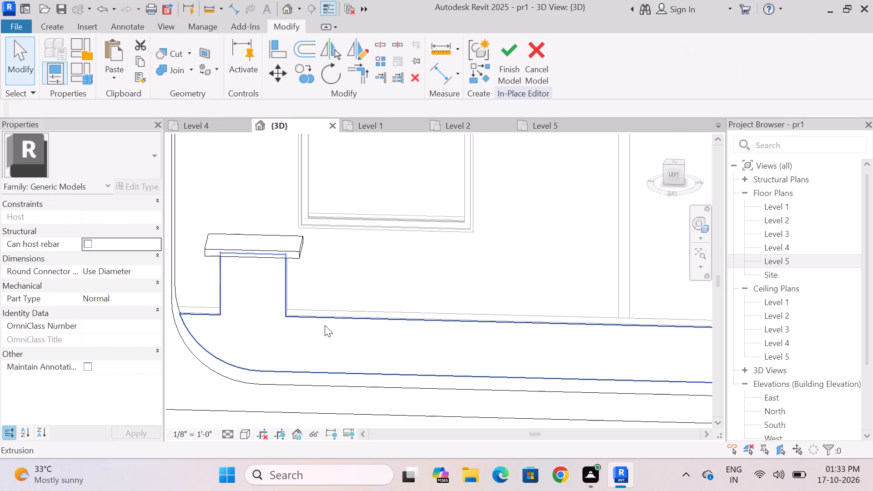
scroll(335, 316, "down", 8)
Finish the in-place generic model.
left_click(503, 55)
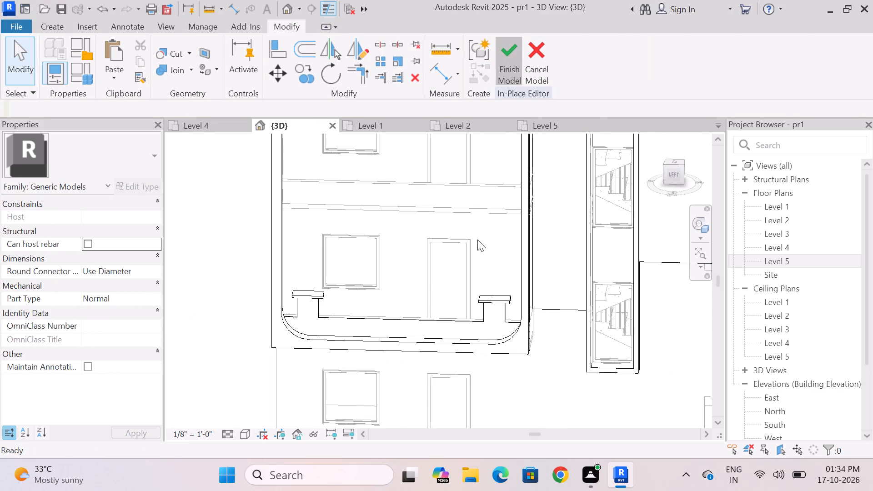
Delete the plain Level 3 balcony wall inside the rounded frame, above the tabbed wall.
scroll(346, 319, "up", 4)
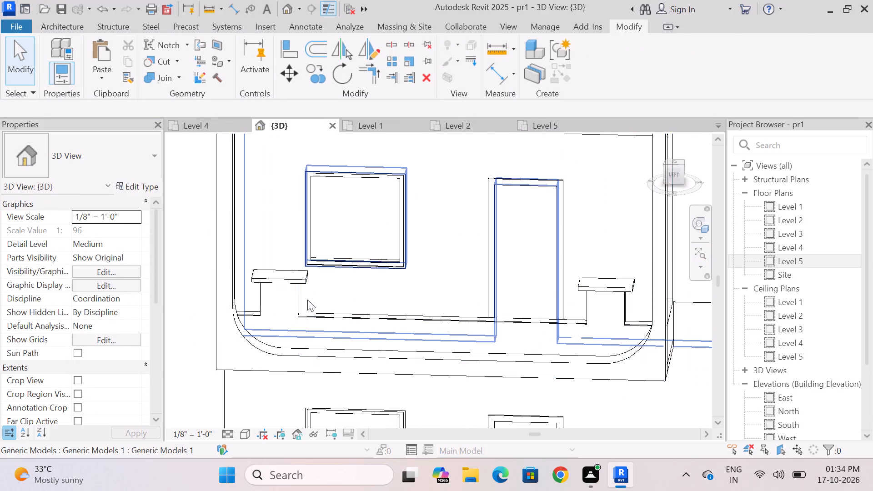
scroll(307, 300, "up", 3)
scroll(207, 316, "up", 6)
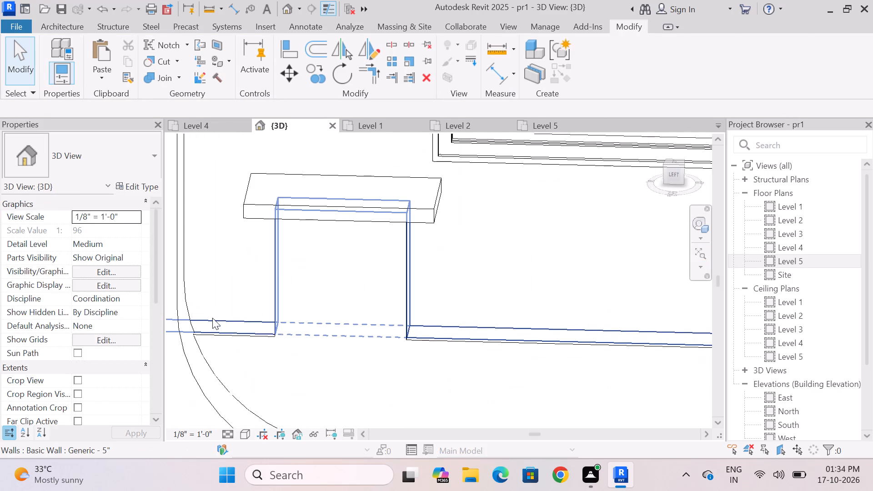
scroll(224, 326, "down", 11)
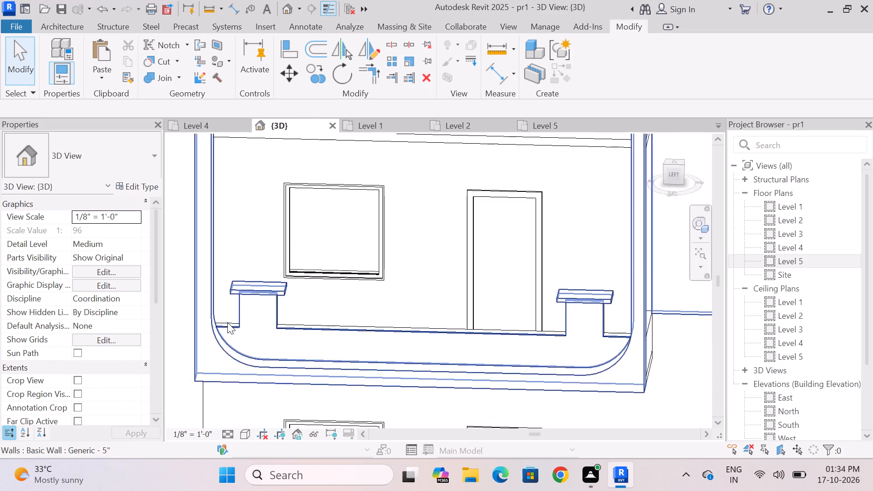
scroll(227, 322, "down", 2)
left_click(287, 191)
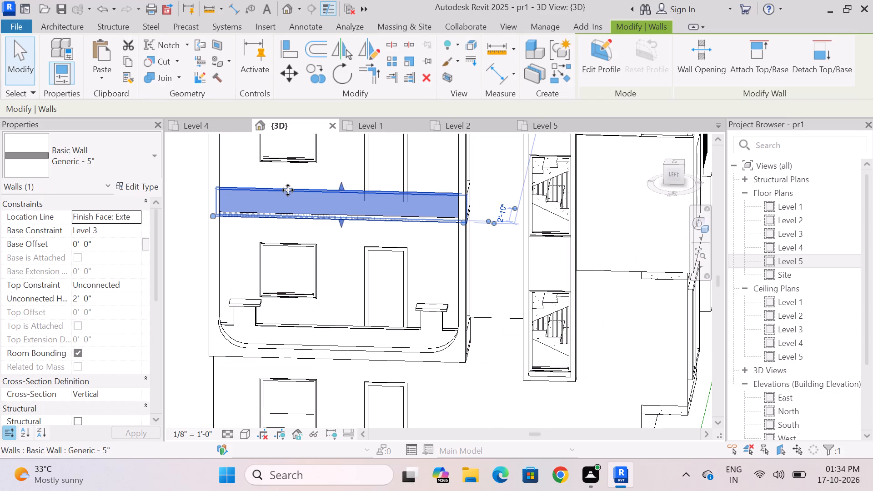
key("Delete")
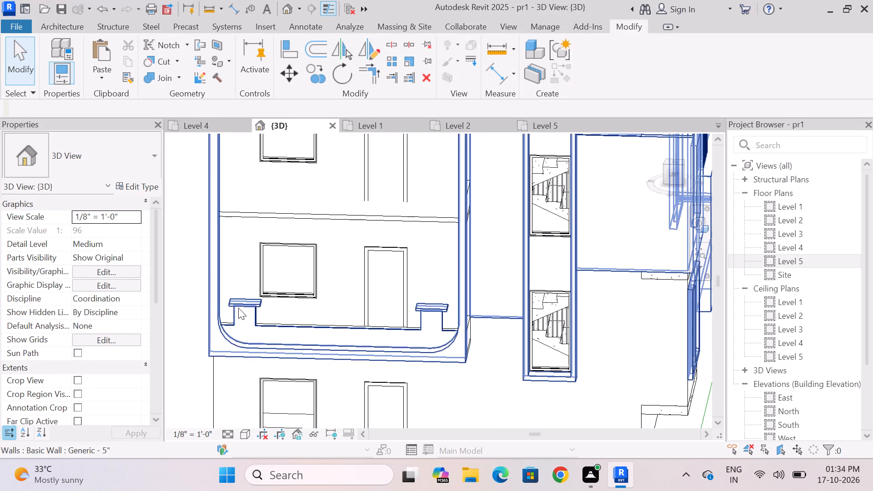
Copy the tabbed Level 2 balcony wall in the rounded frame and paste it aligned to Level 3.
scroll(238, 308, "up", 14)
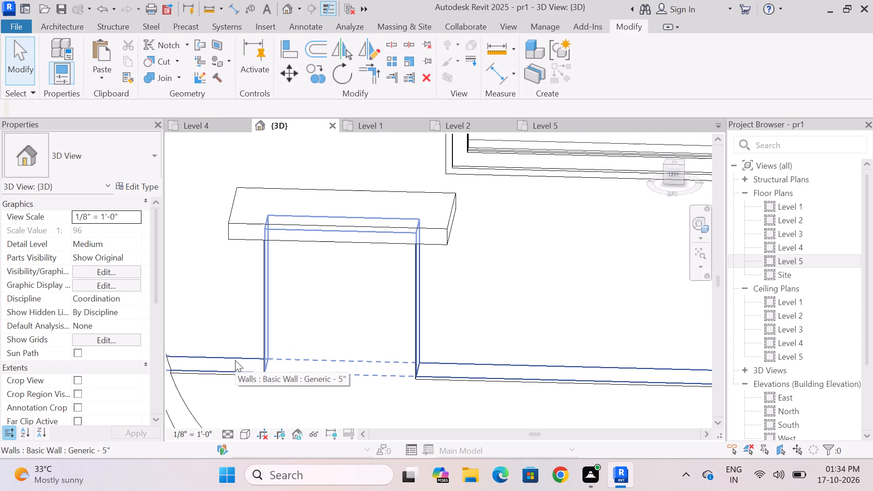
left_click(235, 360, "ctrl")
scroll(235, 360, "down", 11)
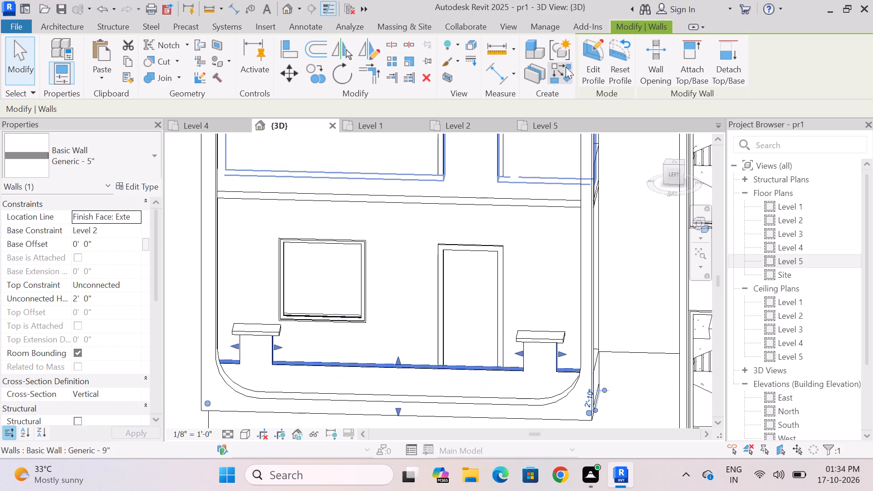
left_click(126, 58)
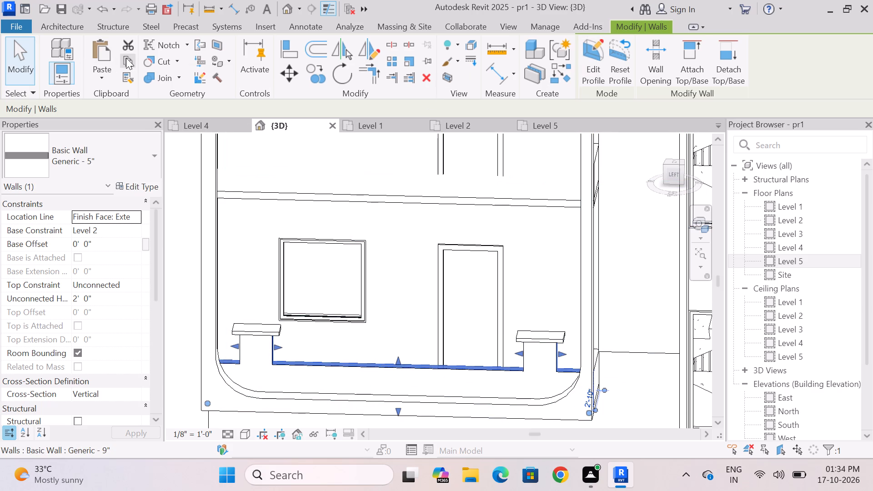
left_click(102, 85)
left_click(132, 133)
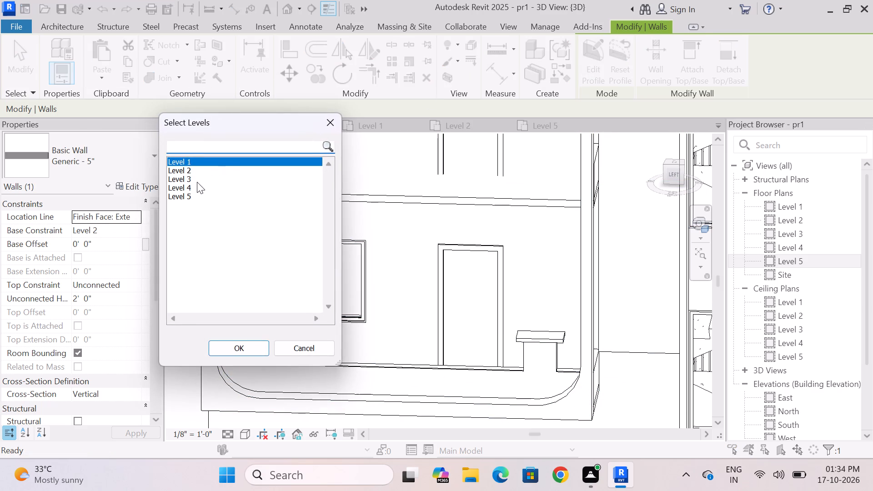
left_click(196, 180)
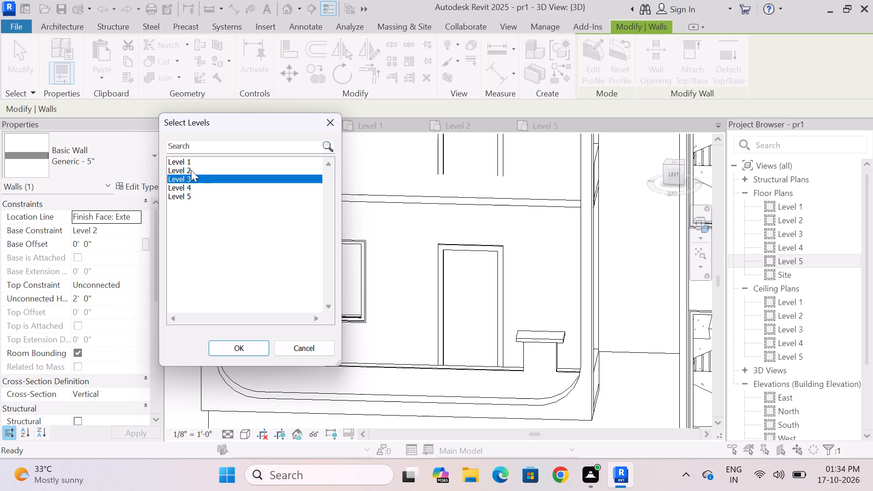
left_click(231, 342)
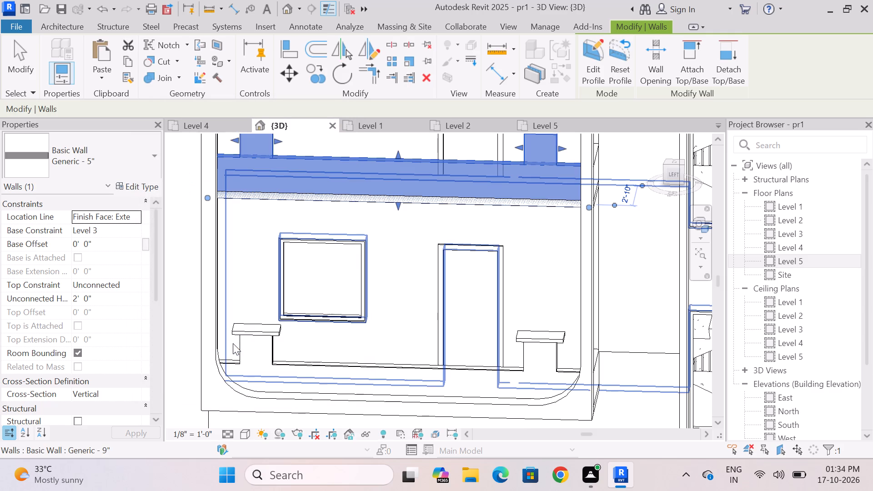
key("Escape")
Open the facade's in-place generic model for editing.
scroll(348, 253, "down", 4)
scroll(302, 315, "up", 3)
left_click(302, 316)
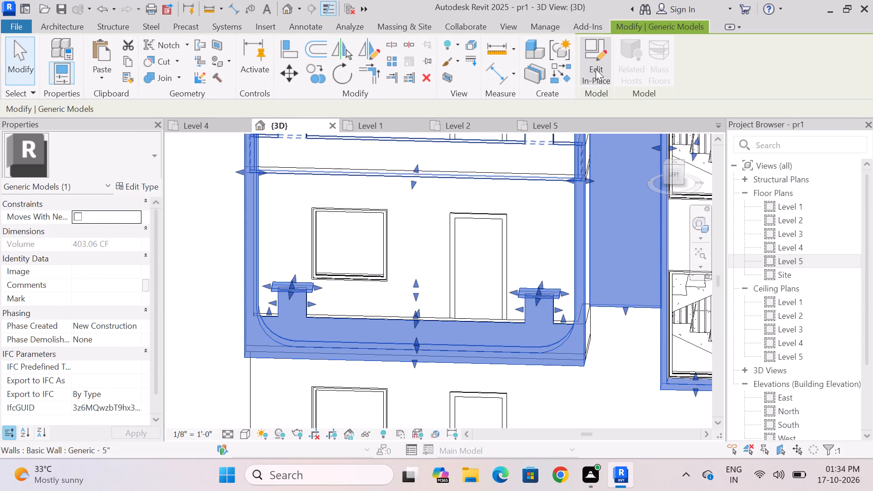
left_click(596, 67)
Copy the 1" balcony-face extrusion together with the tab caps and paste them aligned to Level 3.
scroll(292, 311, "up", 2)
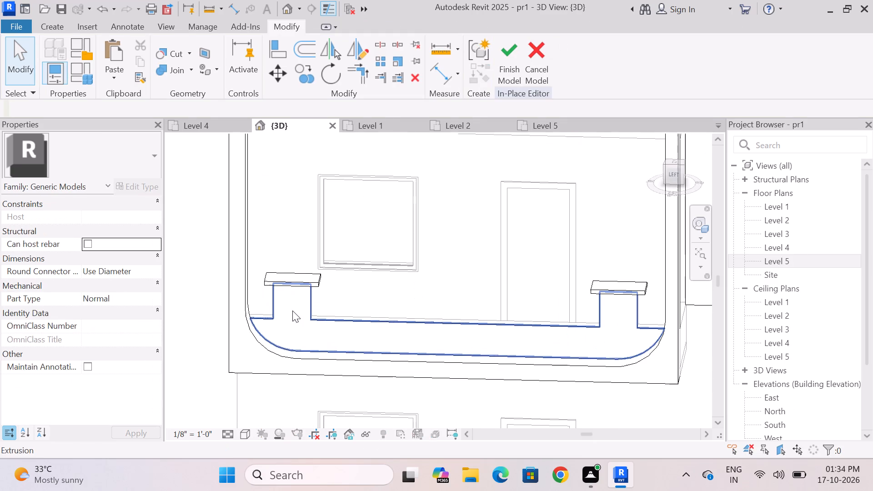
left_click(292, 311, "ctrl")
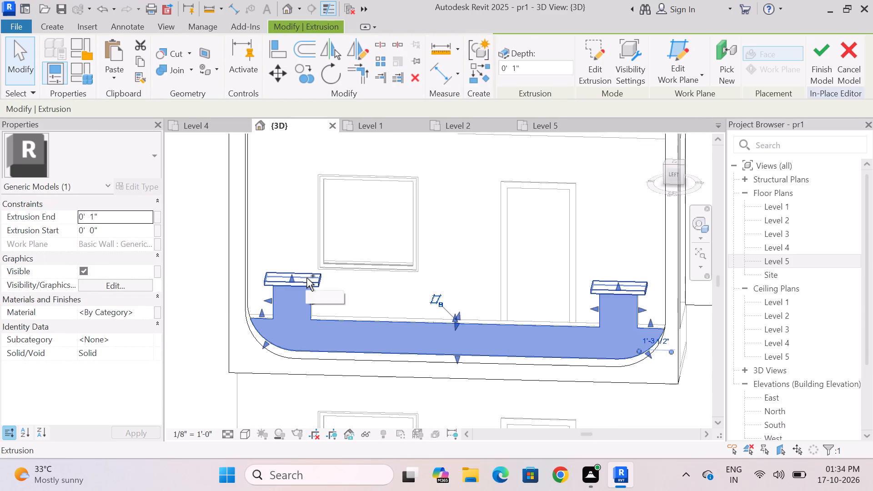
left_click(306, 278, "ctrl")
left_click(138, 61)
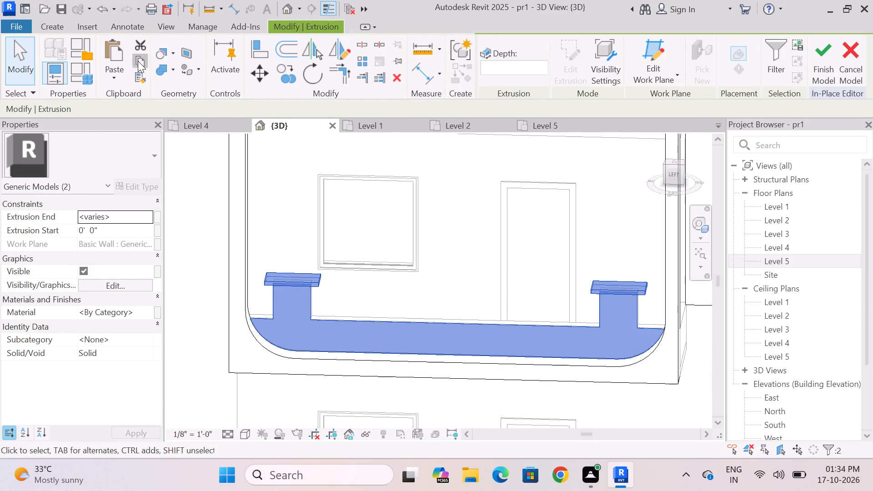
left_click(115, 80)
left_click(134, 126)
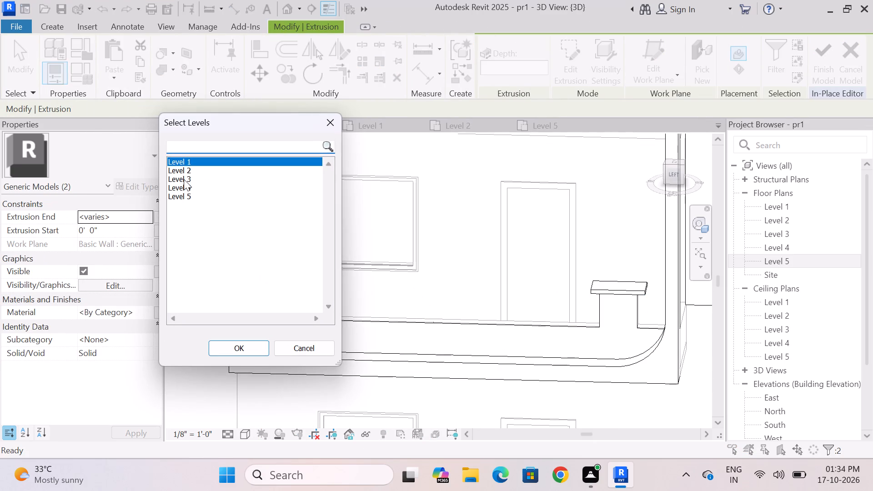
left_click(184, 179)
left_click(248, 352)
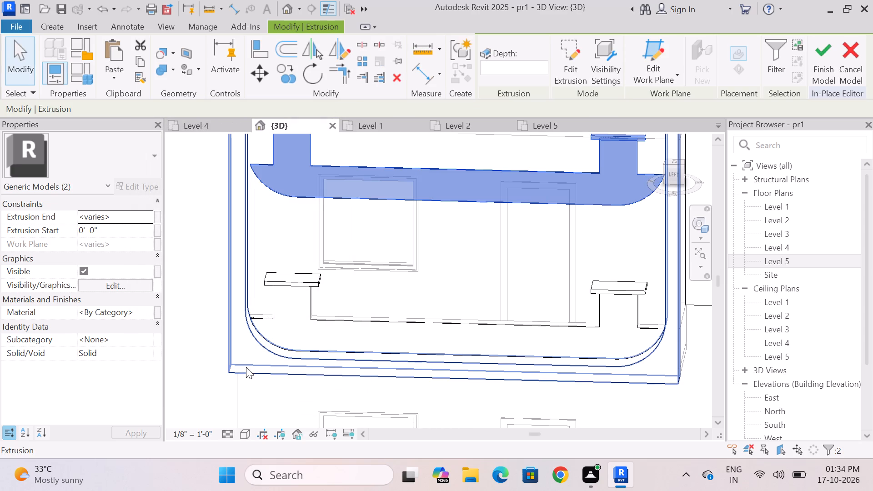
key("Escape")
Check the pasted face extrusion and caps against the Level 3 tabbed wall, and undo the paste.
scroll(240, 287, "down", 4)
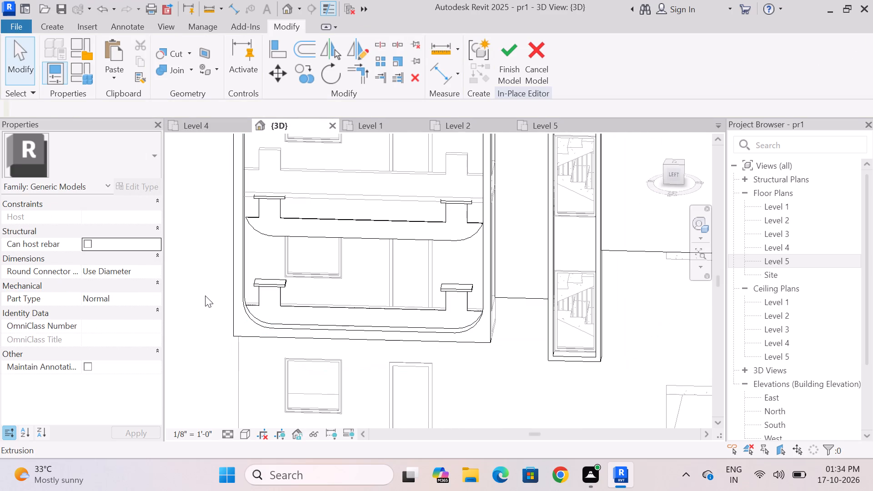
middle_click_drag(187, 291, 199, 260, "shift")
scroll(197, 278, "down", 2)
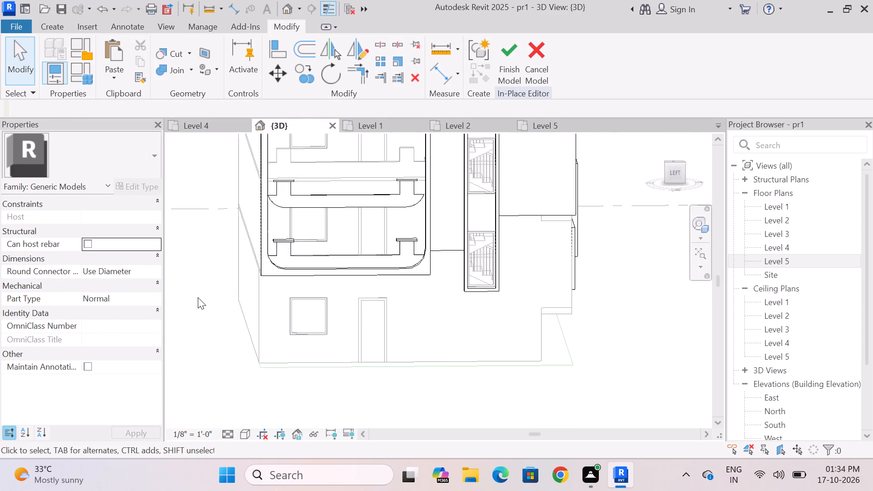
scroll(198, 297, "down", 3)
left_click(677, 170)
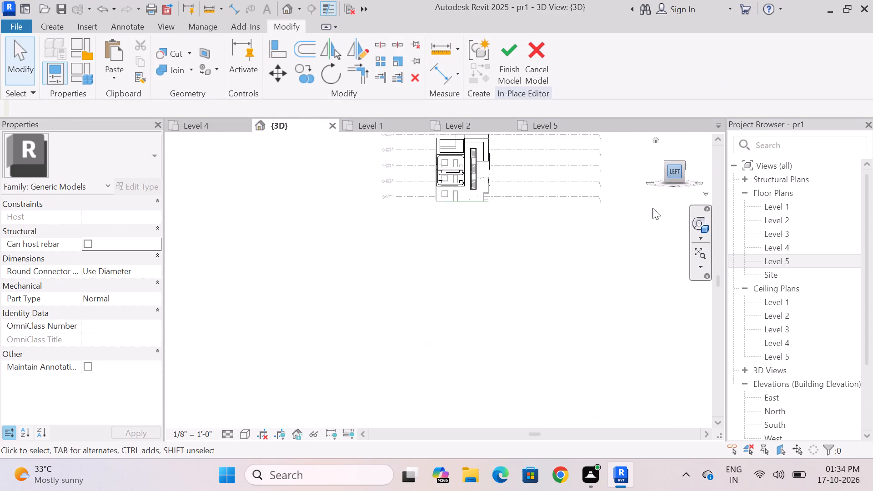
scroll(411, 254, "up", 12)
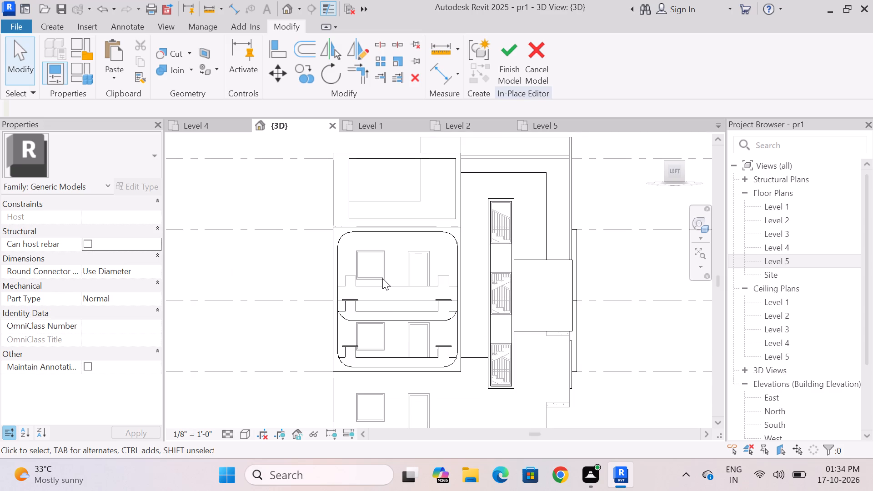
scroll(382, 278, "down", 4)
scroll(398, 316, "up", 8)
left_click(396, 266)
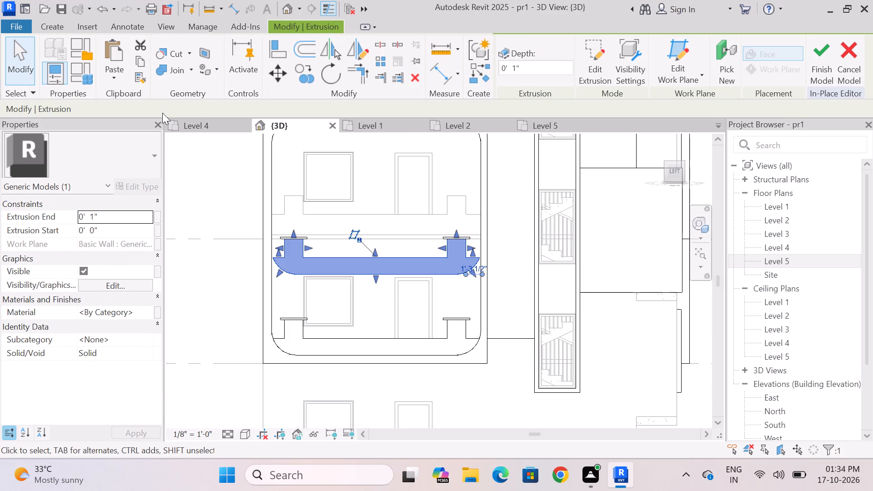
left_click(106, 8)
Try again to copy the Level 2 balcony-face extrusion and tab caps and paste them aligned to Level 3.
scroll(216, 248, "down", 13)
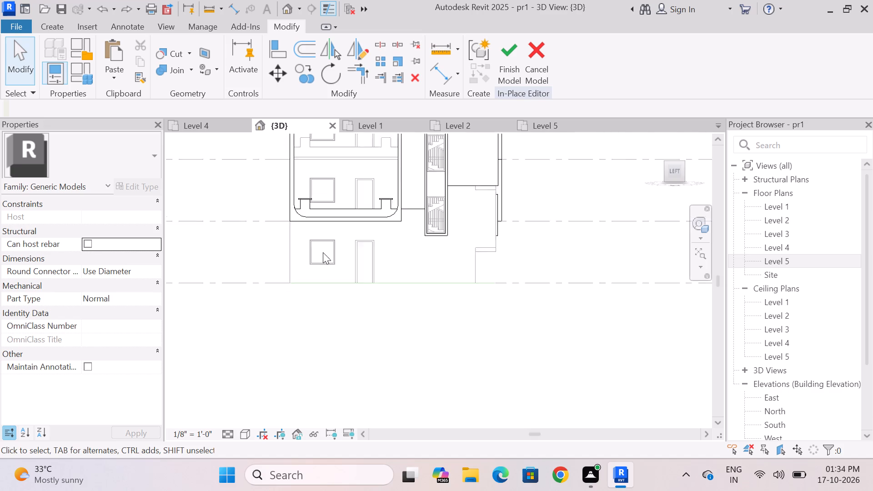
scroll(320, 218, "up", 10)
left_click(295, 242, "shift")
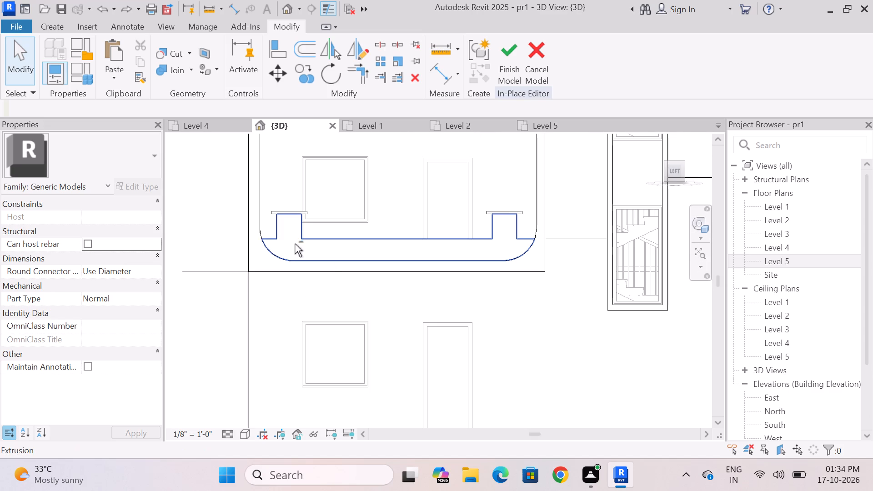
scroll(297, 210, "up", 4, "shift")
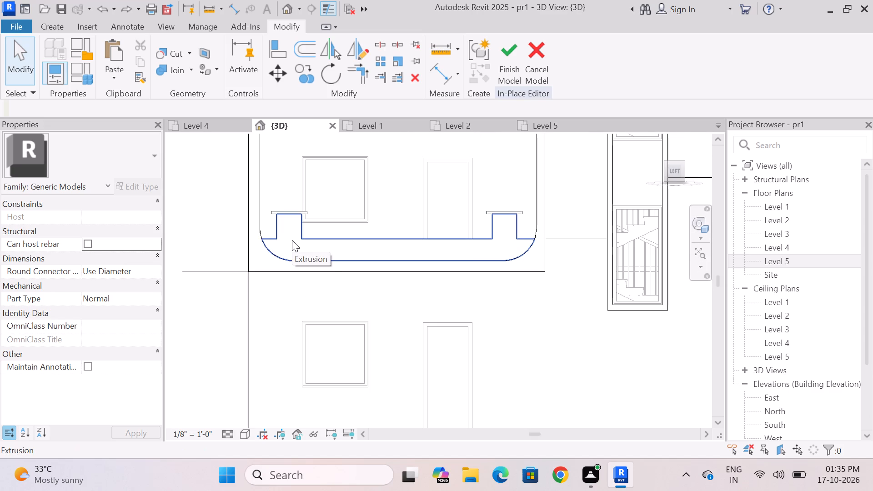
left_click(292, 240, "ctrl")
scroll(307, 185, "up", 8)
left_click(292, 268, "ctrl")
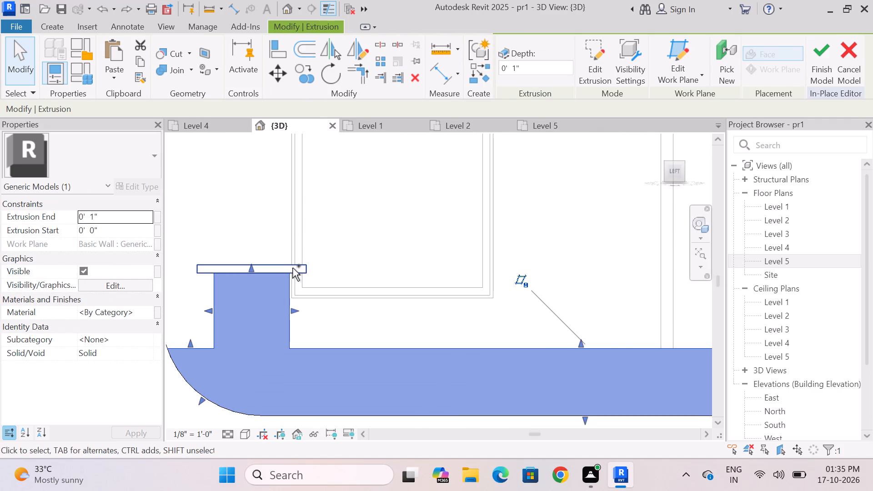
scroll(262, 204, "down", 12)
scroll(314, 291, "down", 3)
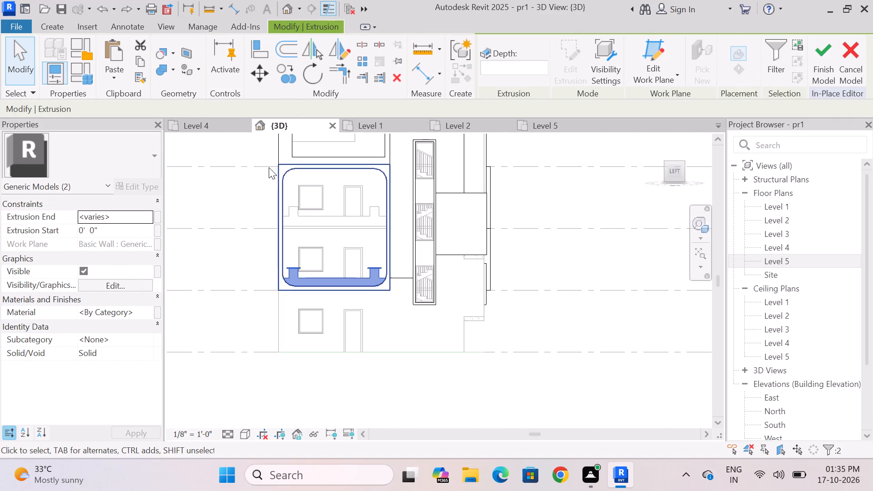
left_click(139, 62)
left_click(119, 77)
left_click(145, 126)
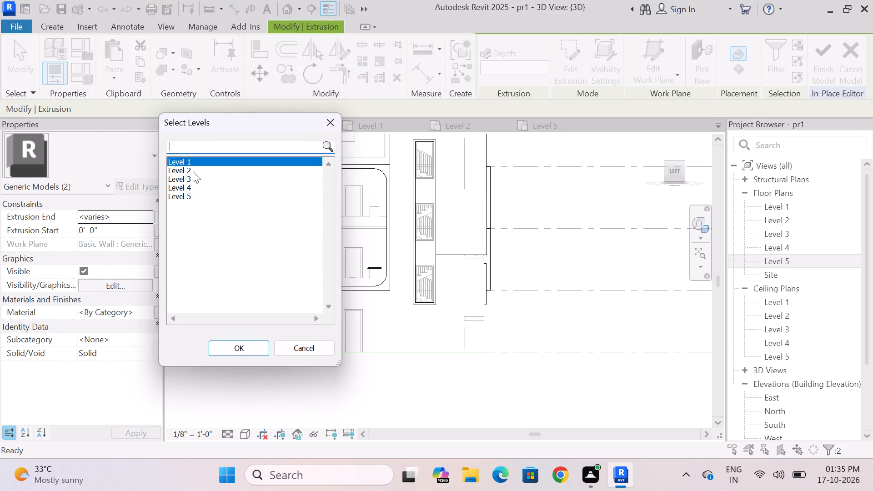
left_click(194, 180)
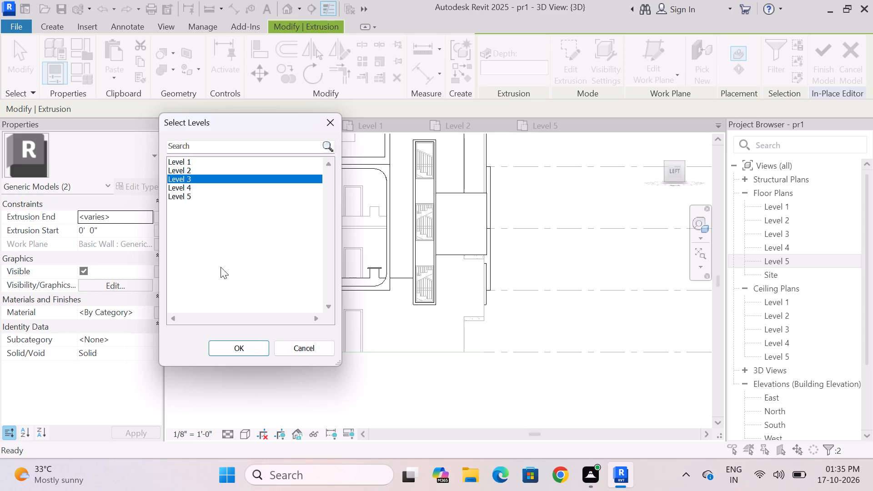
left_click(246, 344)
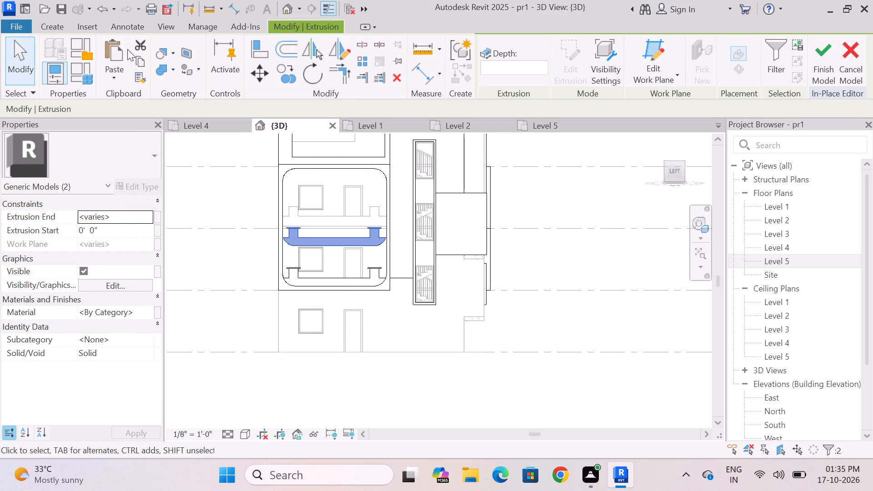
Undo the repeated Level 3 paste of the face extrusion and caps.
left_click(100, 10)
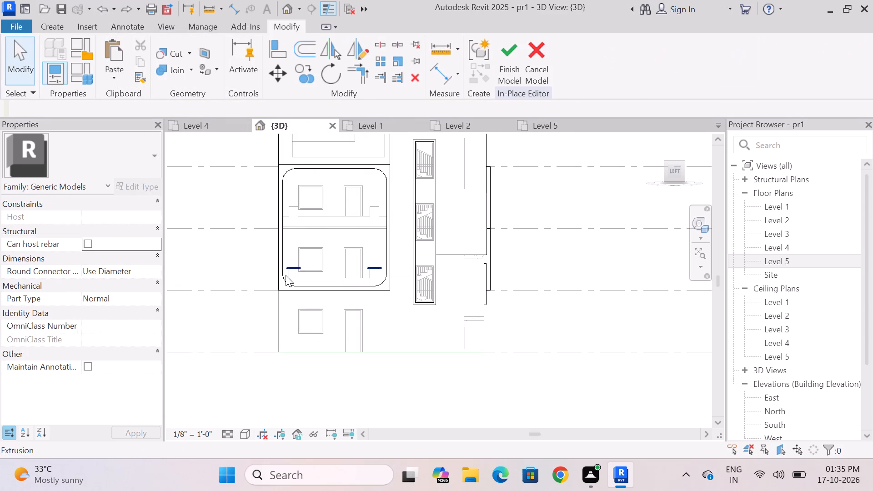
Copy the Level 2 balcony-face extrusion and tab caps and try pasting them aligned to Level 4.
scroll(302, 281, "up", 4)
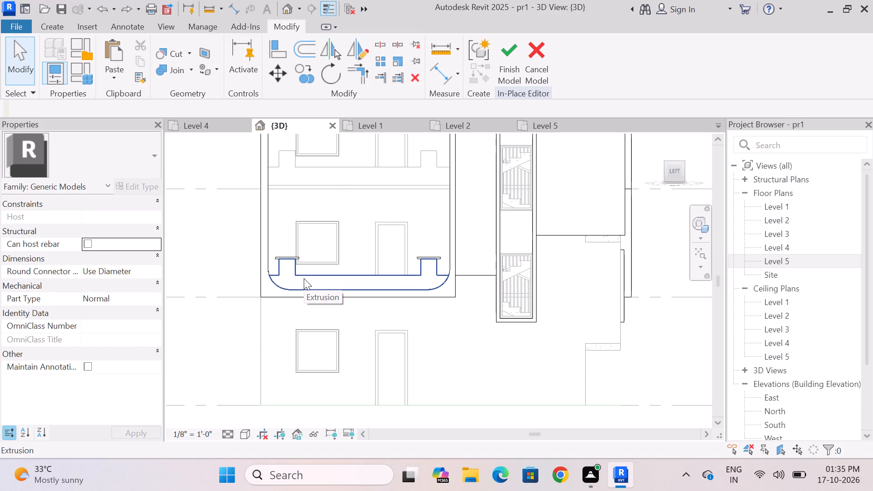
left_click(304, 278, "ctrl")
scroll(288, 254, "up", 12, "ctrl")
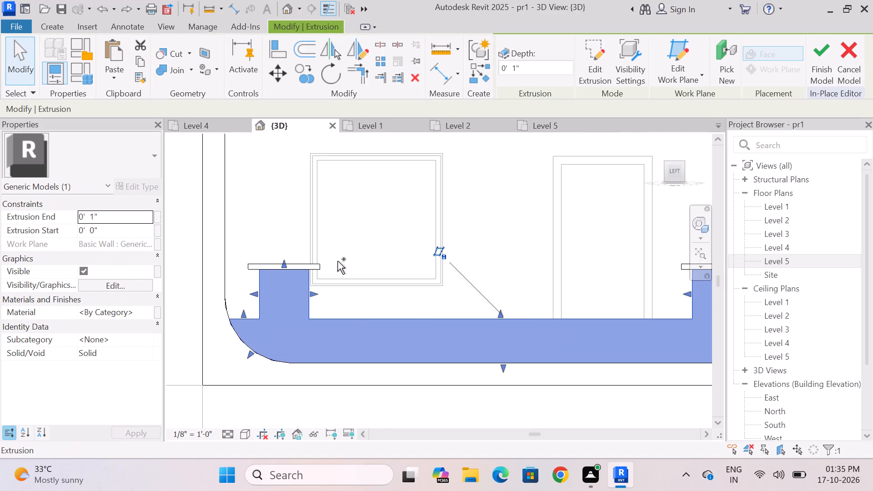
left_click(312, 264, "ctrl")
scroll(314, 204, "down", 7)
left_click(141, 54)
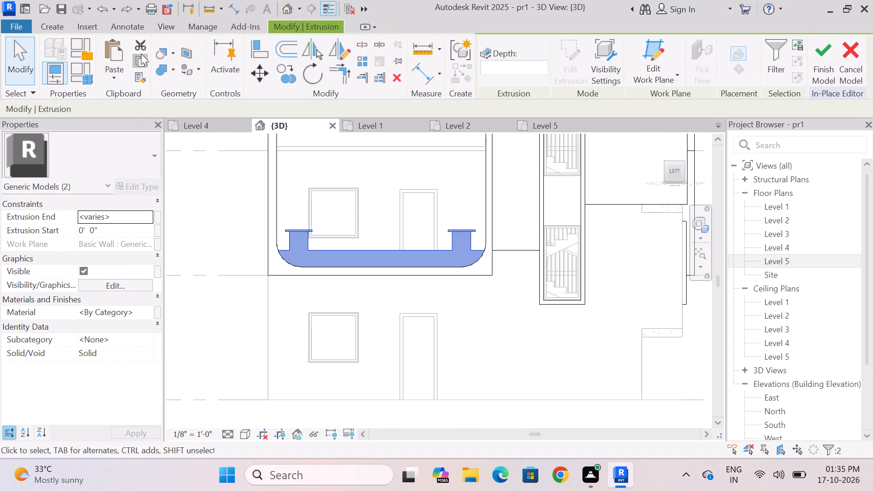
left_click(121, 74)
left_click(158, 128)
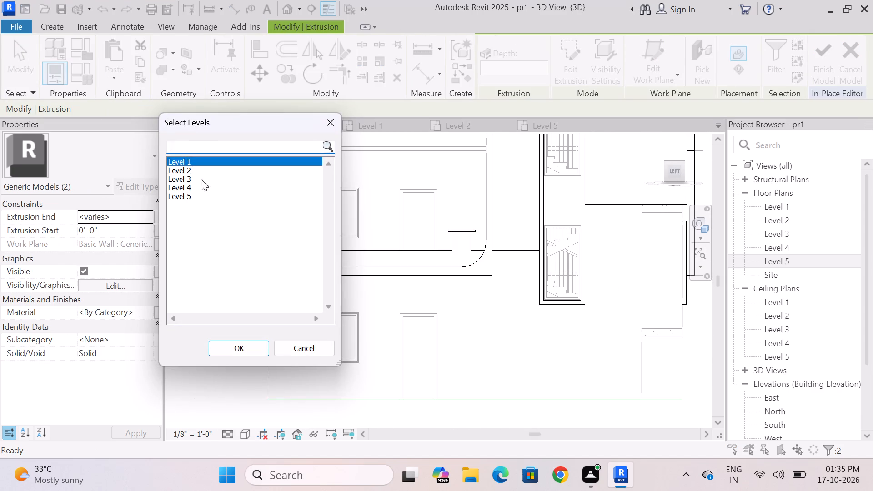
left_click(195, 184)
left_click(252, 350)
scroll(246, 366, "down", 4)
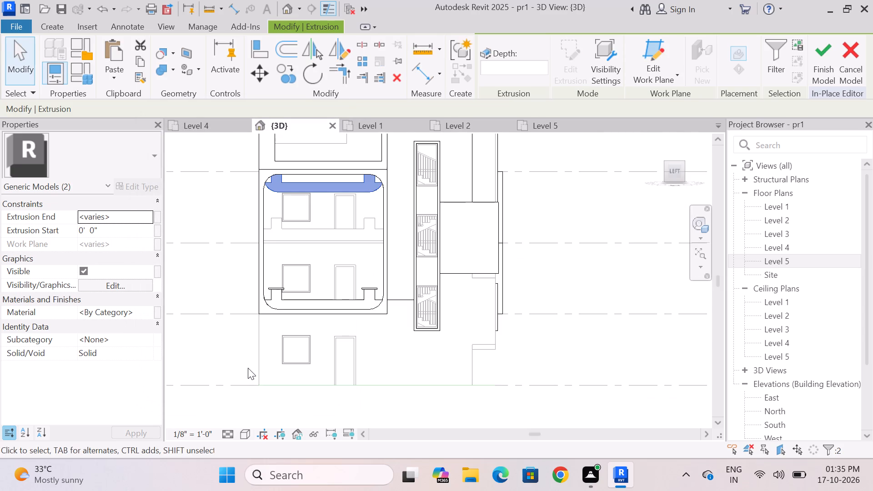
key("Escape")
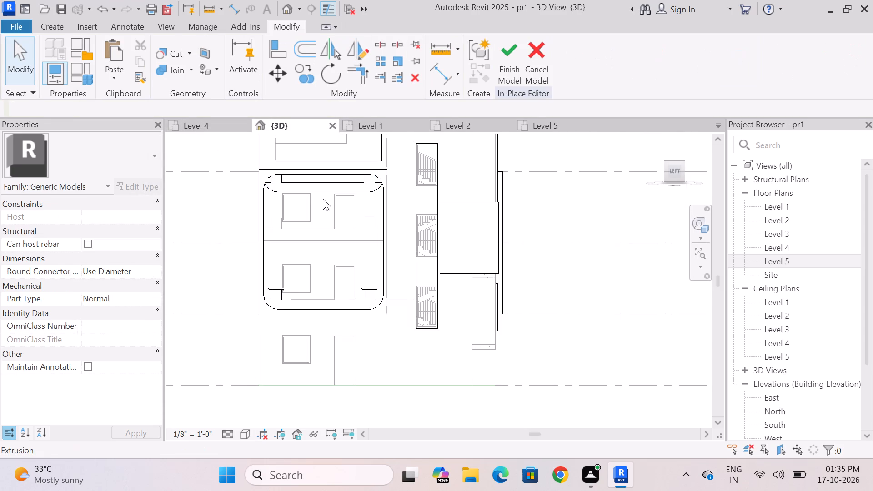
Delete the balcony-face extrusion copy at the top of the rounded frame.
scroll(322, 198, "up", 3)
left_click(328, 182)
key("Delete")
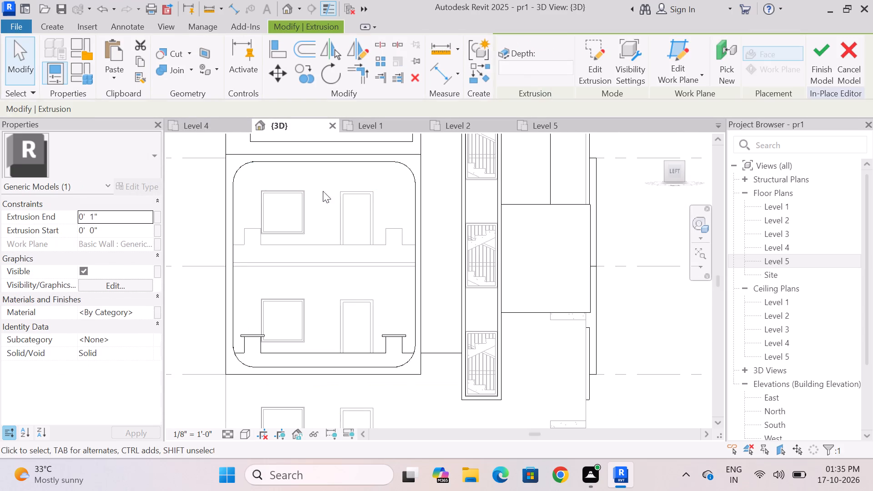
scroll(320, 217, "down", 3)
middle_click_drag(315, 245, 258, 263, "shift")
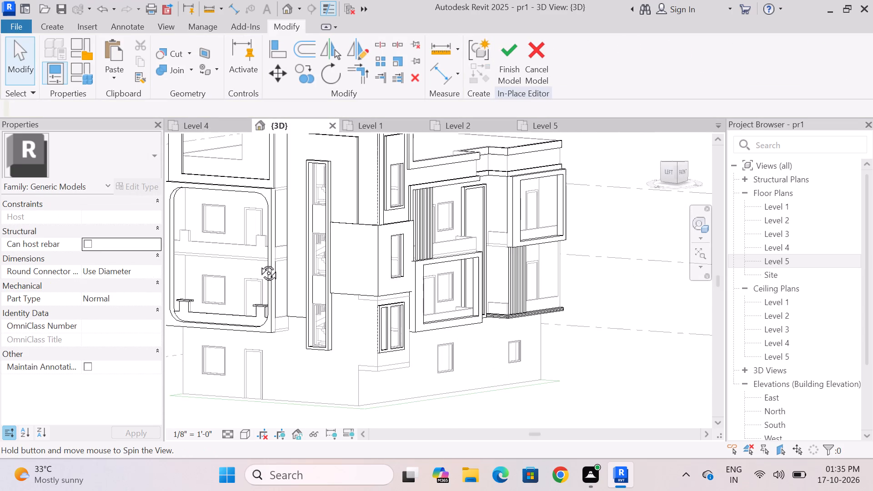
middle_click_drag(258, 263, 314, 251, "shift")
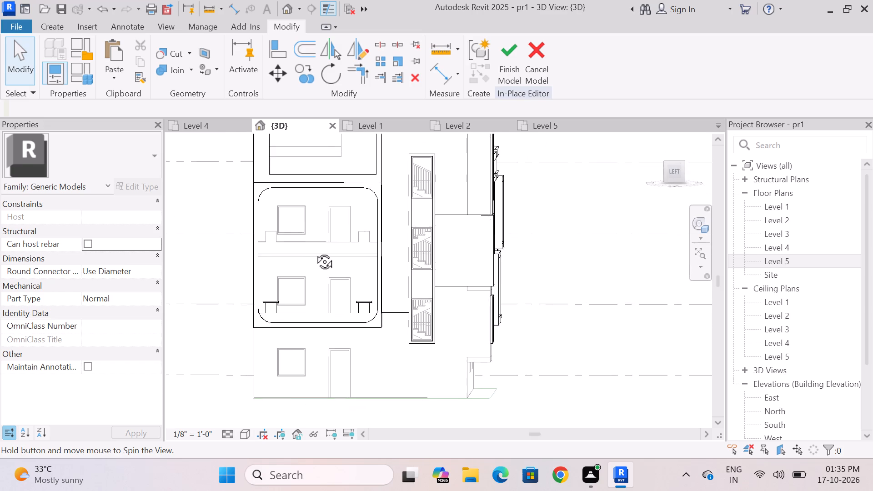
Examine the whole building from the left and front sides to review the balcony frames and facade features.
middle_click_drag(314, 251, 319, 260, "shift")
scroll(314, 261, "down", 3)
scroll(311, 321, "up", 8)
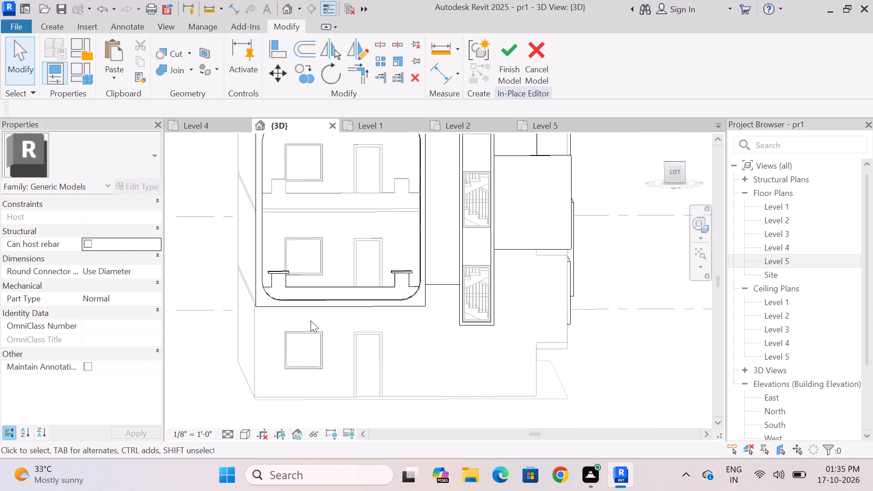
middle_click_drag(311, 312, 290, 313, "shift")
scroll(398, 290, "down", 6)
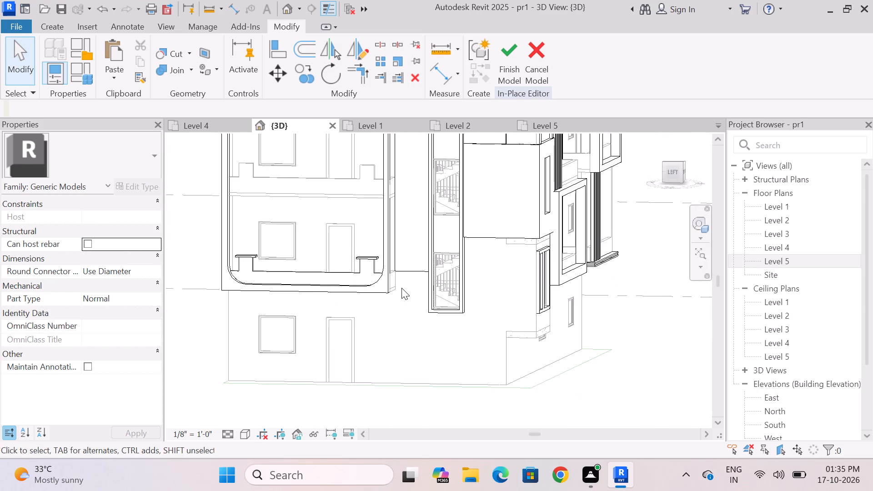
scroll(497, 320, "down", 3)
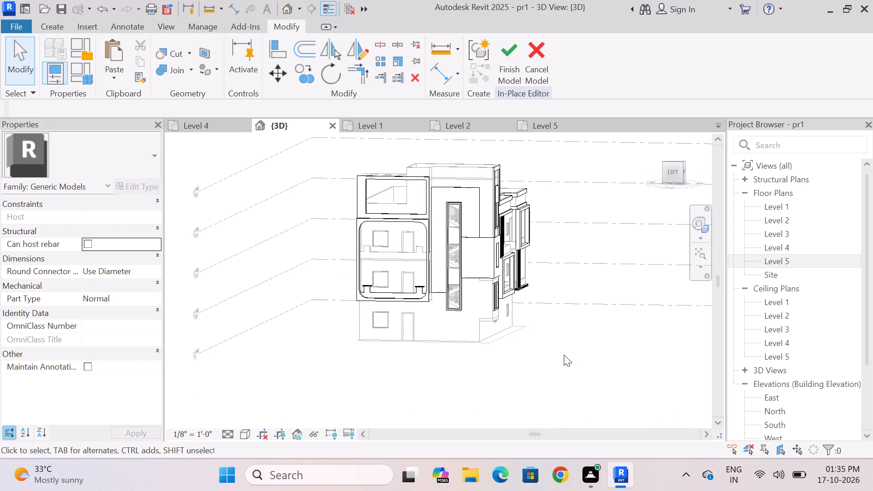
middle_click_drag(561, 355, 372, 350, "shift")
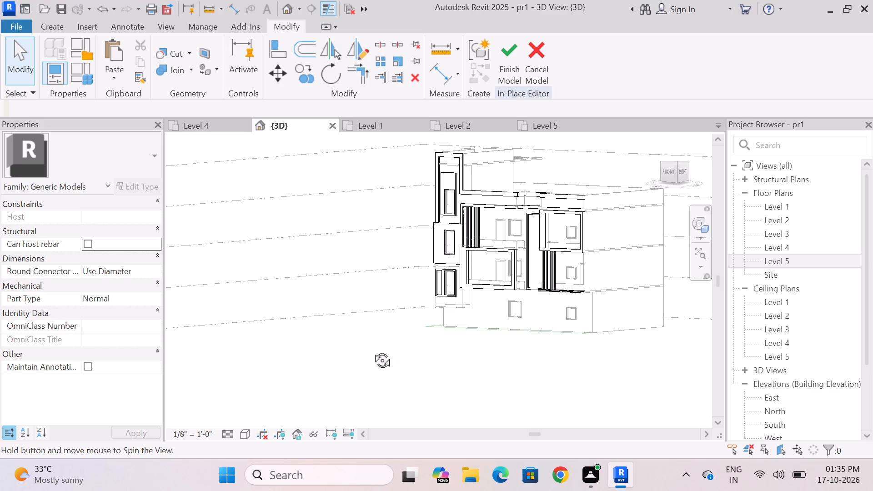
middle_click_drag(372, 350, 421, 342, "shift")
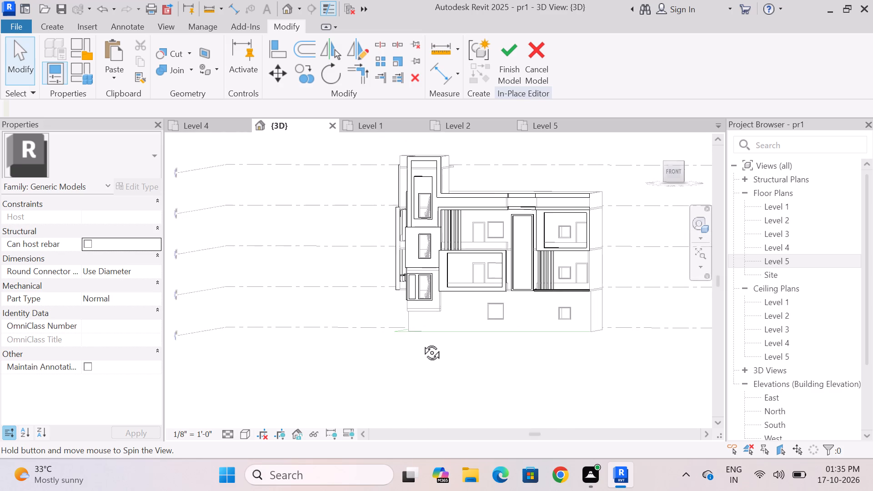
middle_click_drag(421, 342, 472, 349, "shift")
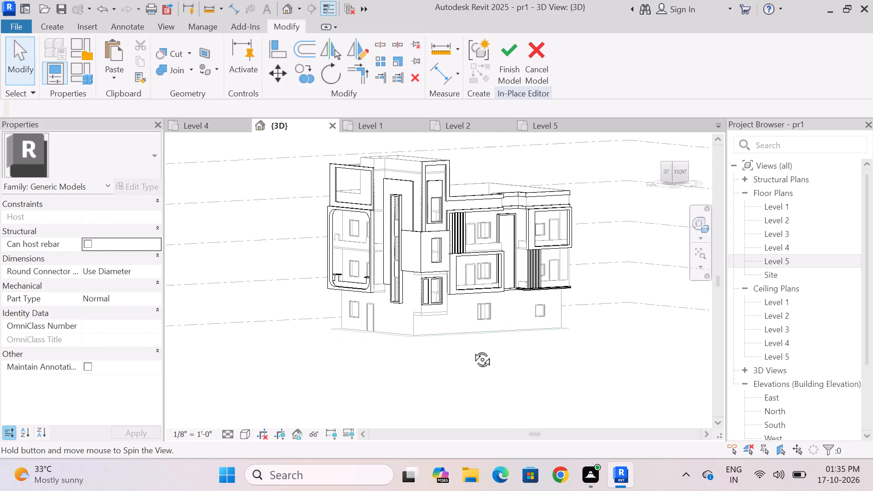
middle_click_drag(472, 349, 550, 341, "shift")
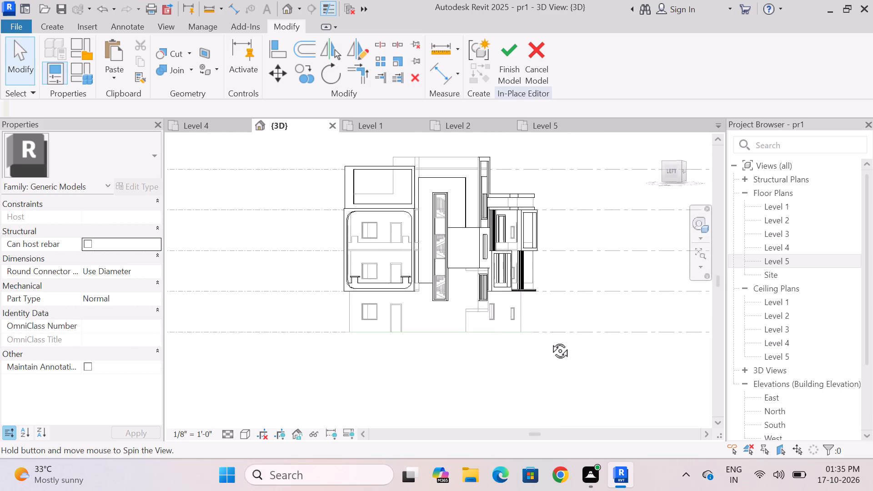
middle_click_drag(550, 341, 479, 349, "shift")
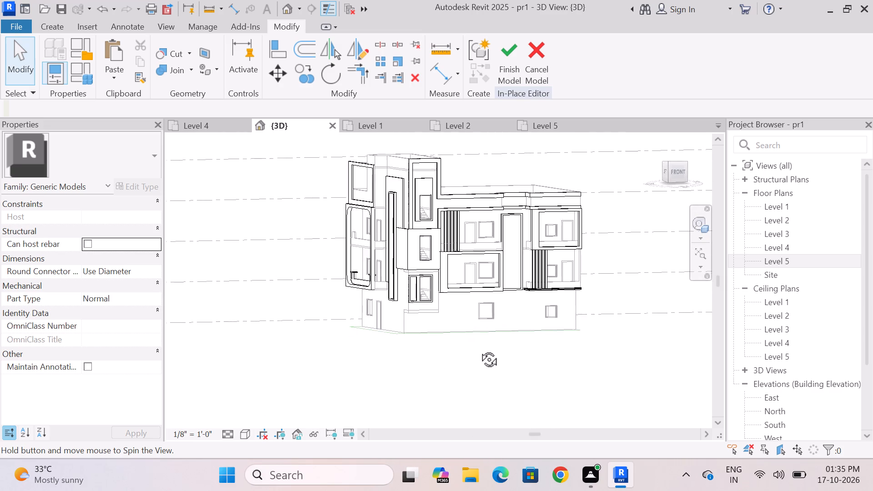
middle_click_drag(479, 349, 584, 347, "shift")
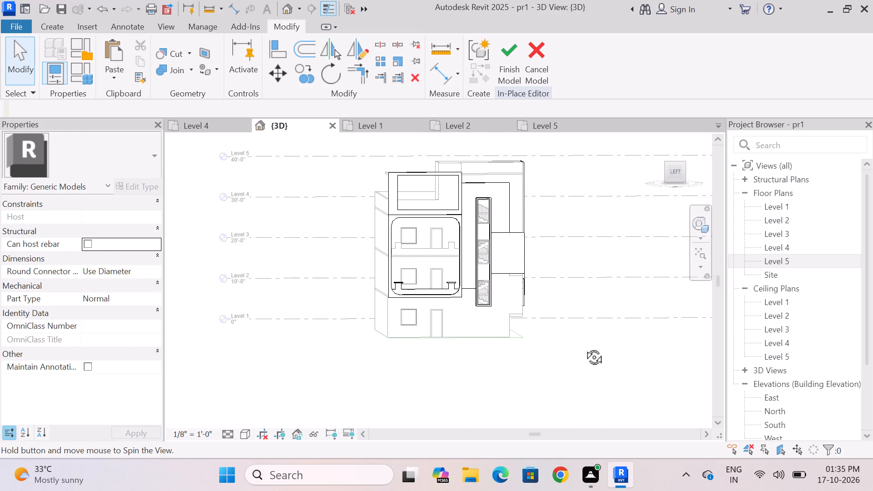
middle_click_drag(584, 347, 577, 351, "shift")
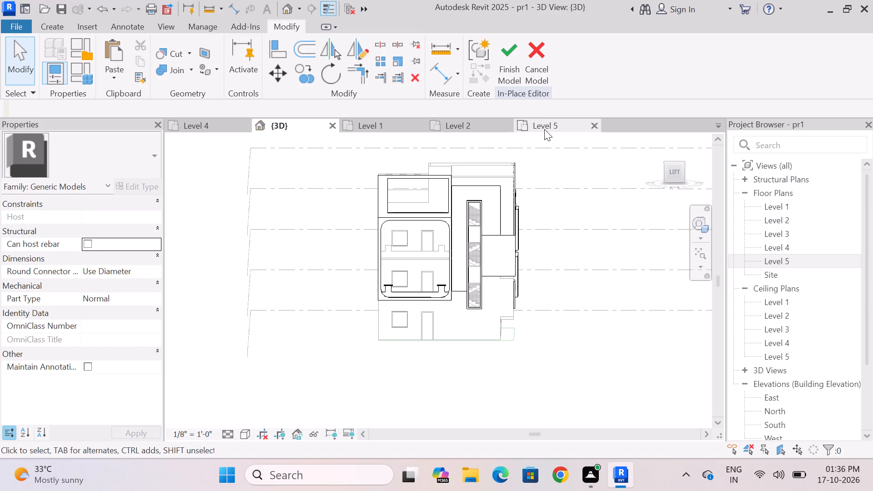
Start a 2" deep extrusion and sketch a 4'-11" by 8'-6" rectangle in the stair-side part of the upper rectangular frame's opening.
scroll(375, 197, "up", 5)
scroll(424, 190, "up", 2)
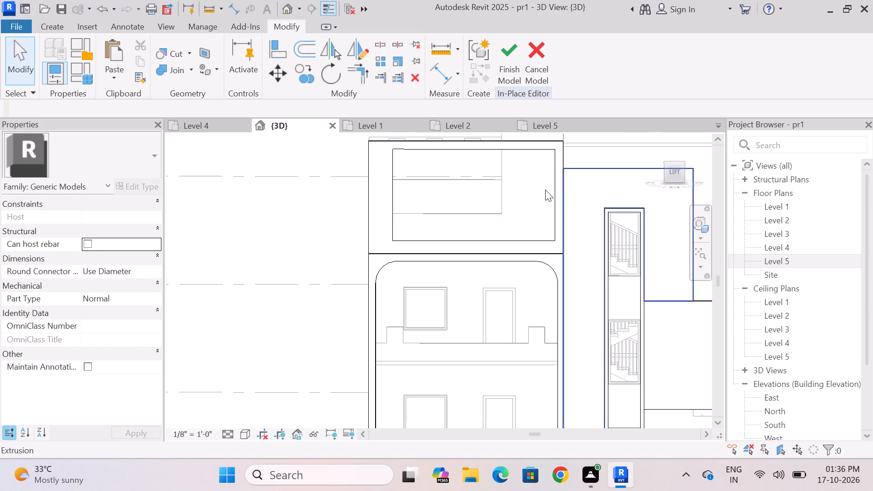
scroll(516, 187, "down", 3)
left_click(674, 172)
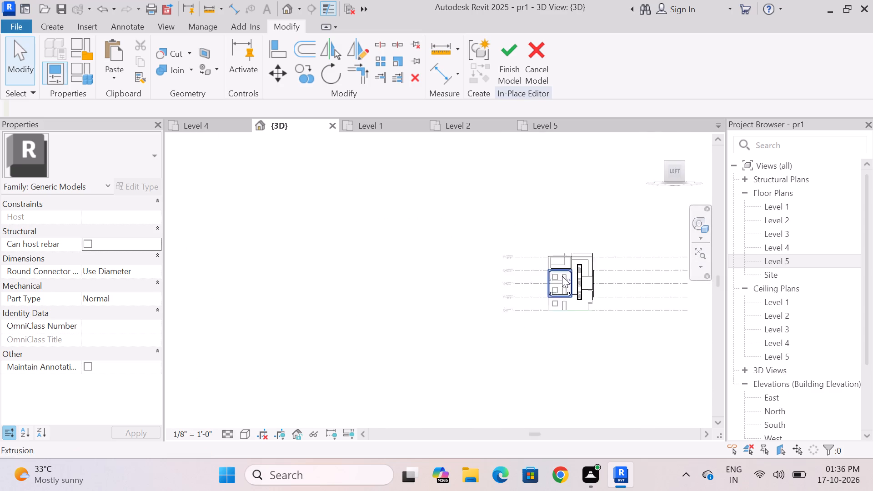
scroll(444, 281, "up", 5)
scroll(378, 245, "up", 14)
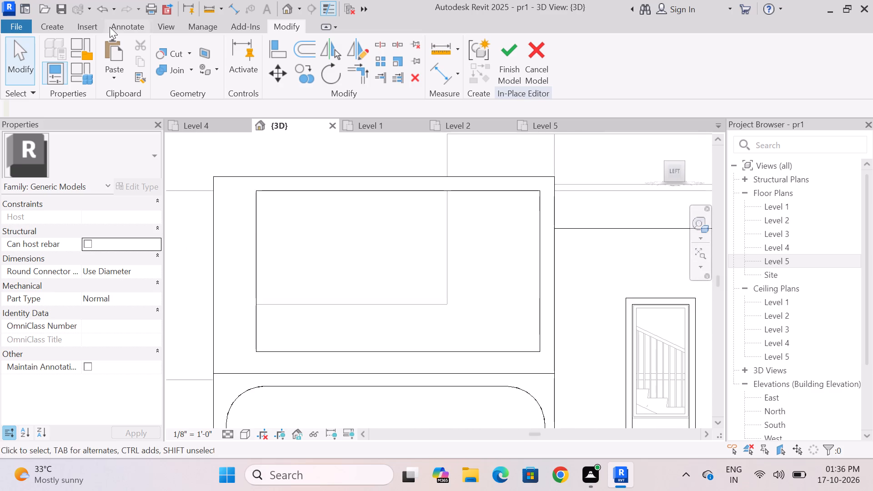
left_click(44, 18)
left_click(52, 26)
left_click(118, 62)
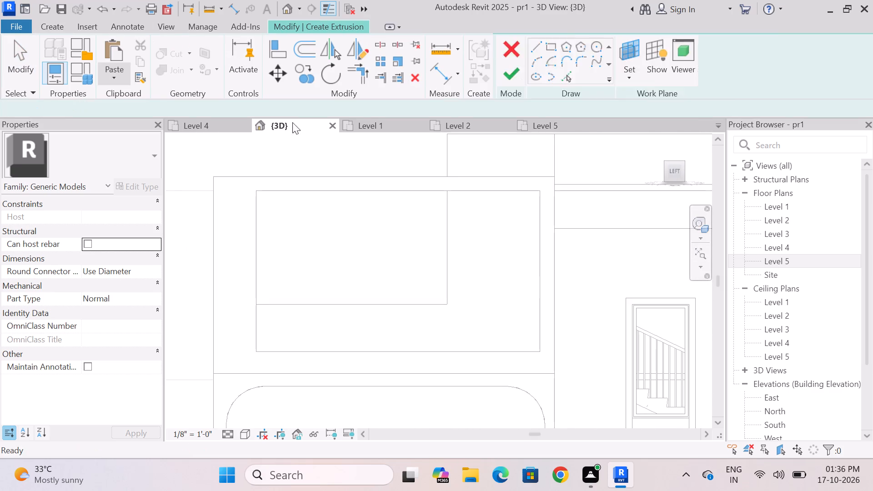
left_click(541, 73)
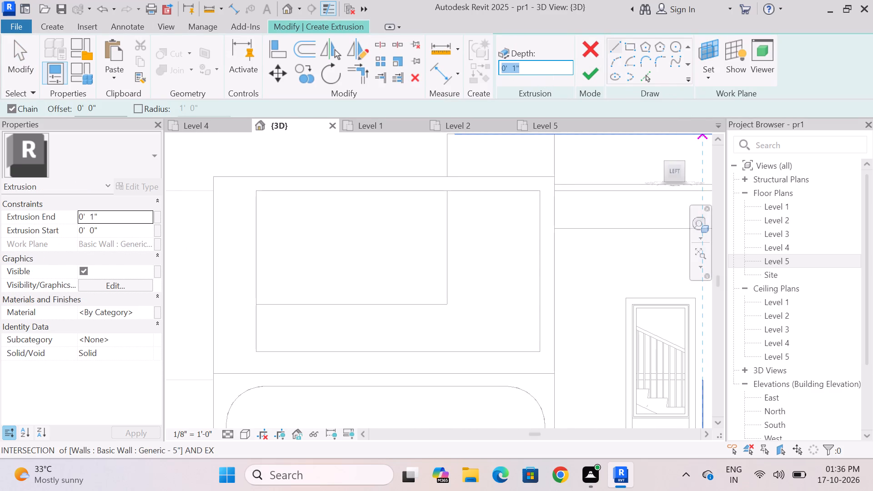
key("BackSpace")
key("2")
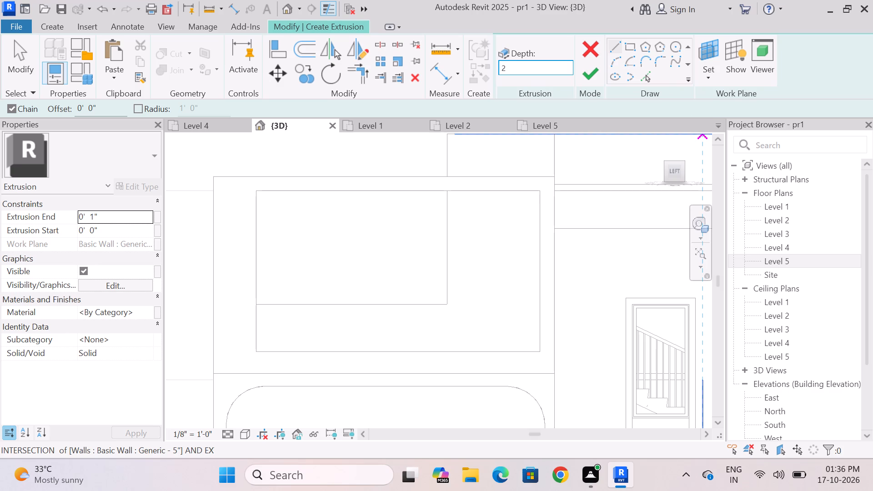
key("shift+quotedbl")
key("Return")
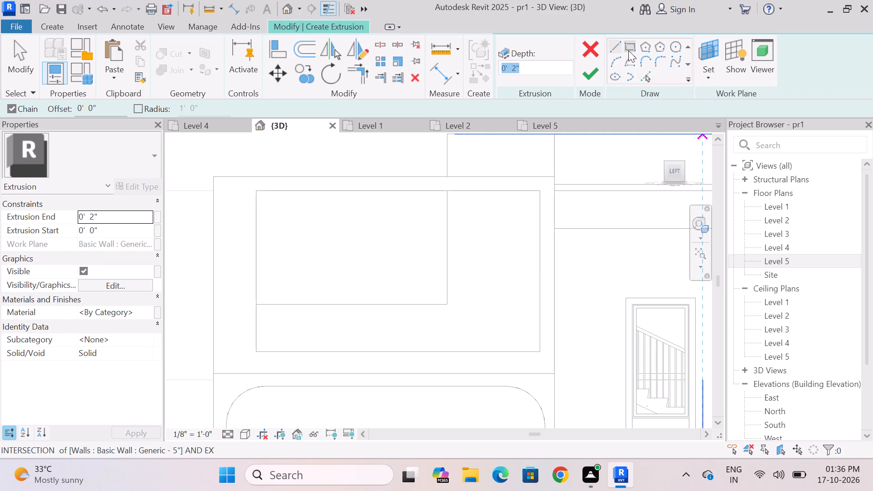
left_click(628, 50)
left_click(446, 194)
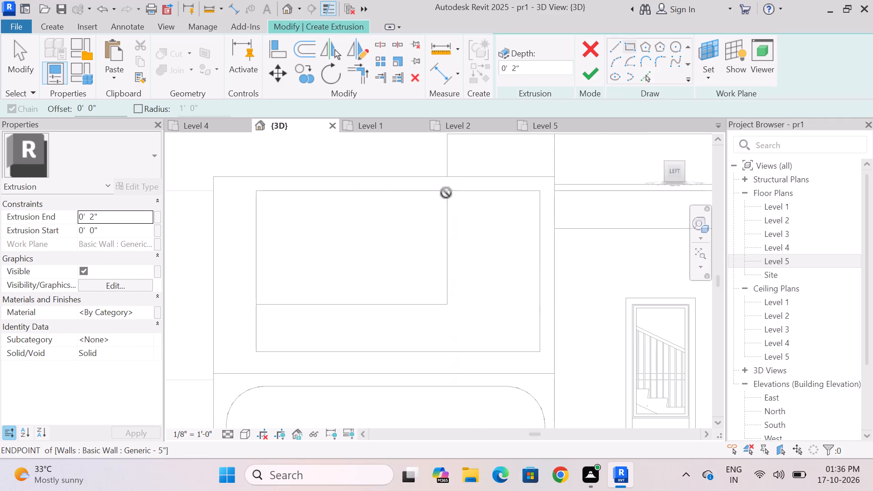
left_click(541, 354)
key("Escape")
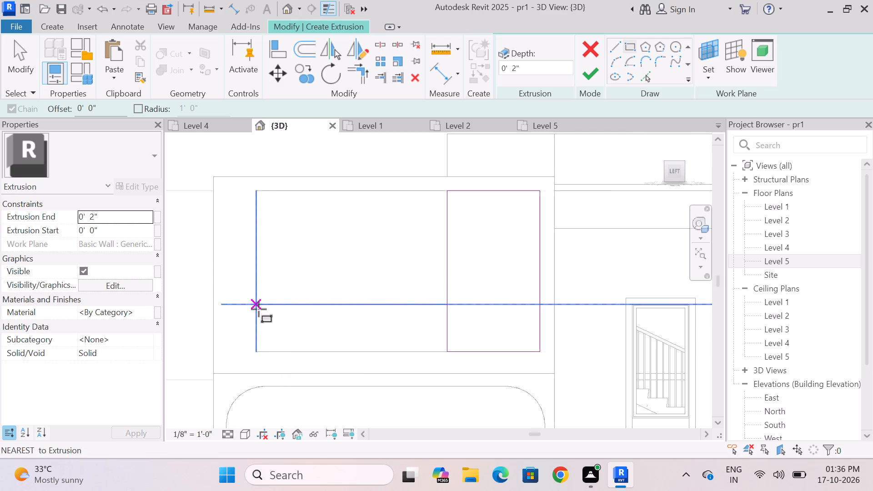
Sketch a 10'-1" by 2'-6" rectangle along the bottom of the frame opening, adjoining the tall rectangle.
left_click(257, 306)
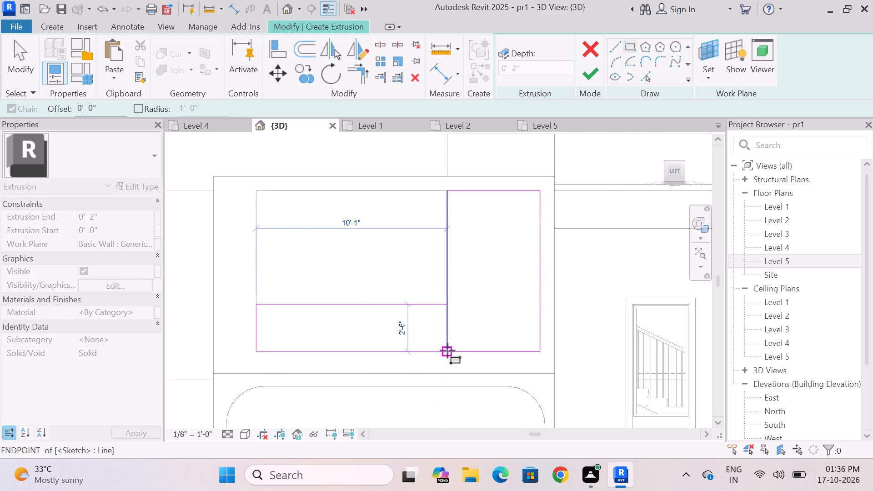
left_click(447, 351)
key("Escape")
key("Escape")
Merge the two rectangles into one L-shaped profile by removing their shared edge and shortening the tall edge to 6'-0", then finish the extrusion.
left_click(444, 322)
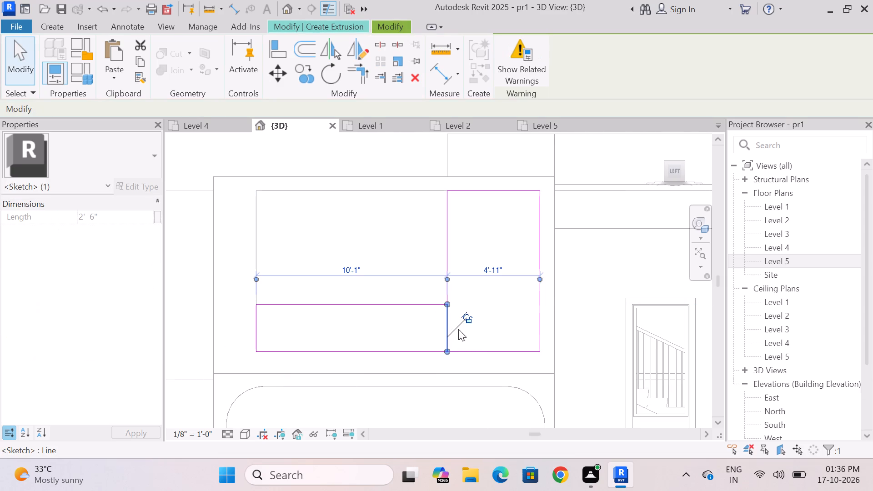
key("Delete")
left_click(451, 326)
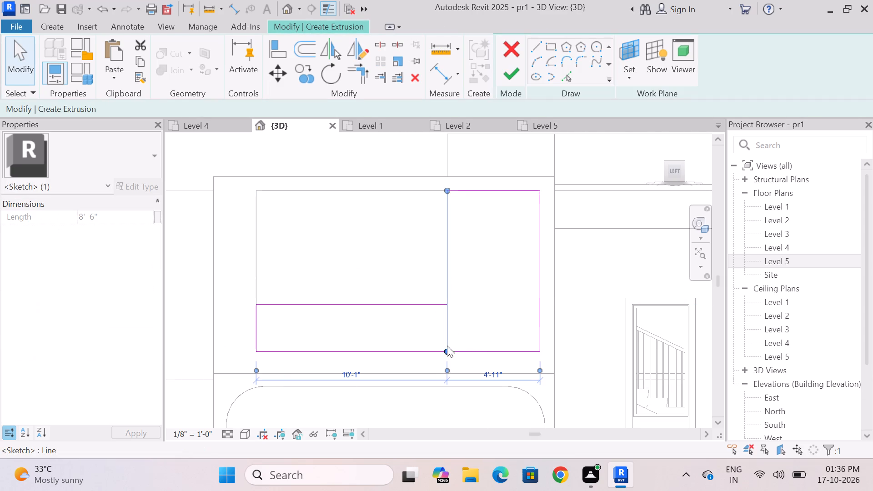
left_click_drag(446, 349, 448, 305)
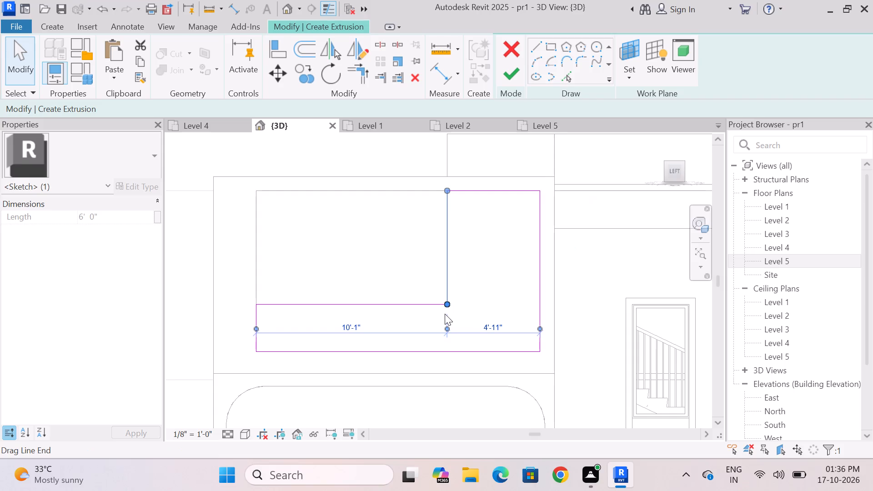
key("Escape")
scroll(373, 264, "down", 5)
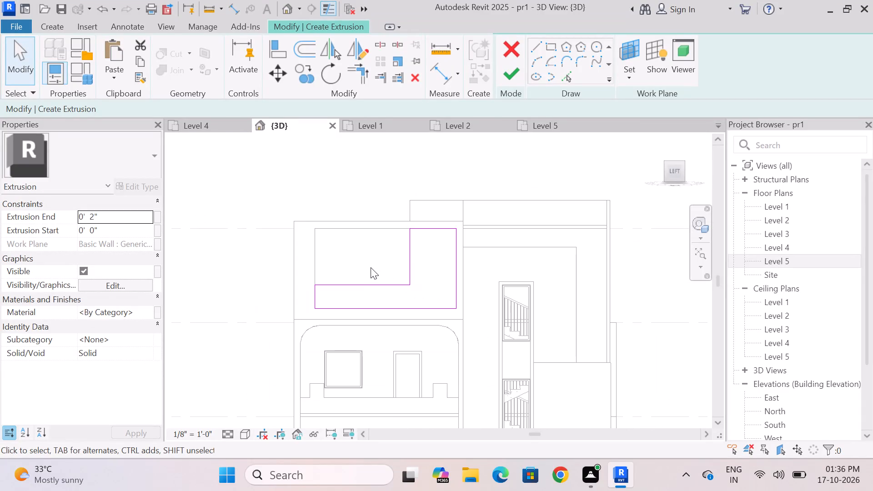
left_click(517, 74)
key("Escape")
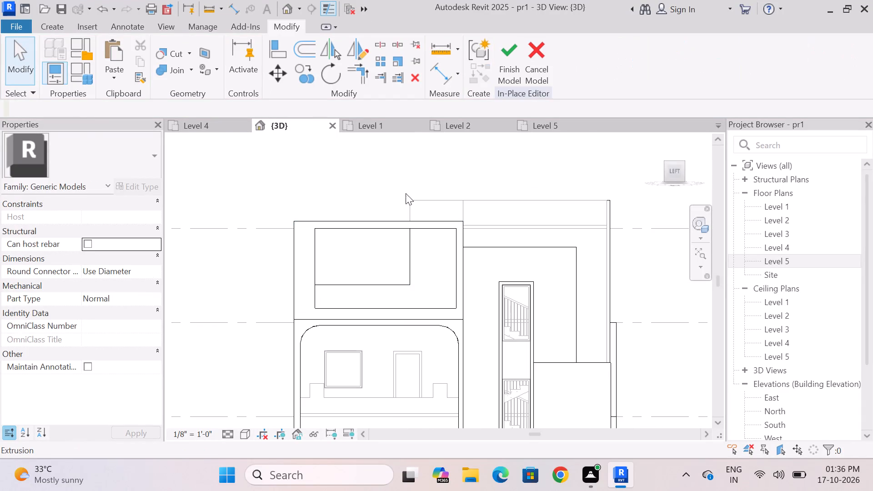
Examine the L-shaped extrusion in the upper frame and the balconies below from several angles.
middle_click_drag(351, 169, 321, 221, "shift")
scroll(351, 197, "down", 3)
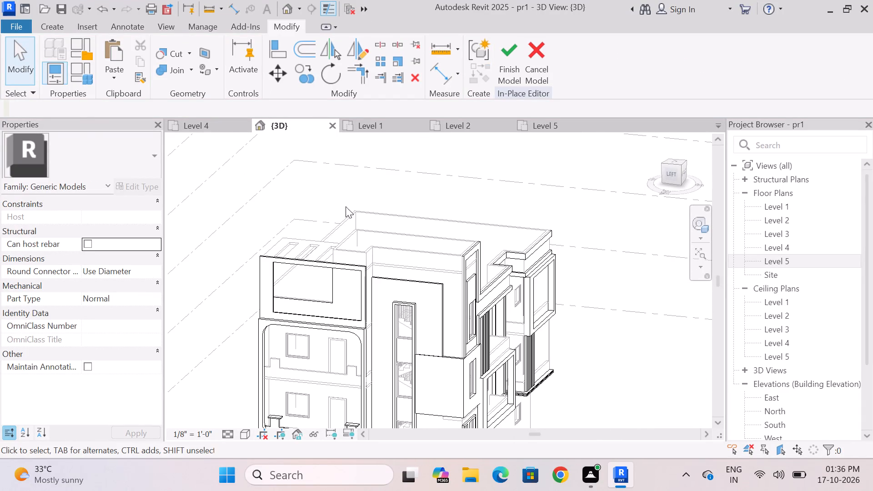
middle_click_drag(323, 229, 367, 186, "shift")
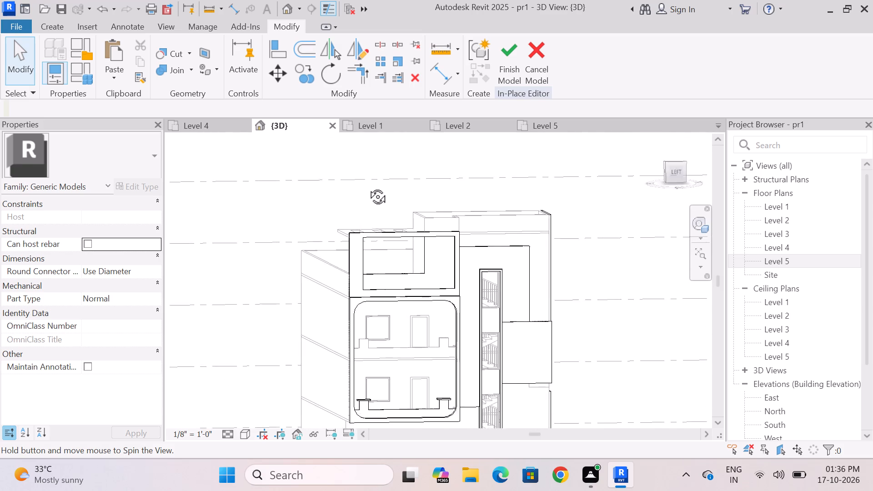
middle_click_drag(367, 186, 359, 179, "shift")
scroll(336, 187, "down", 3)
middle_click_drag(399, 322, 393, 321, "shift")
scroll(340, 309, "up", 3)
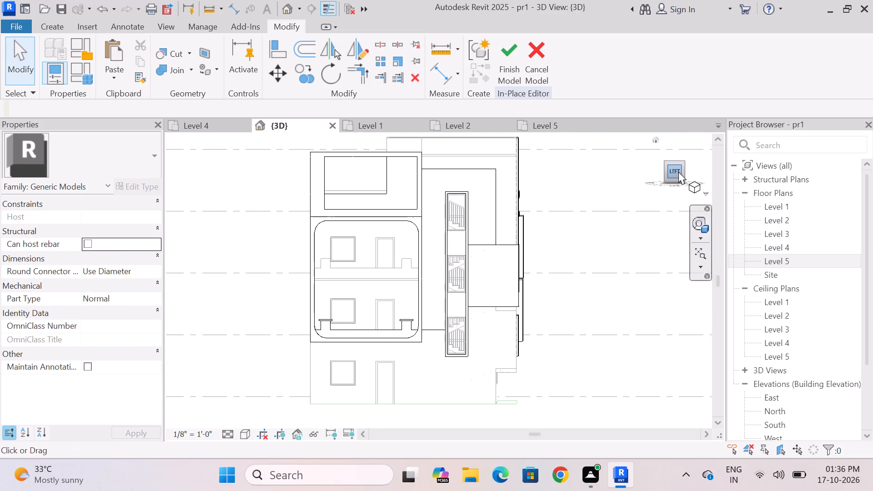
Copy the Level 2 balcony-face extrusion and its tab caps and paste them aligned to Level 2.
left_click(676, 171)
scroll(477, 286, "up", 5)
scroll(376, 299, "up", 5)
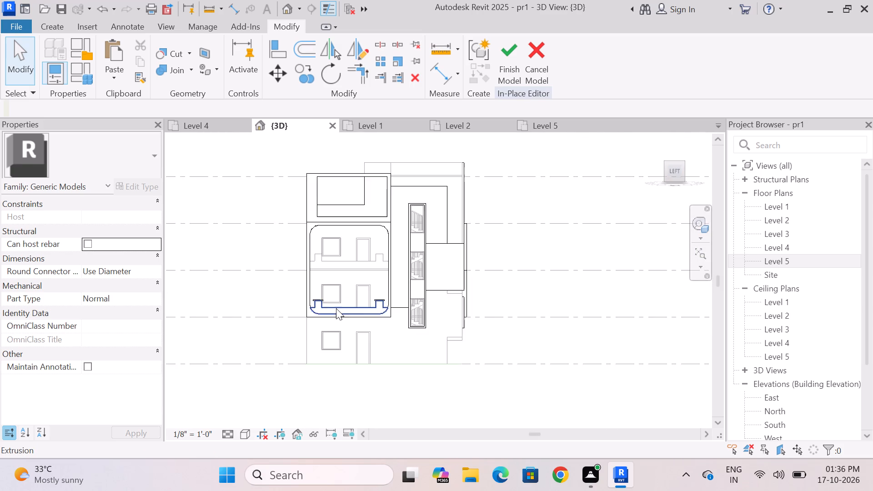
scroll(336, 308, "up", 11)
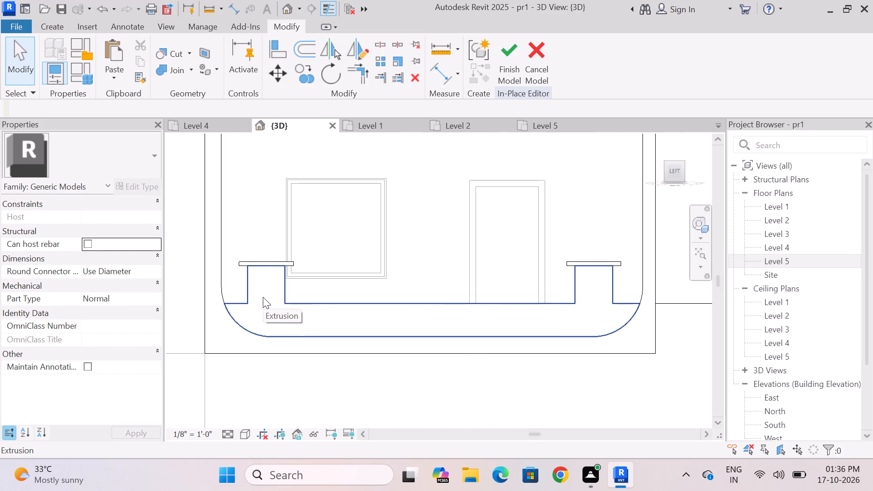
left_click(263, 297)
scroll(283, 256, "up", 7, "ctrl")
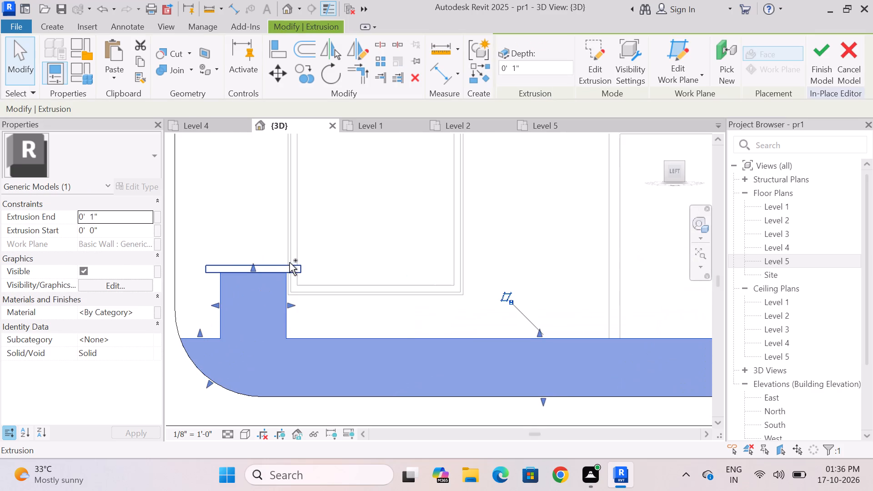
left_click(290, 263, "ctrl")
scroll(330, 275, "down", 14)
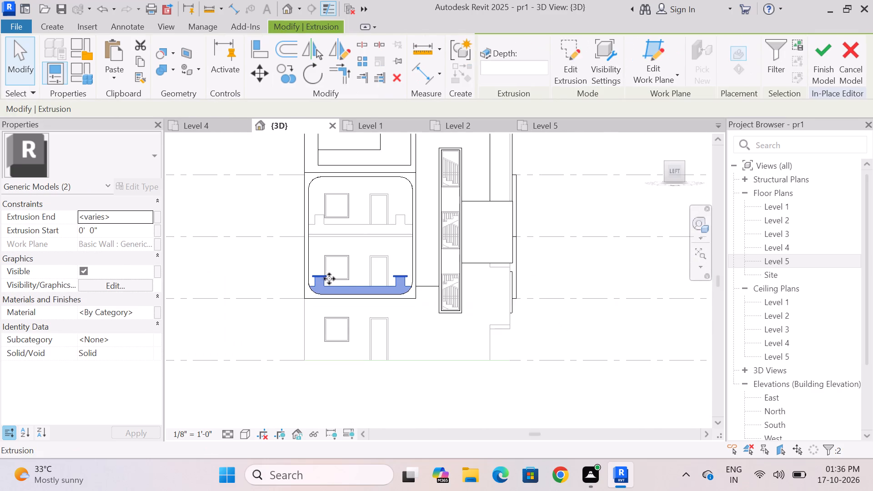
left_click(140, 62)
left_click(116, 71)
left_click(133, 126)
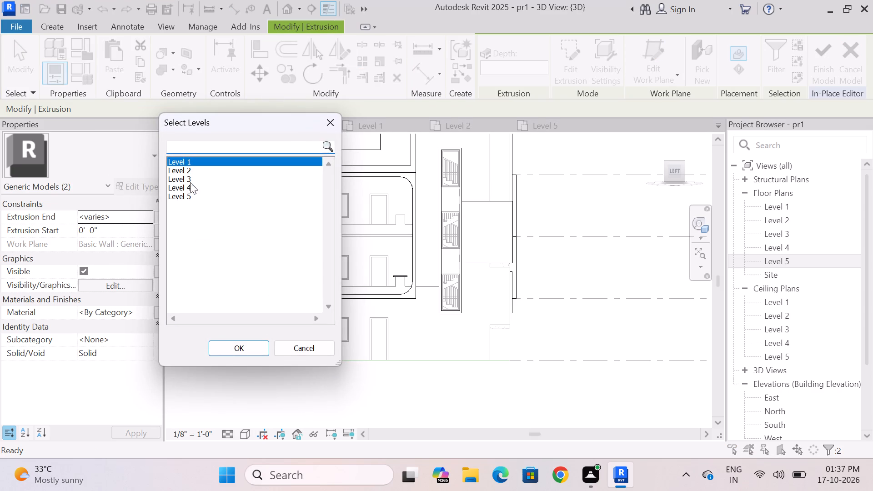
left_click(194, 172)
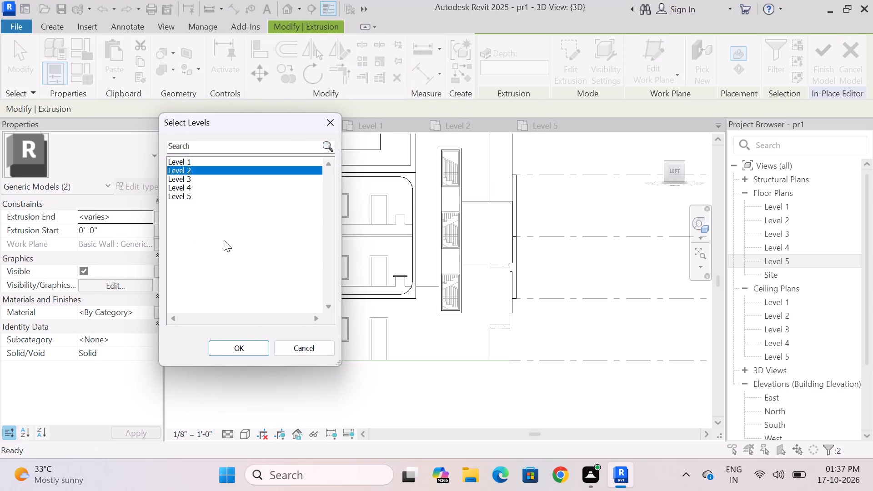
left_click(244, 347)
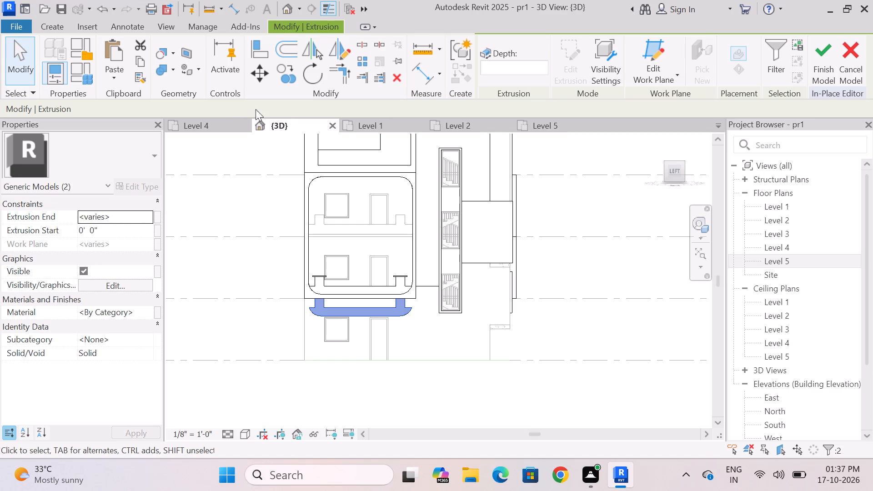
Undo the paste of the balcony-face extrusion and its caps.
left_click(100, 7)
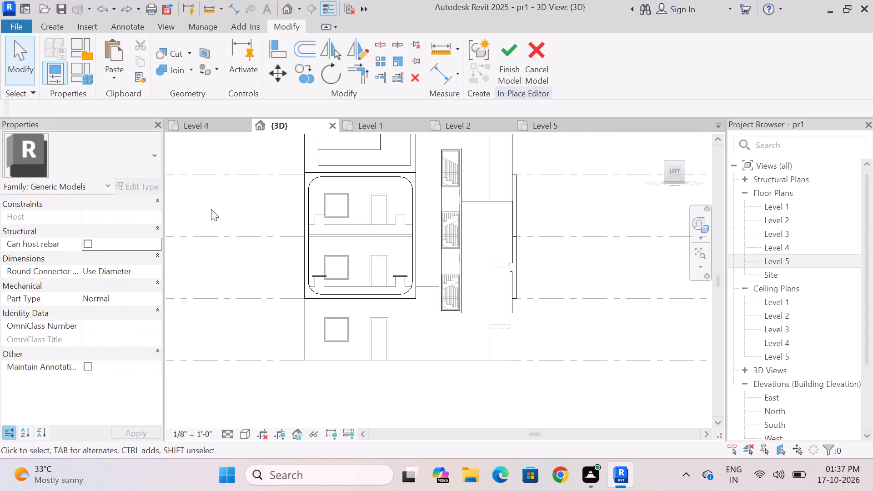
Copy the Level 2 balcony-face extrusion and its tab caps, unconstrained, from the tab's top corner to the matching corner of the Level 3 balcony.
scroll(362, 290, "up", 4)
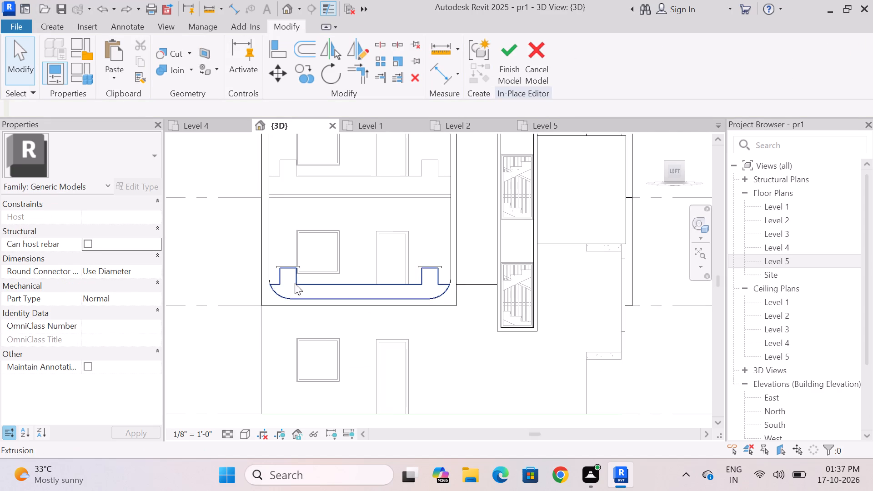
scroll(296, 277, "up", 4)
scroll(289, 289, "down", 2)
scroll(289, 291, "up", 3)
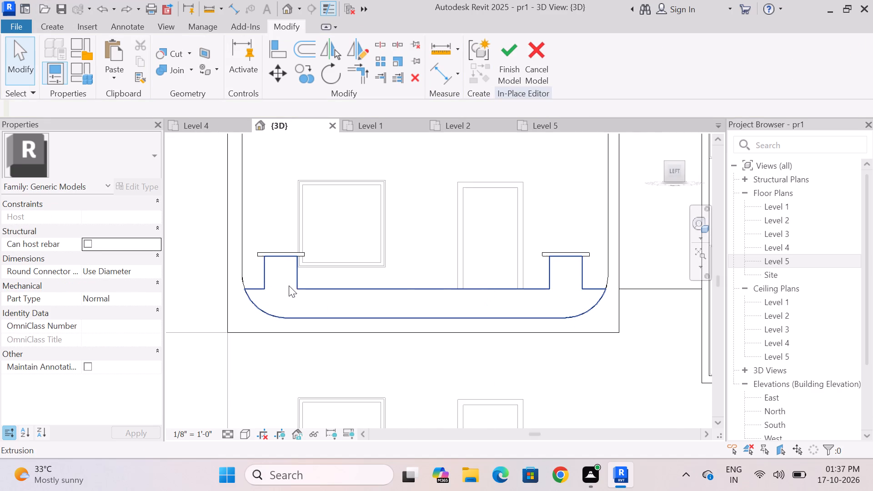
left_click(288, 275, "ctrl")
scroll(303, 245, "up", 5, "ctrl")
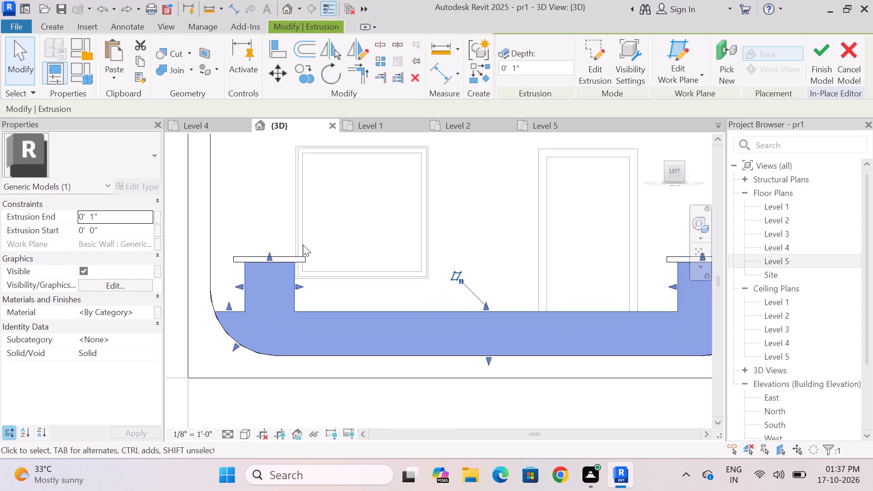
scroll(303, 245, "up", 1, "ctrl")
left_click(298, 266, "ctrl")
left_click(284, 69)
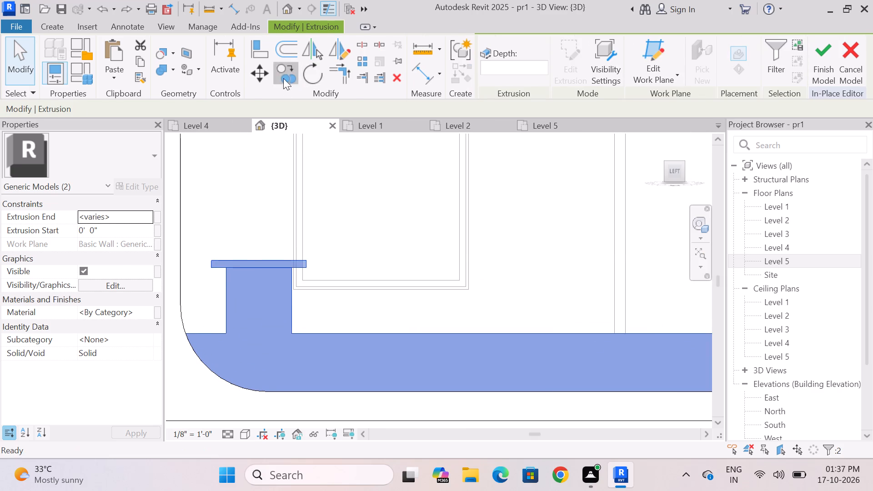
scroll(342, 311, "down", 6)
scroll(309, 302, "up", 3)
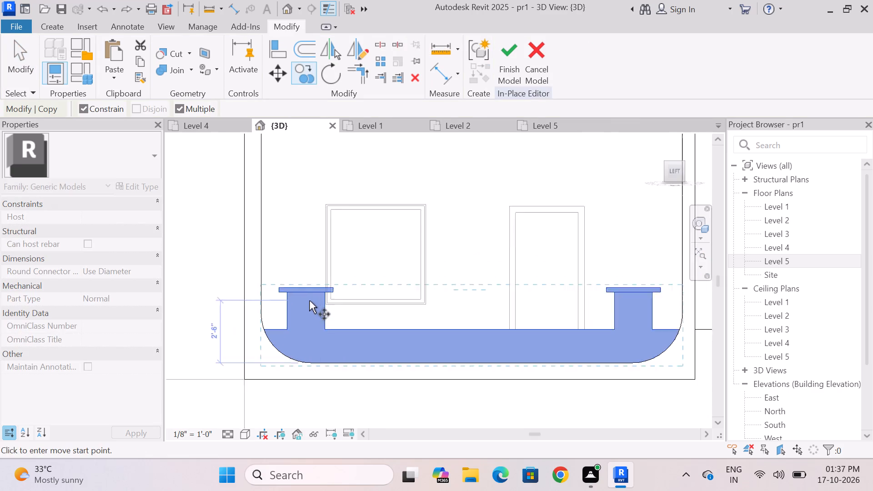
scroll(309, 301, "up", 8)
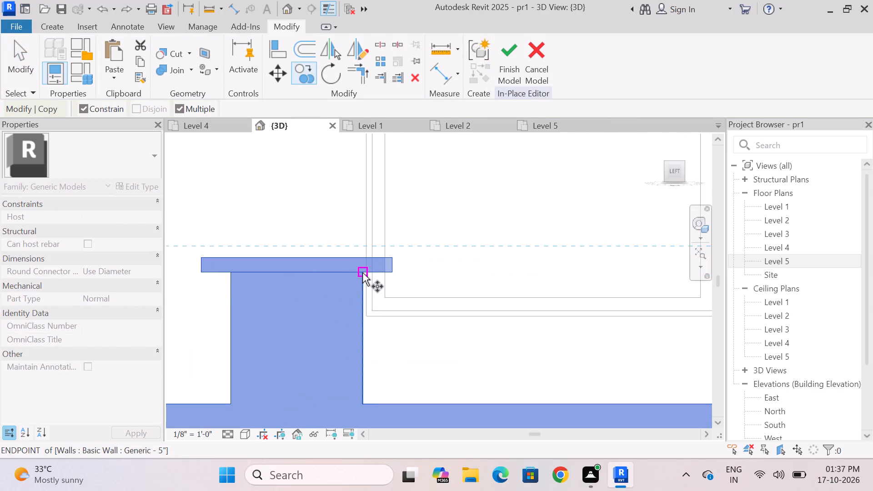
left_click(362, 273)
scroll(359, 313, "down", 14)
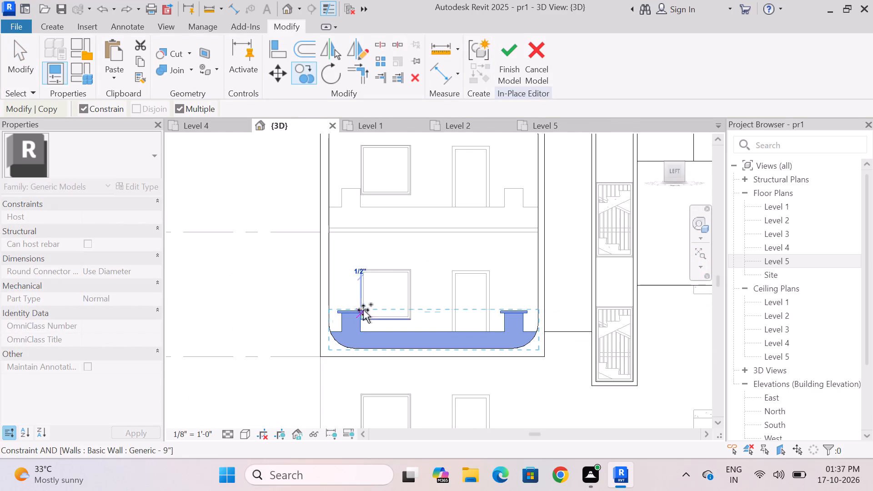
scroll(362, 195, "up", 16)
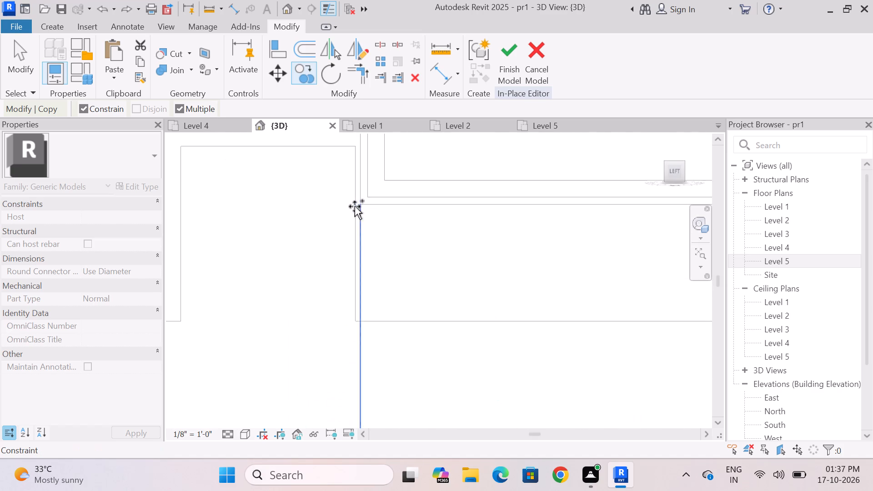
left_click(87, 105)
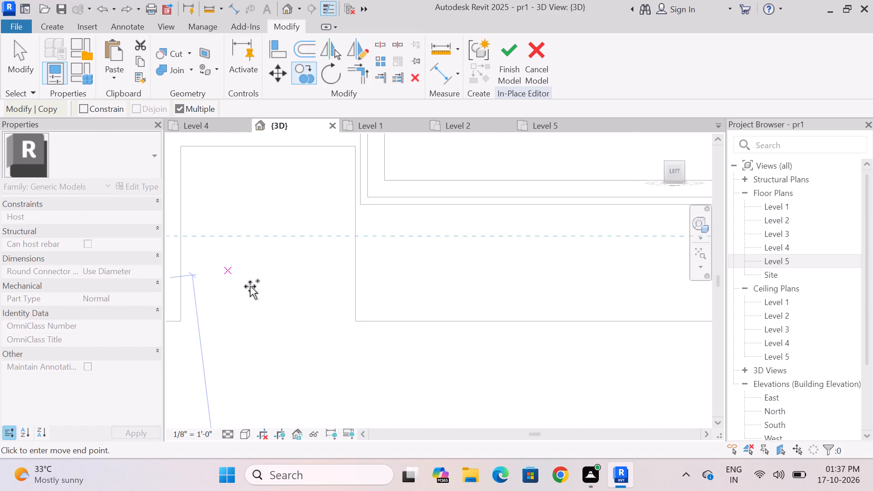
scroll(297, 315, "down", 3)
scroll(333, 213, "up", 4)
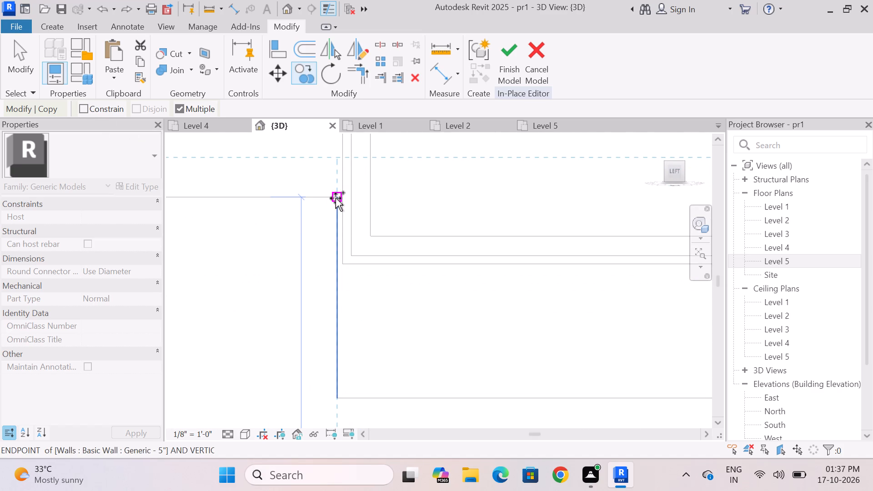
left_click(338, 196)
key("Escape")
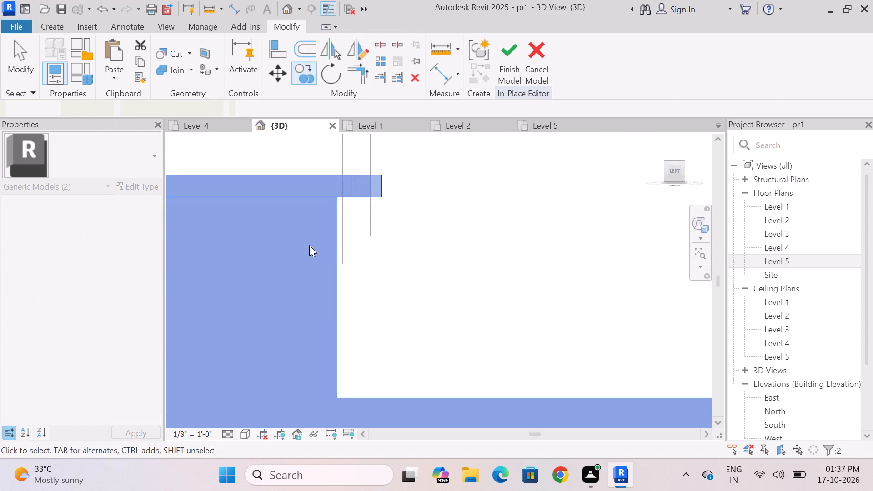
scroll(309, 245, "down", 14)
key("Escape")
scroll(316, 272, "down", 6)
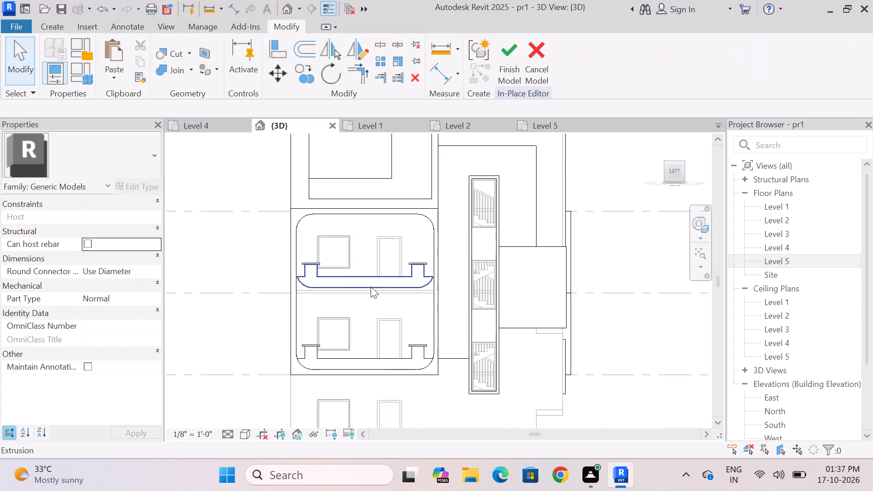
scroll(375, 267, "down", 3)
key("Escape")
Examine the copied Level 3 balcony face and the surrounding facades from several angles.
middle_click_drag(360, 367, 311, 376, "shift")
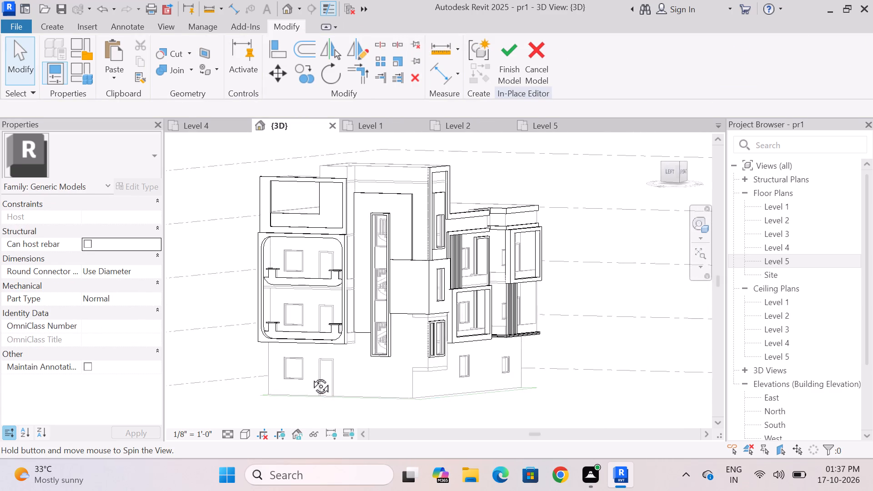
middle_click_drag(311, 376, 275, 406, "shift")
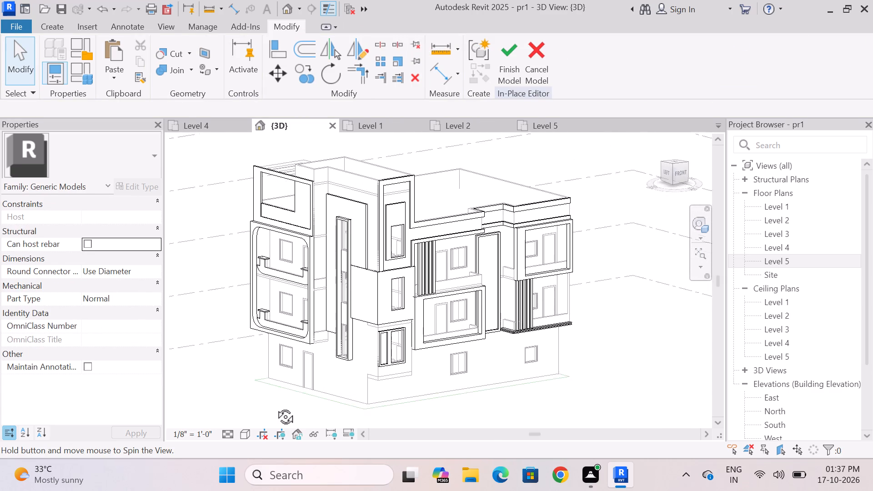
middle_click_drag(275, 406, 352, 420, "shift")
scroll(374, 316, "up", 6)
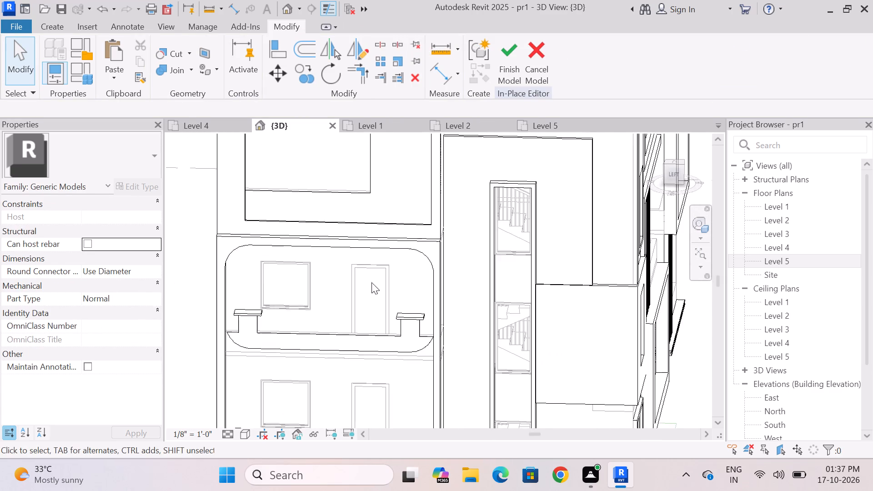
scroll(370, 270, "down", 7)
middle_click_drag(406, 382, 411, 346, "shift")
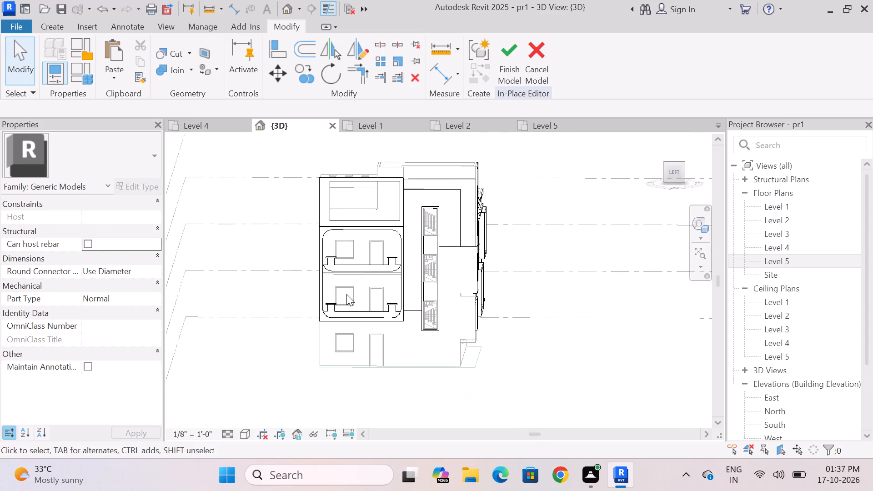
scroll(345, 294, "down", 6)
middle_click_drag(429, 378, 281, 370, "shift")
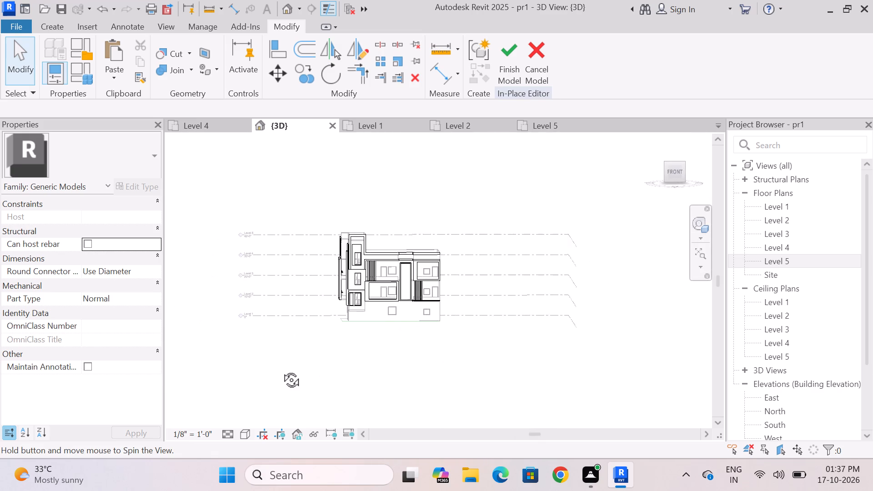
middle_click_drag(281, 370, 278, 371, "shift")
scroll(404, 338, "up", 4)
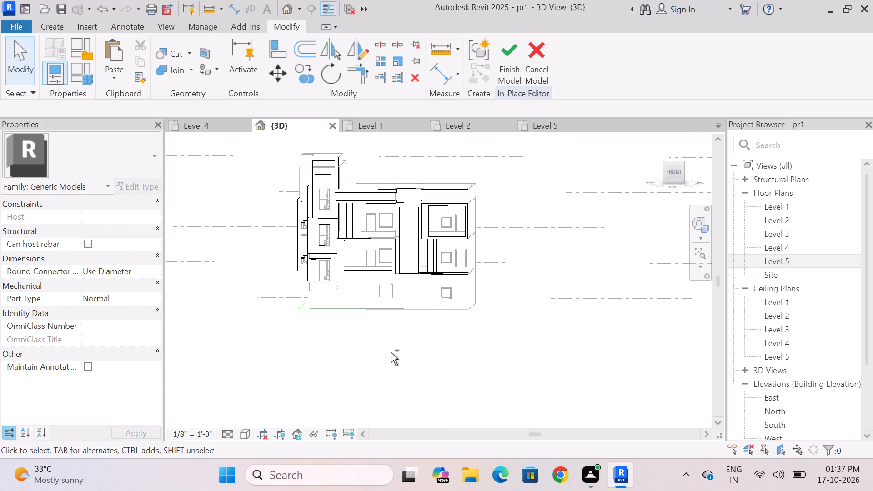
middle_click(391, 347, "shift")
scroll(399, 345, "up", 5)
scroll(399, 346, "down", 4)
middle_click_drag(397, 352, 448, 351)
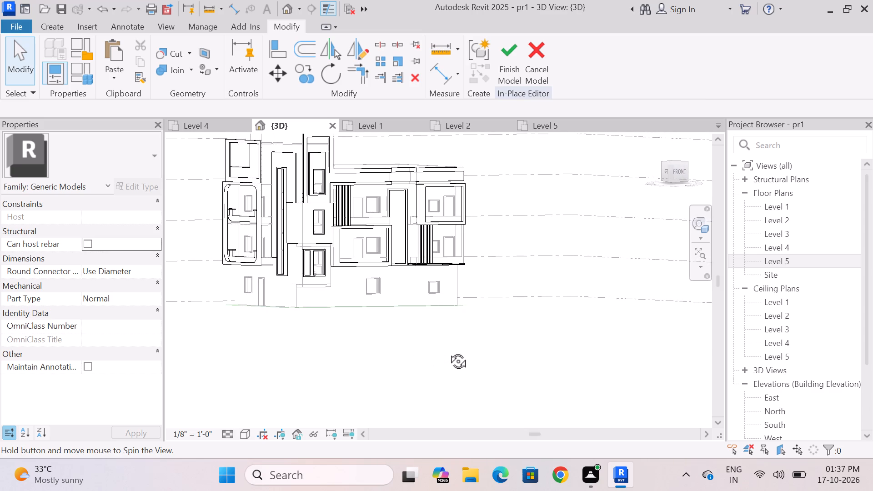
middle_click_drag(448, 351, 551, 352)
Examine the left elevation around the stair window strip, the adjoining wall extrusion and the projecting box.
left_click(680, 169)
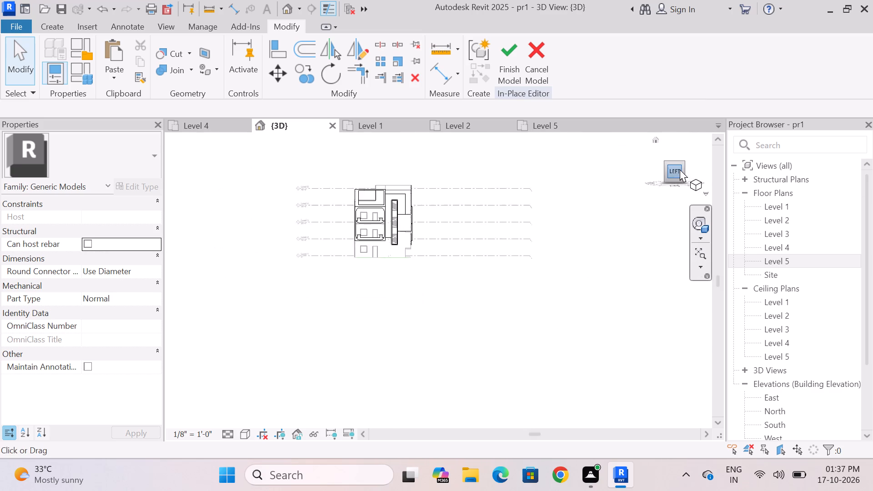
scroll(411, 266, "up", 9)
scroll(416, 288, "down", 3)
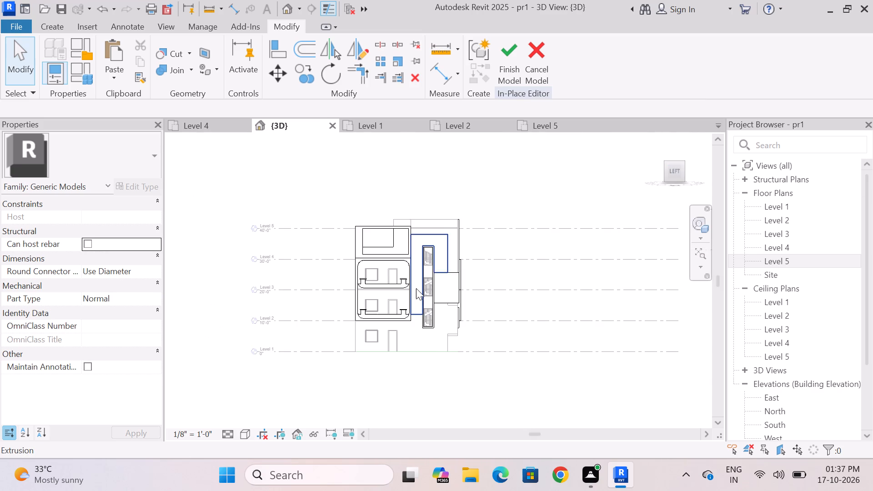
scroll(426, 362, "up", 2)
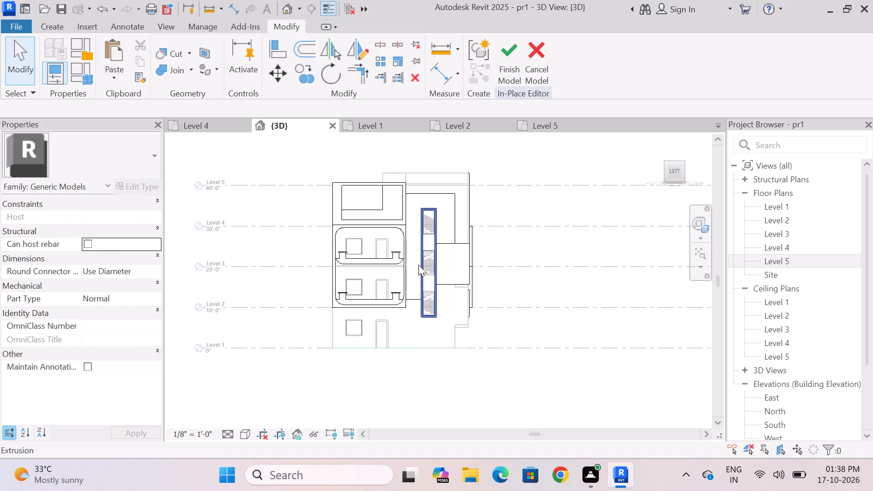
scroll(461, 172, "up", 7)
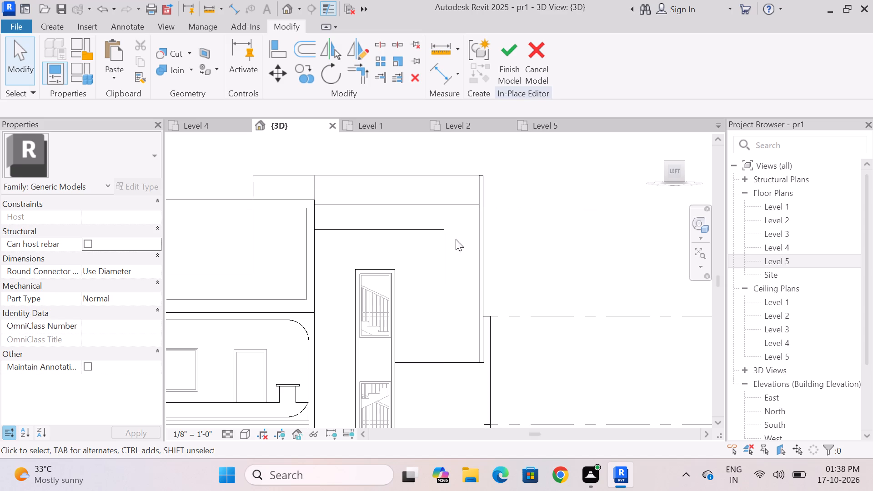
scroll(463, 291, "down", 4)
scroll(460, 295, "up", 3)
scroll(467, 289, "down", 4)
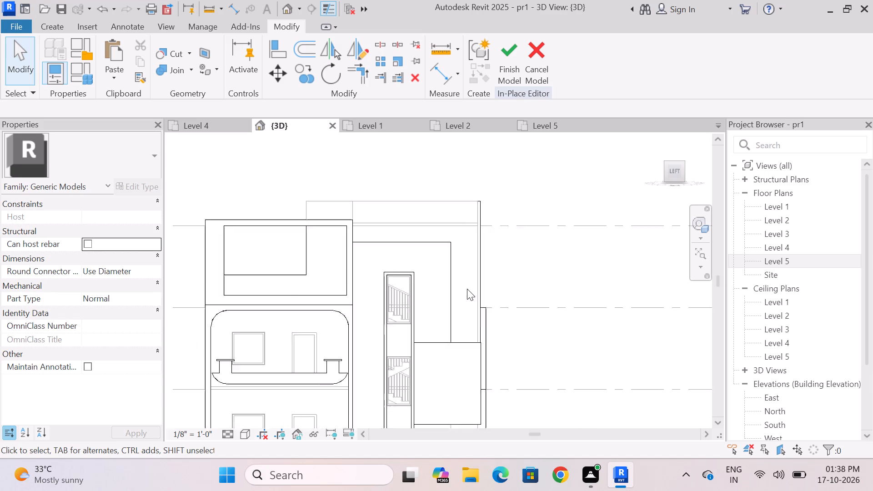
scroll(436, 228, "down", 3)
scroll(443, 327, "up", 4)
scroll(438, 388, "up", 2)
scroll(426, 301, "down", 4)
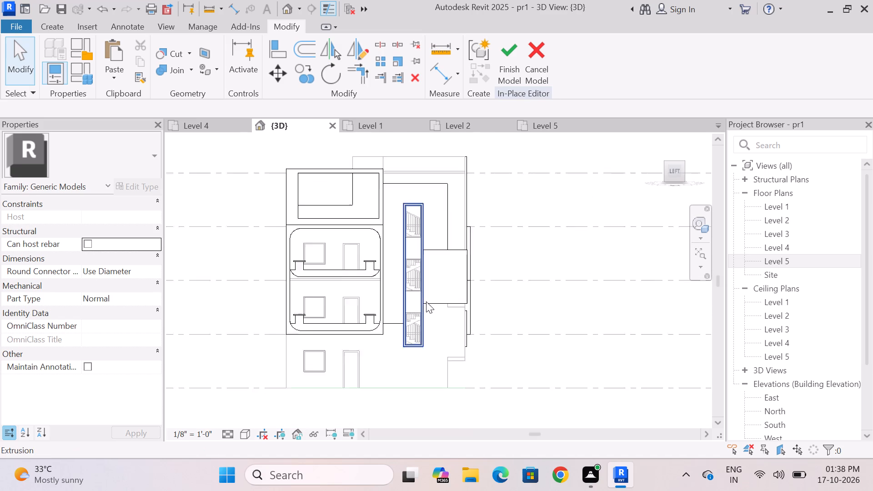
scroll(434, 346, "up", 3)
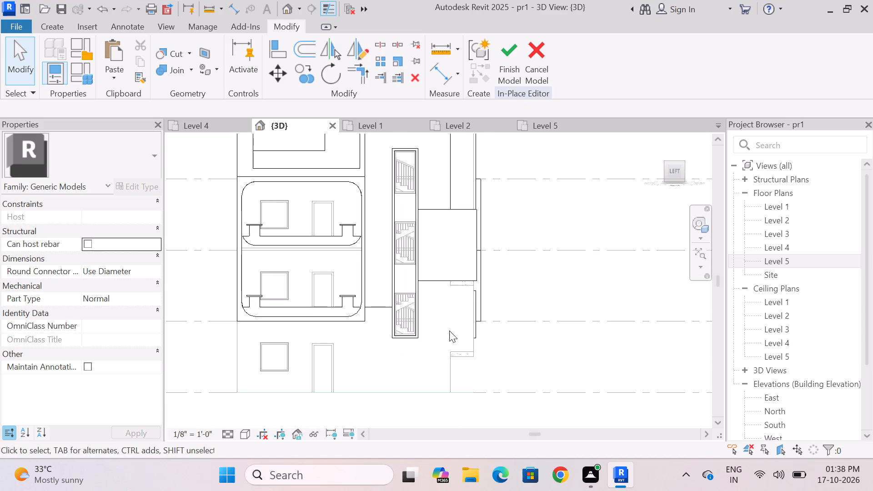
scroll(461, 311, "down", 2)
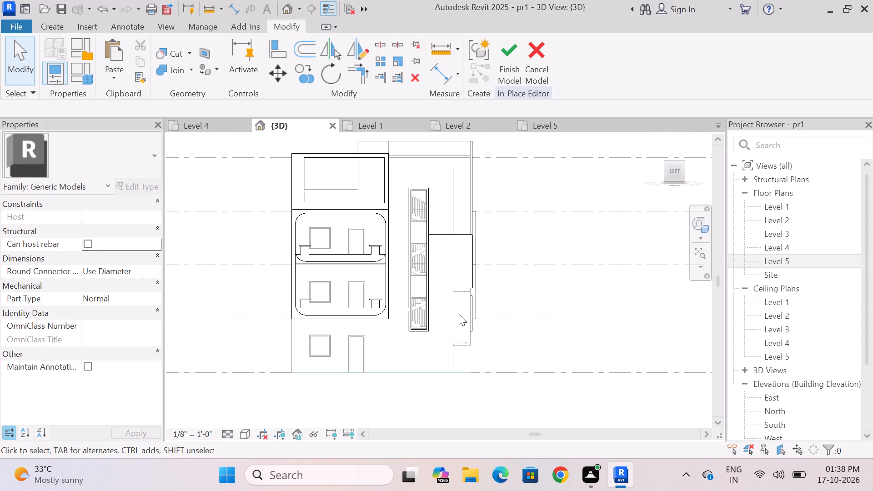
scroll(459, 314, "up", 3)
scroll(423, 254, "down", 2)
scroll(430, 317, "up", 3)
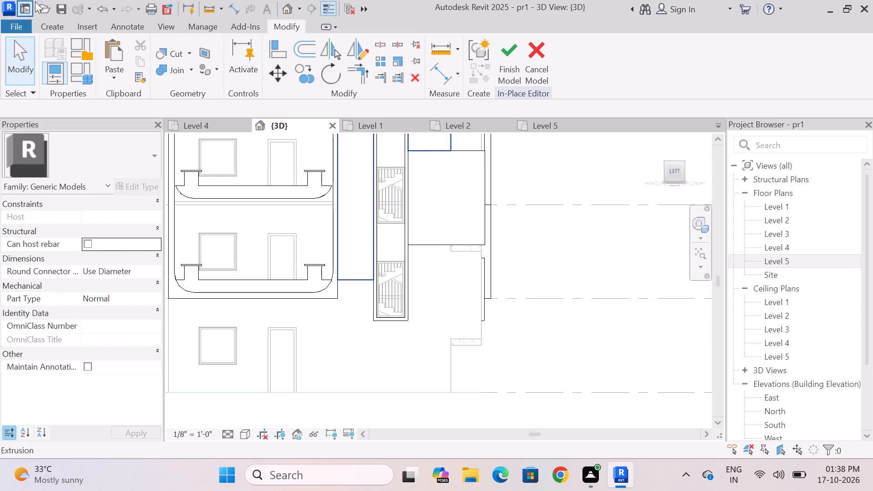
Start a new extrusion and set its work plane by picking the wall face between the balcony frame and the stair window strip.
left_click(51, 23)
left_click(113, 57)
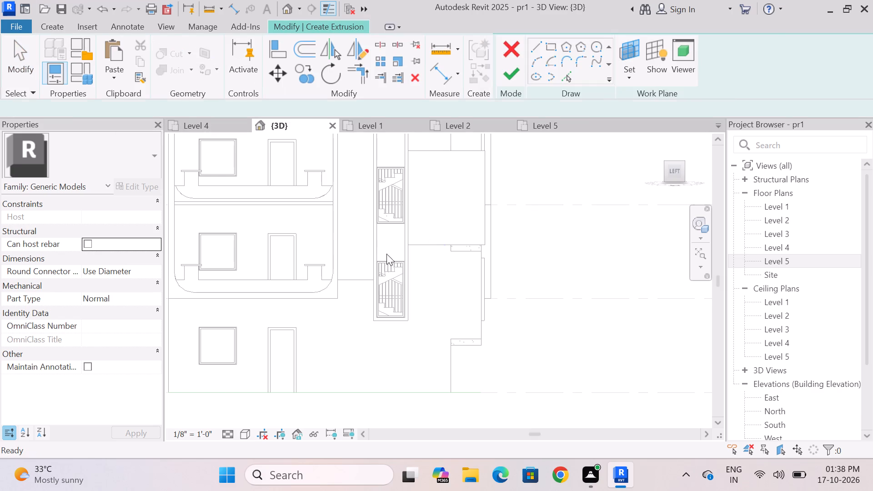
left_click(712, 53)
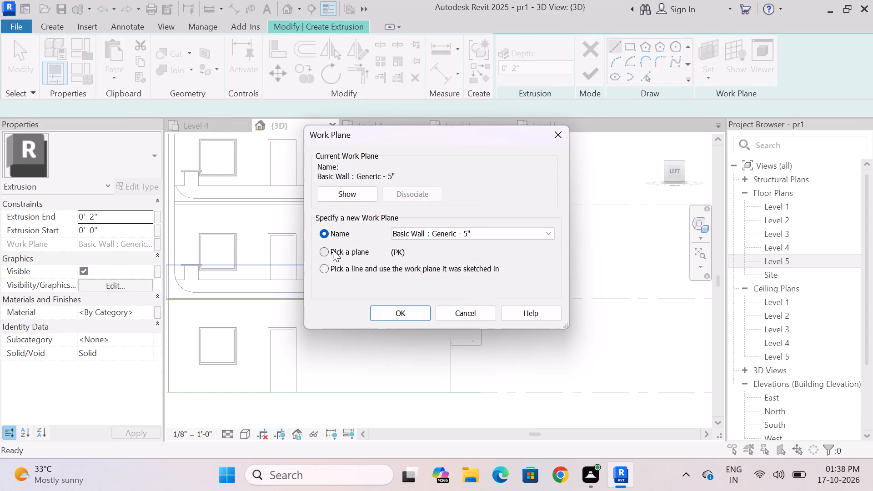
left_click(319, 256)
left_click(324, 253)
left_click(399, 314)
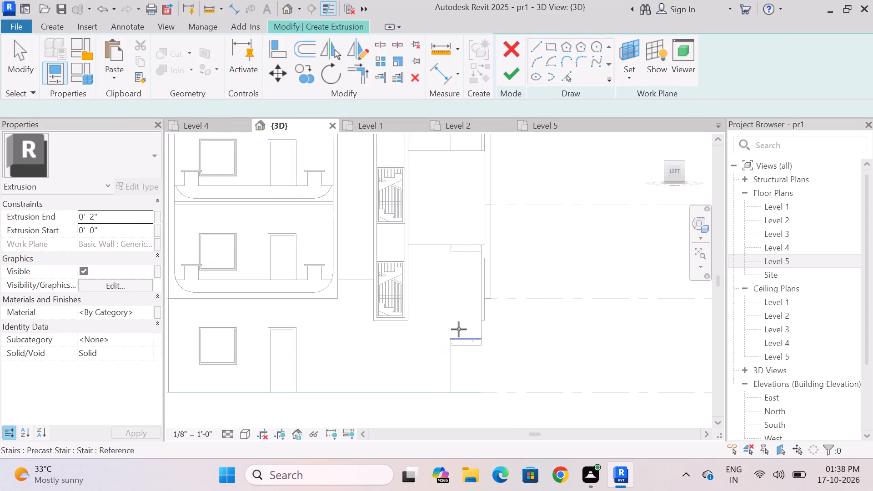
left_click(358, 319)
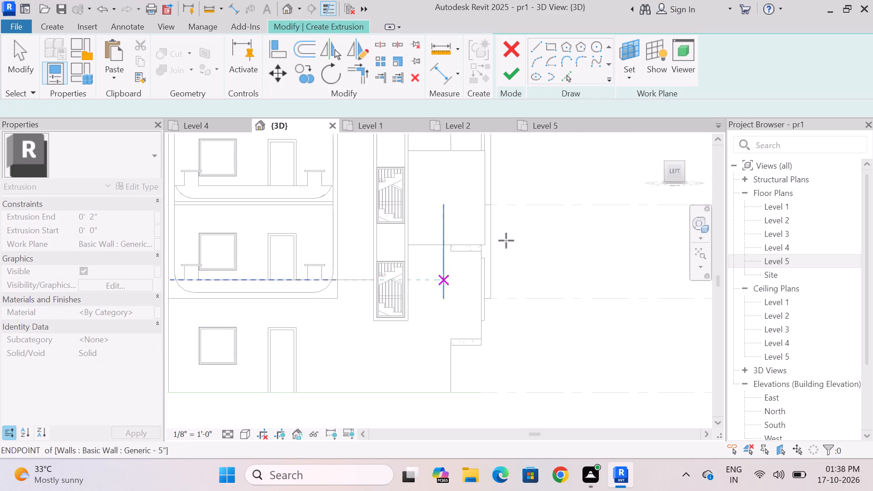
Sketch a closed U-shaped profile around the stair window strip's lower end, about 9'-0" wide, with a 2'-0" wide, 10'-8" tall leg under the projecting box.
left_click(618, 46)
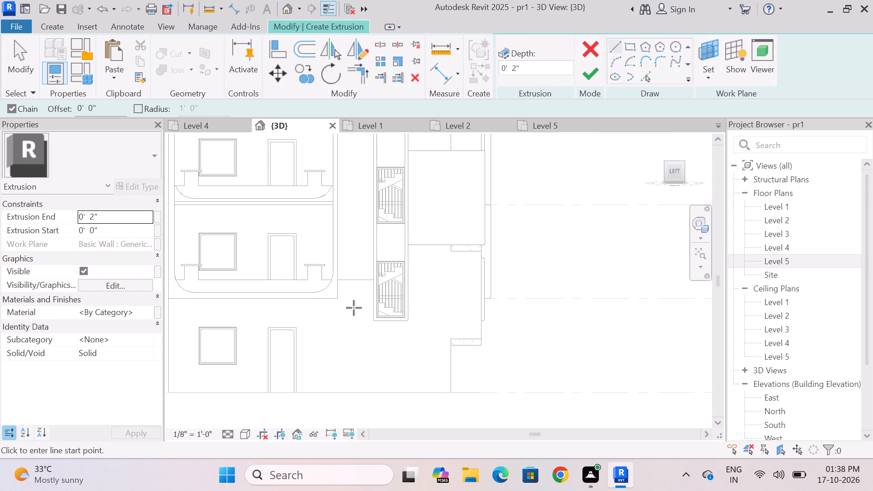
scroll(354, 308, "up", 2)
left_click(365, 273)
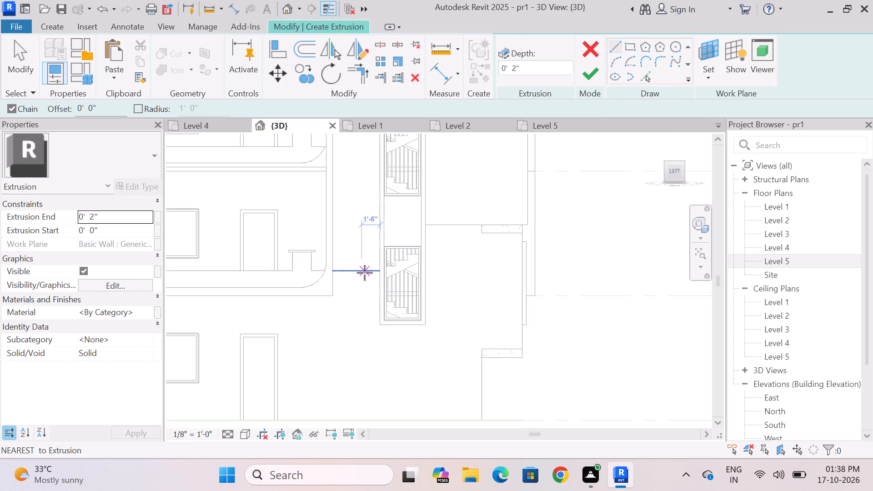
left_click(363, 340)
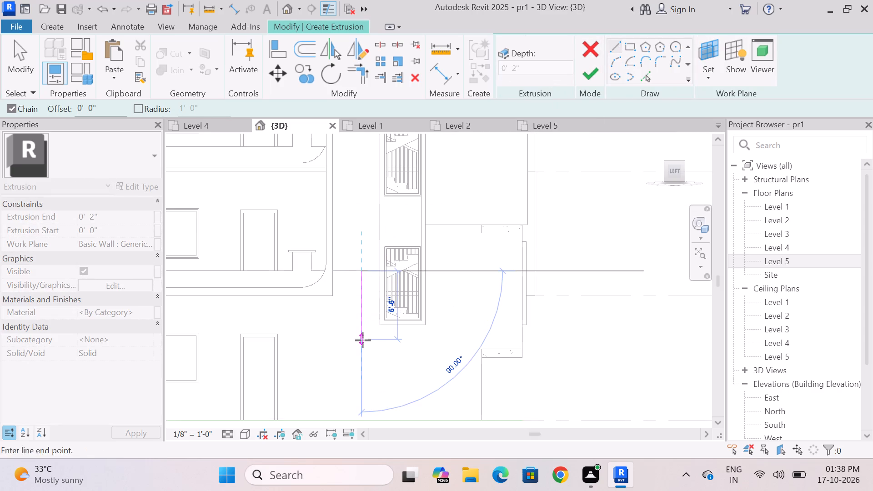
left_click(437, 340)
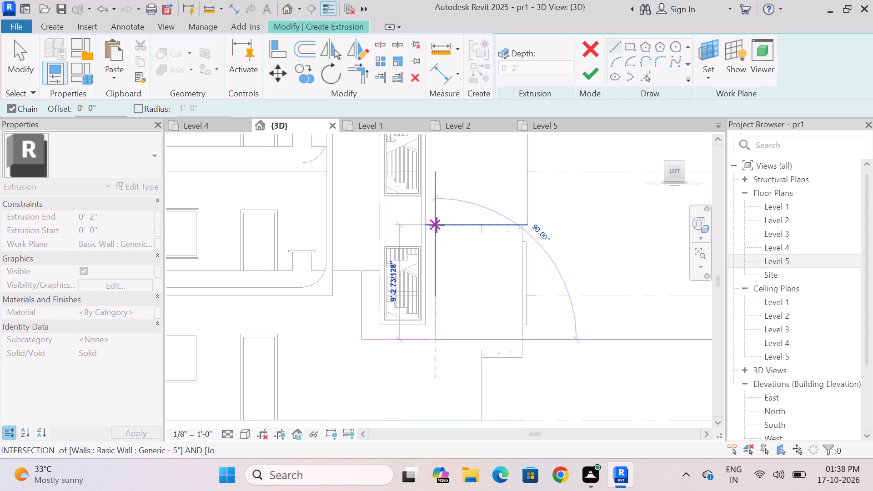
left_click(436, 224)
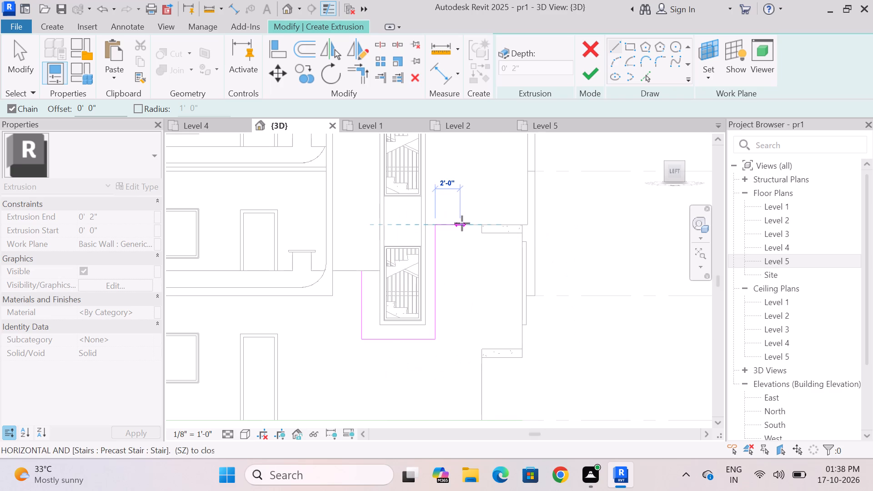
left_click(457, 225)
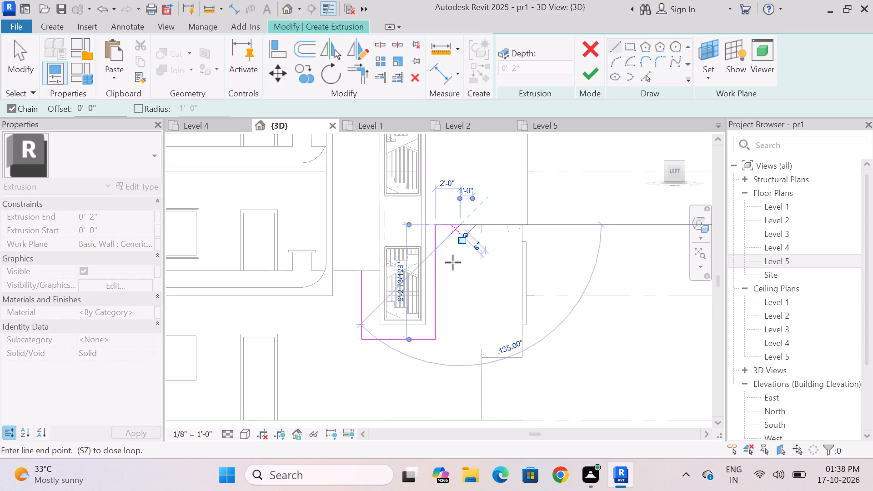
left_click(457, 353)
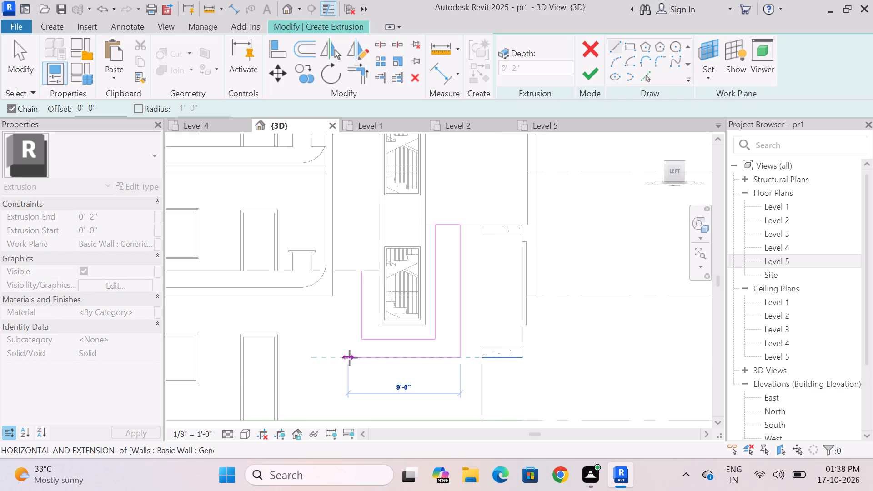
left_click(350, 358)
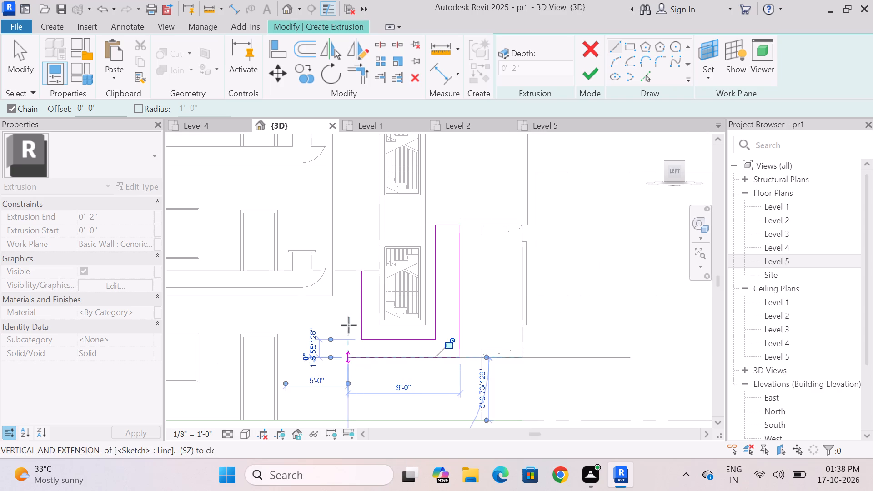
left_click(351, 273)
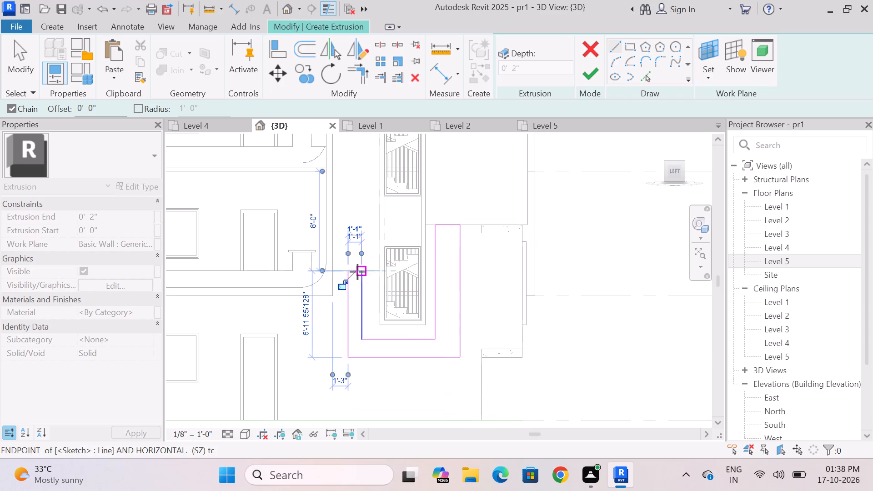
left_click(364, 271)
key("Escape")
scroll(379, 310, "down", 3)
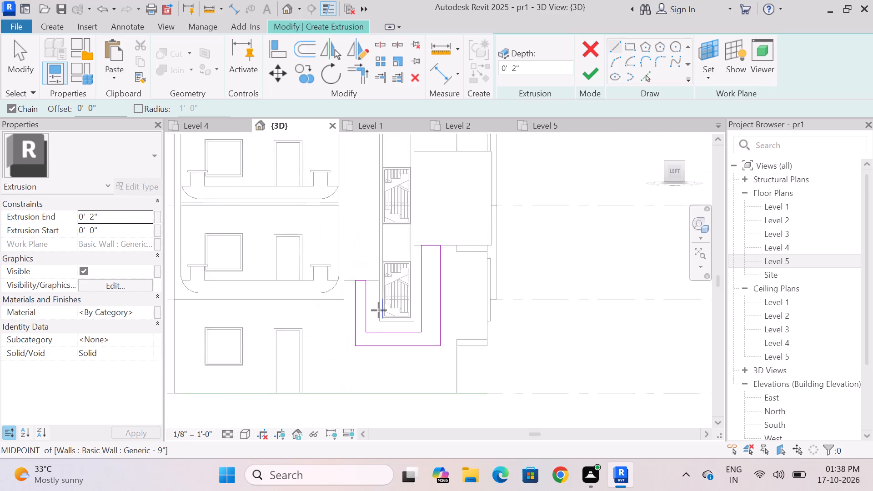
key("Escape")
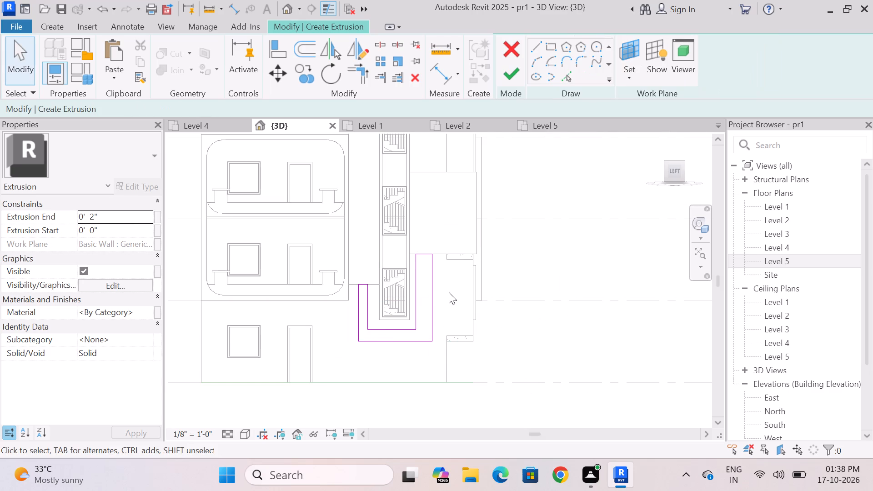
Finish the U-shaped extrusion around the stair window strip with a depth of 2".
scroll(447, 296, "up", 2)
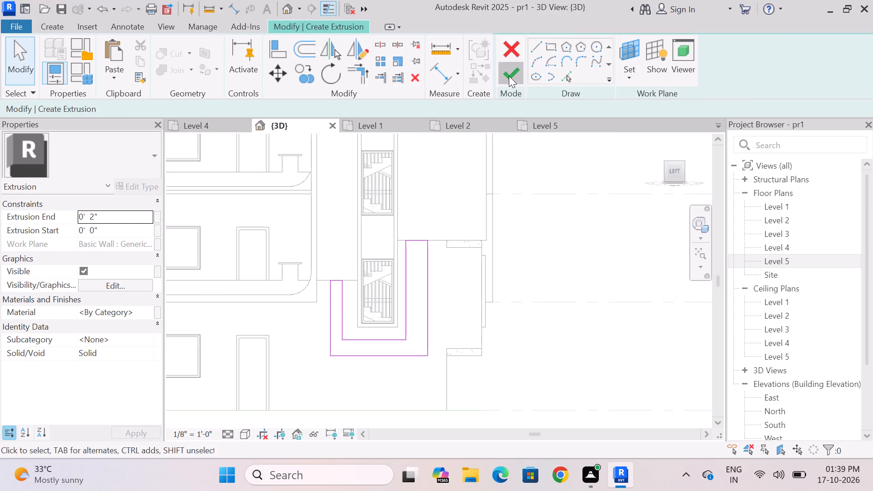
left_click(509, 76)
left_click(535, 300)
Examine the new U-shaped extrusion against the left and front facades.
scroll(537, 240, "down", 5)
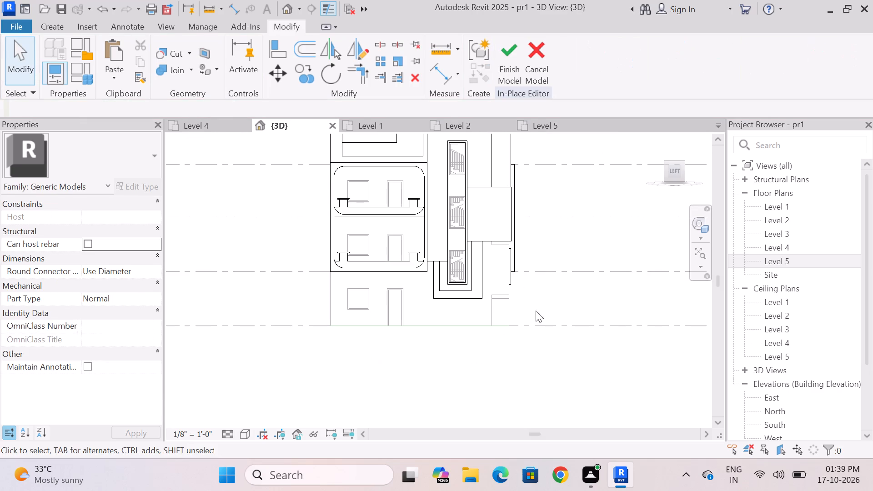
middle_click(528, 335, "shift")
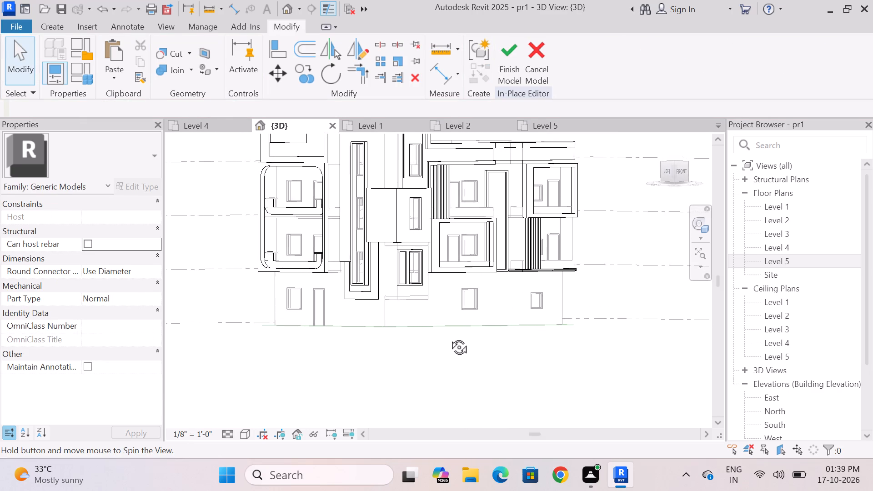
scroll(466, 355, "down", 2)
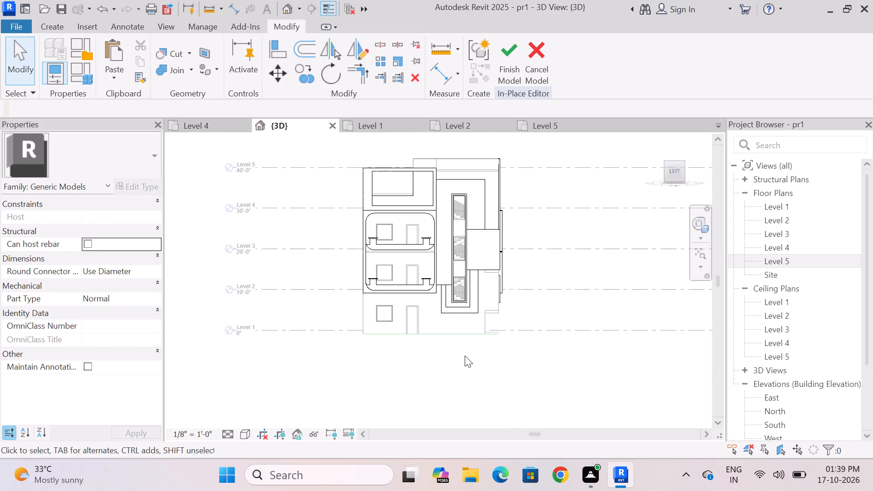
scroll(469, 356, "up", 1)
scroll(455, 352, "down", 2)
scroll(471, 350, "up", 2)
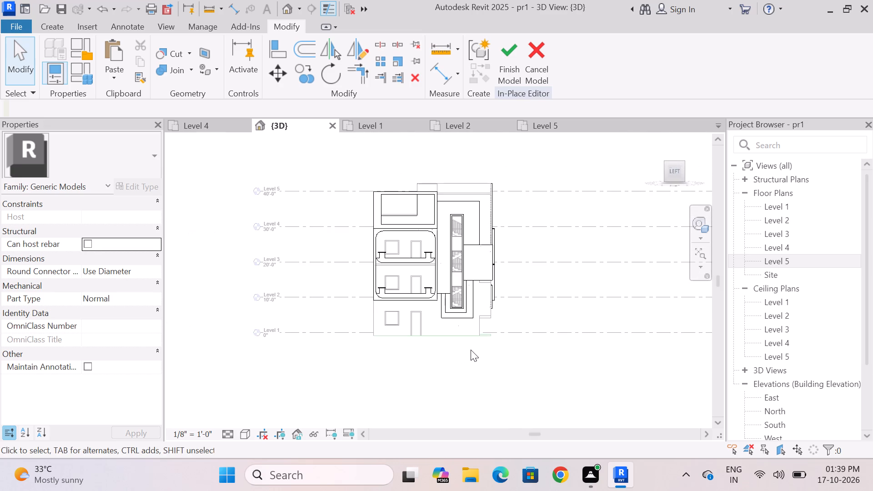
Shift the outer edge of the U-shaped extrusion's balcony-side leg slightly outward.
scroll(428, 276, "up", 4)
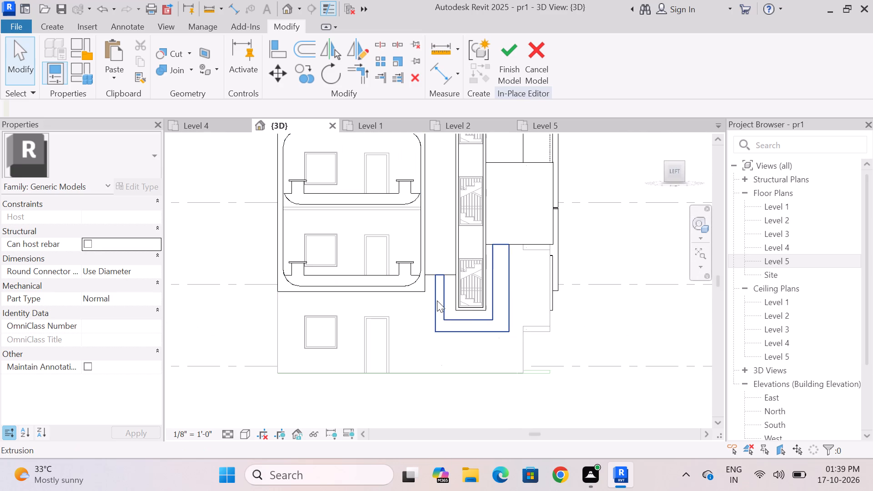
double_click(437, 301)
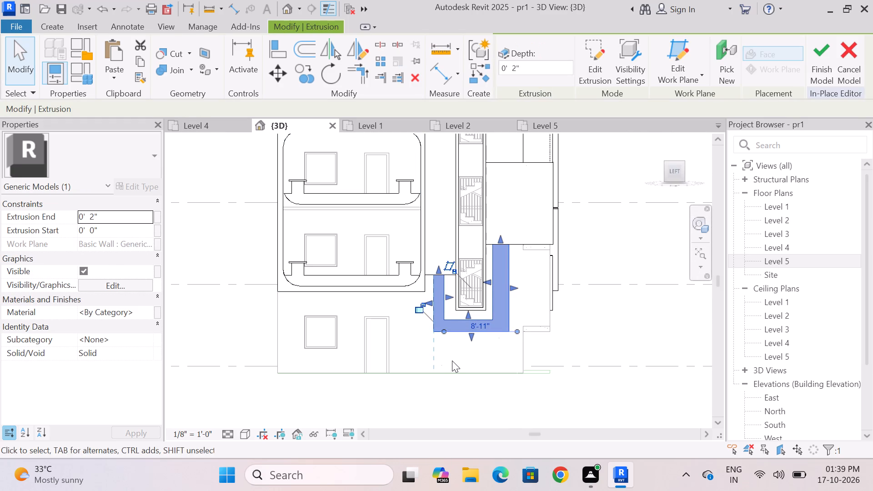
key("Escape")
Measure the width of the U-shaped extrusion's leg beneath the projecting box.
scroll(433, 299, "up", 4, "shift")
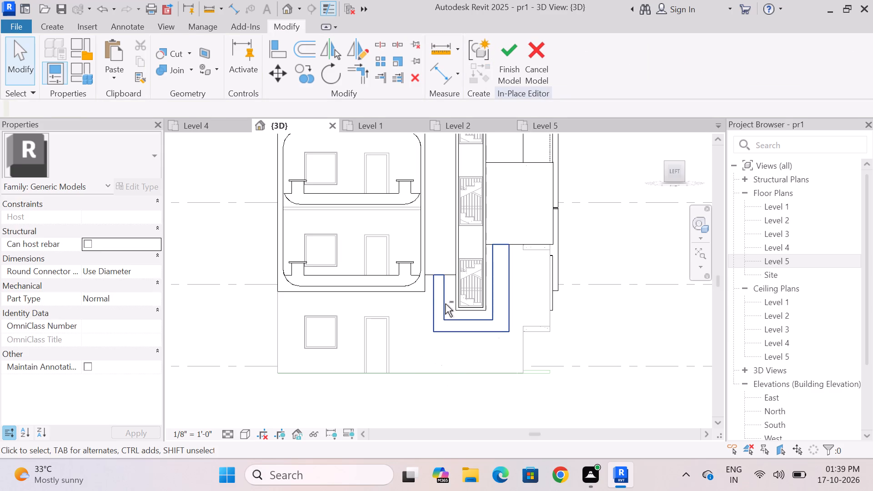
left_click(496, 287)
scroll(512, 225, "up", 3)
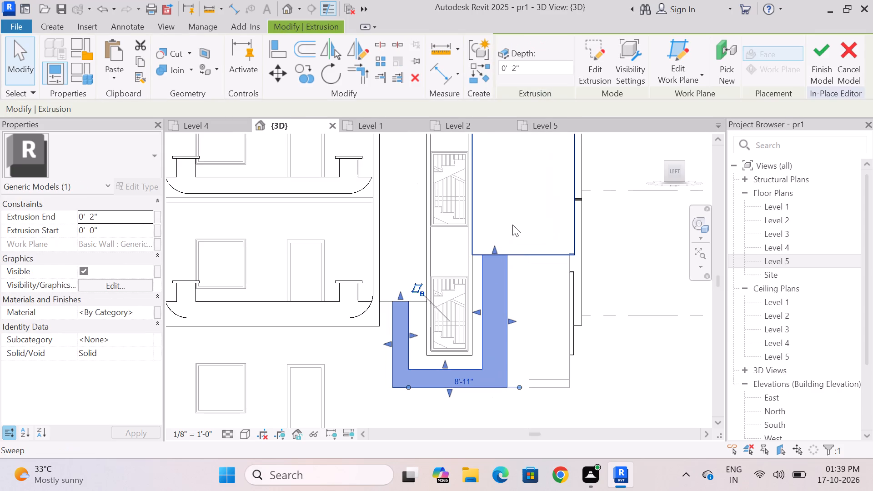
left_click(209, 5)
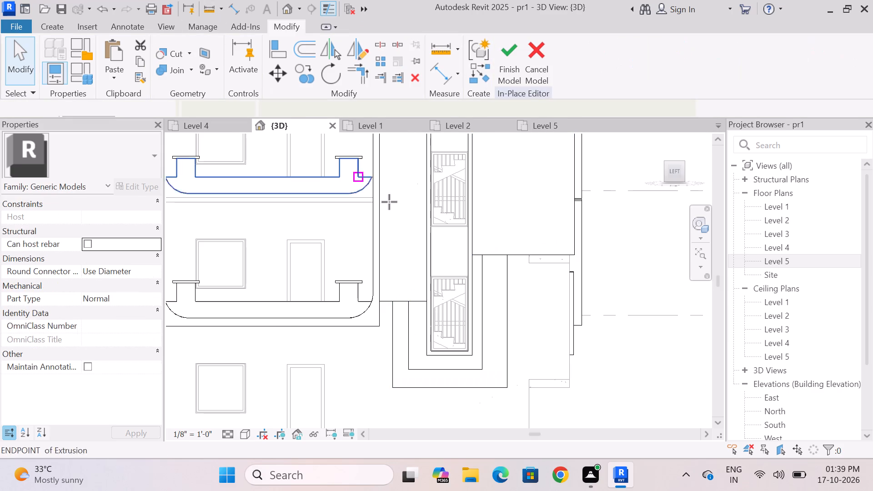
left_click(484, 256)
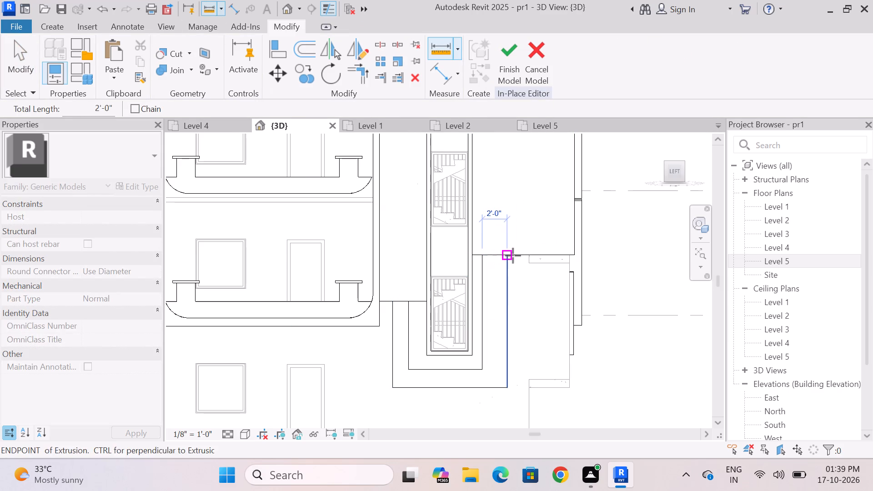
key("Escape")
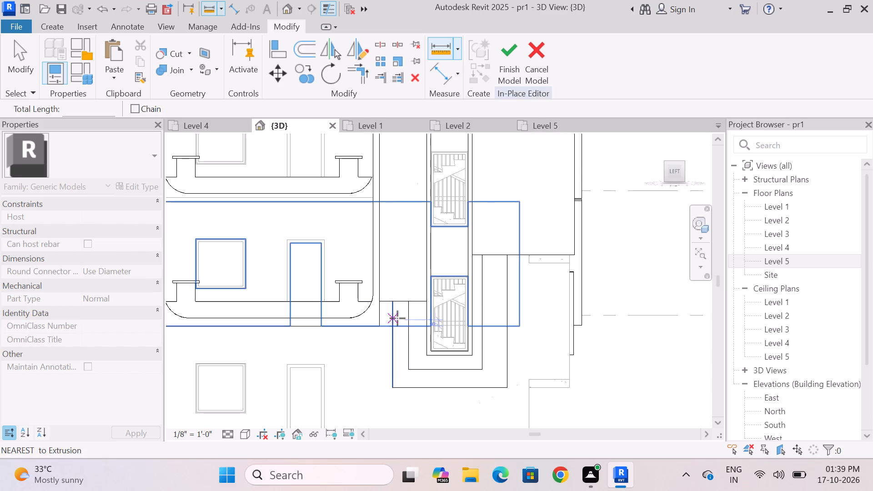
key("Escape")
Measure the width of the U-shaped extrusion's leg on the balcony side.
left_click(401, 319)
scroll(404, 321, "up", 3)
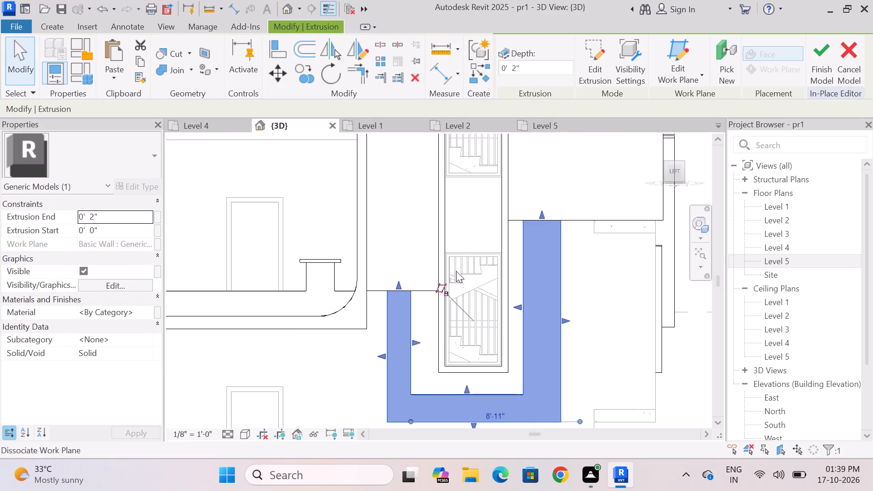
left_click(207, 8)
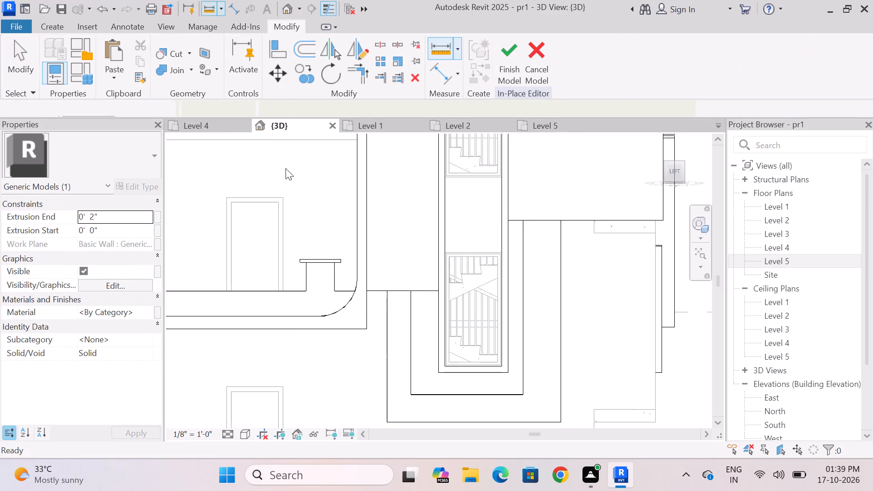
scroll(387, 324, "up", 3)
left_click(388, 274)
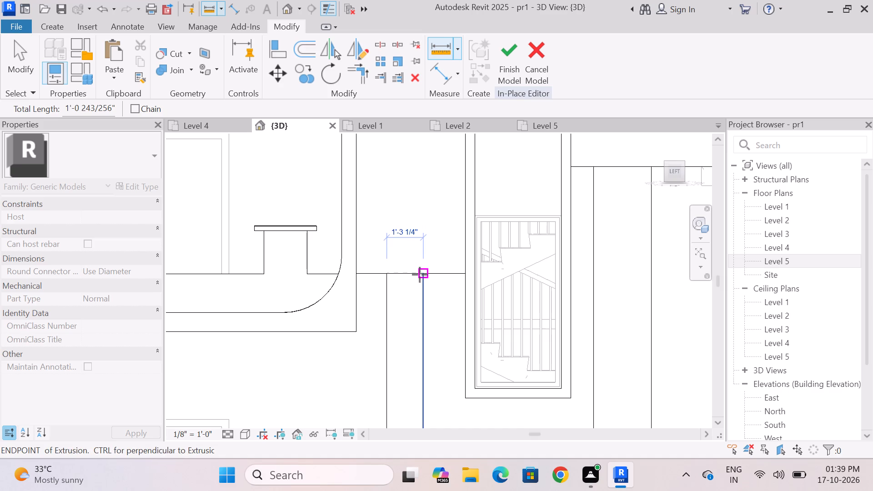
key("Escape")
Widen the U-shaped extrusion's balcony-side leg by moving its inner edge toward the stair window strip.
left_click(407, 319)
scroll(422, 322, "up", 4)
key("Escape")
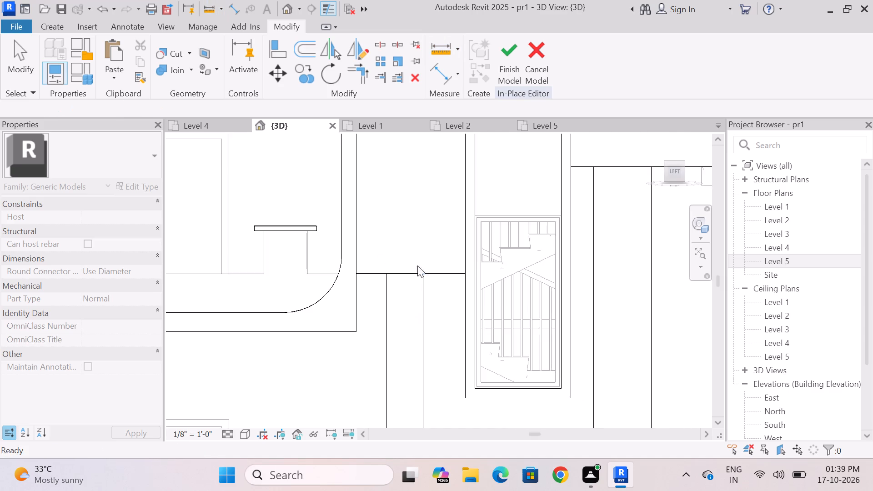
scroll(415, 260, "down", 3)
scroll(410, 306, "down", 1)
key("Escape")
left_click(410, 317)
scroll(410, 317, "up", 3)
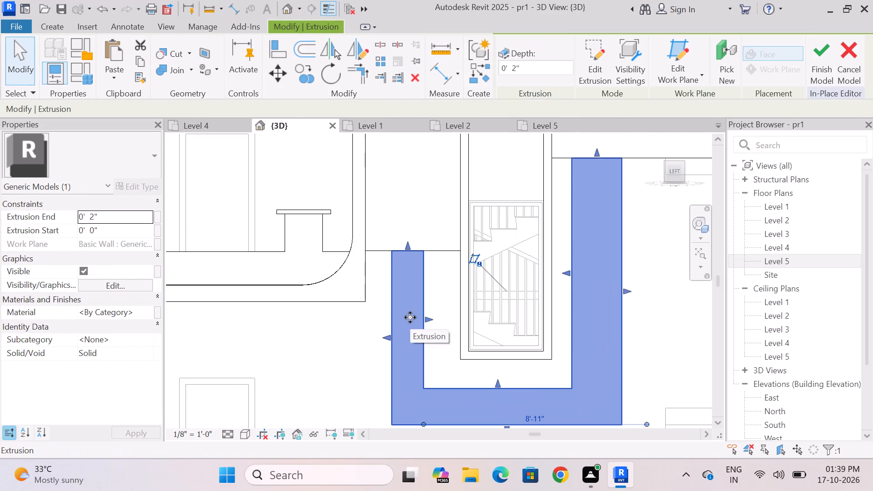
scroll(410, 318, "up", 1)
left_click_drag(430, 321, 441, 323)
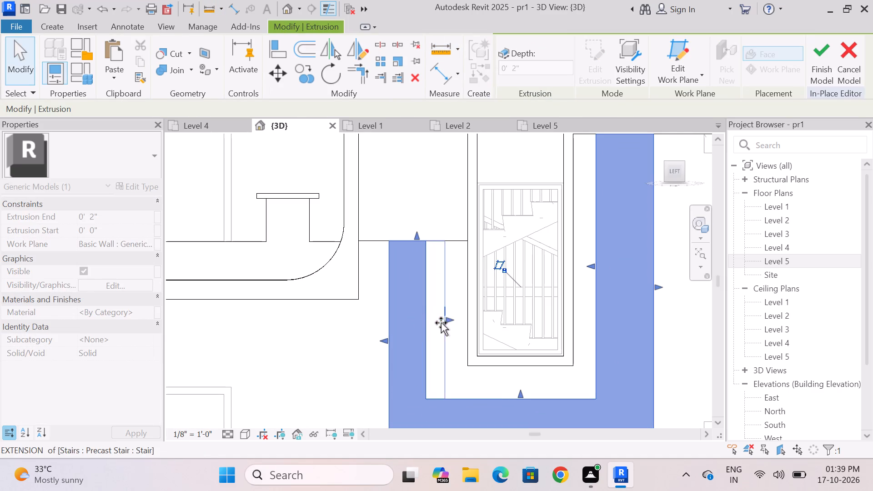
left_click_drag(441, 323, 436, 323)
key("Escape")
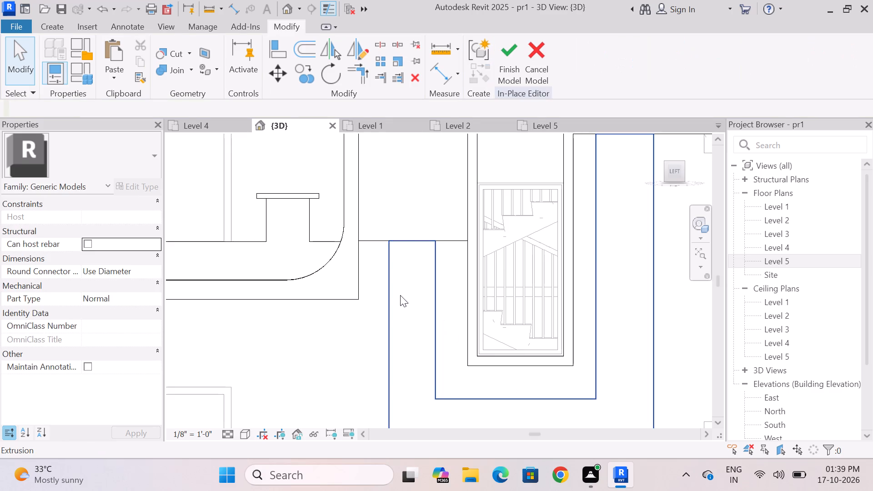
Examine the adjusted U-shaped extrusion and the surrounding facades from several angles.
scroll(400, 295, "down", 7)
scroll(354, 349, "down", 3)
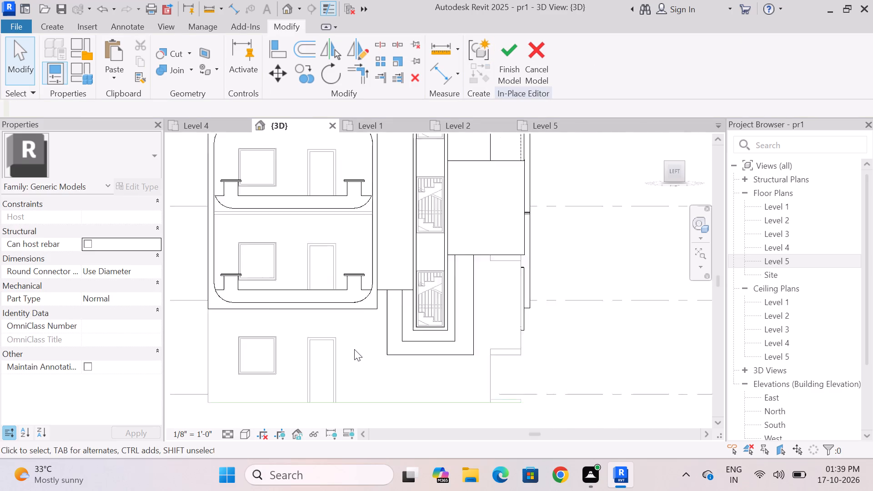
scroll(354, 349, "down", 3)
middle_click_drag(365, 397, 316, 401, "shift")
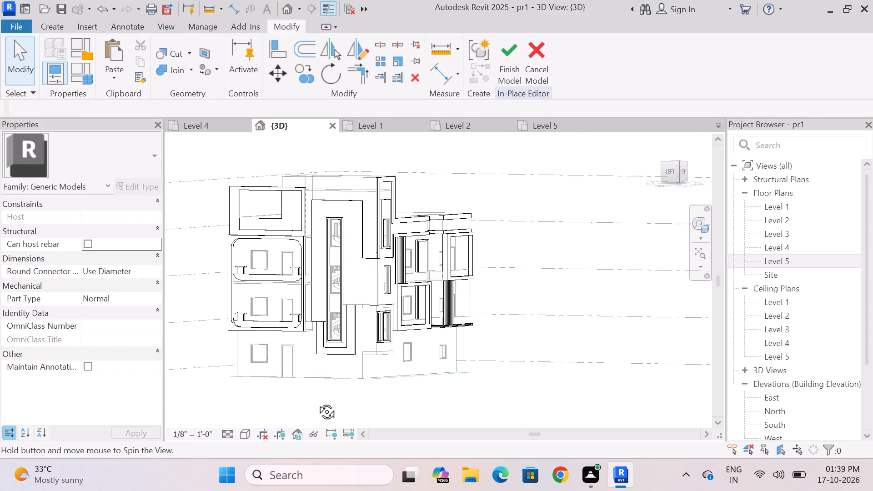
middle_click_drag(316, 401, 285, 401, "shift")
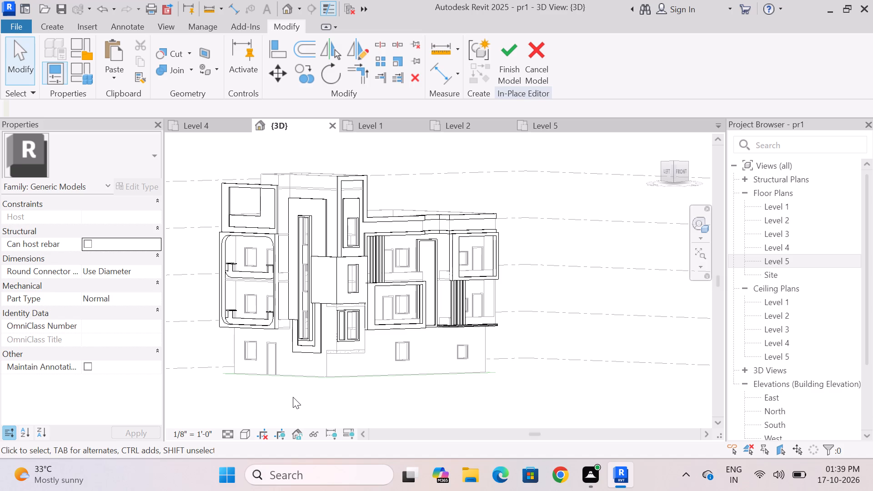
scroll(169, 241, "down", 2)
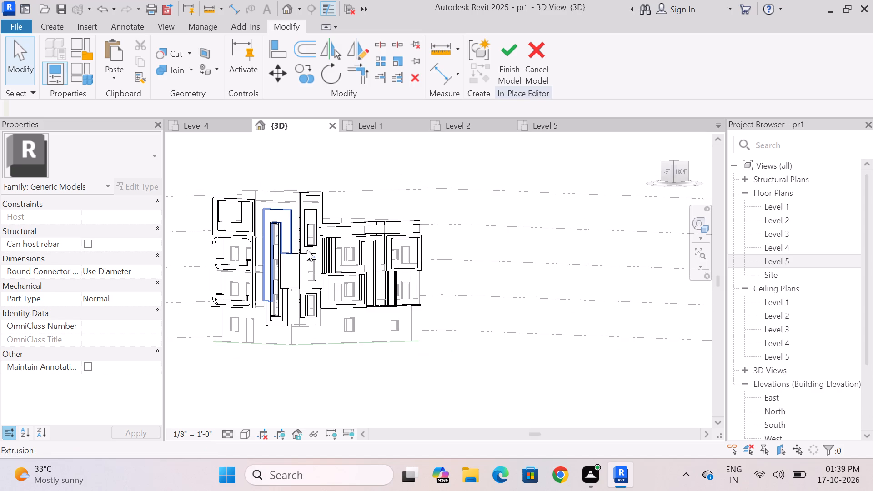
middle_click_drag(254, 368, 347, 361, "shift")
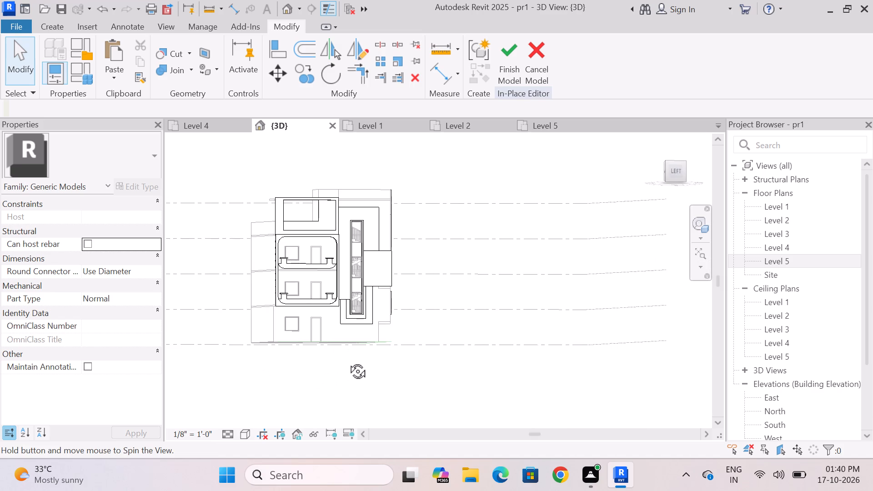
Examine the left and front facades from several angles, including the stair window strip and the base of the projecting corner bay.
middle_click_drag(347, 361, 337, 362, "shift")
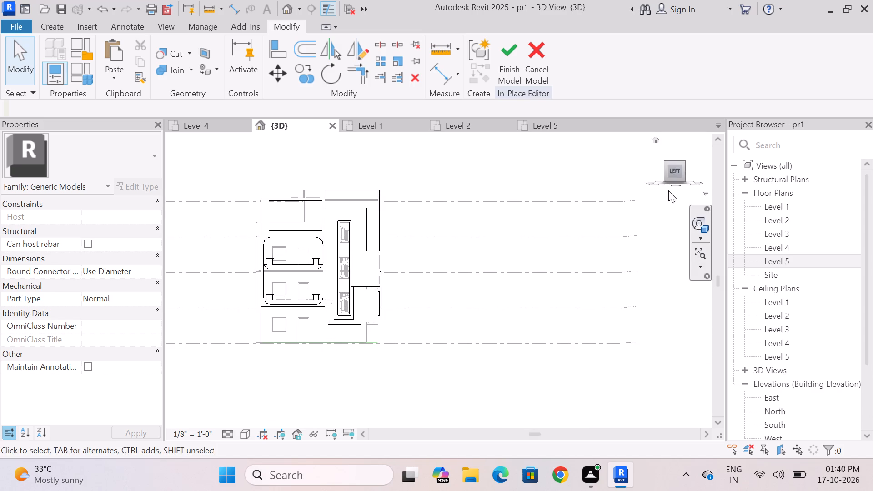
left_click(674, 168)
scroll(404, 310, "up", 5)
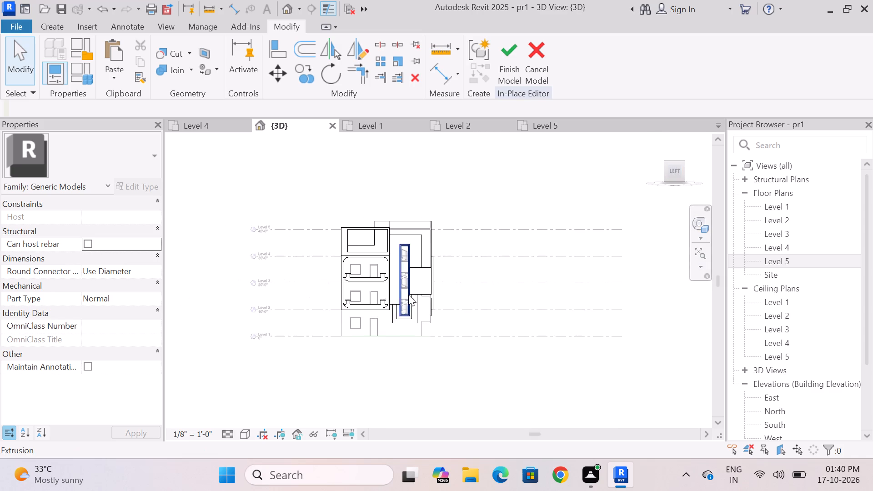
scroll(411, 285, "up", 5)
scroll(492, 259, "down", 1)
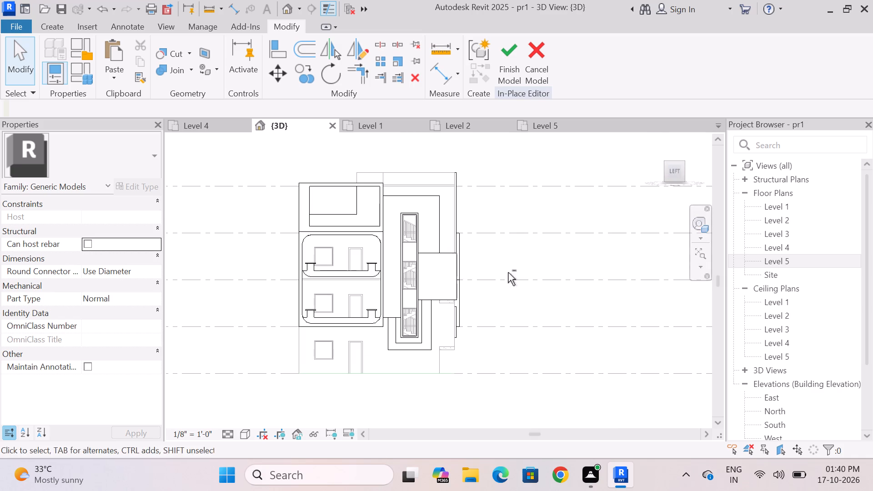
middle_click_drag(506, 273, 408, 289, "shift")
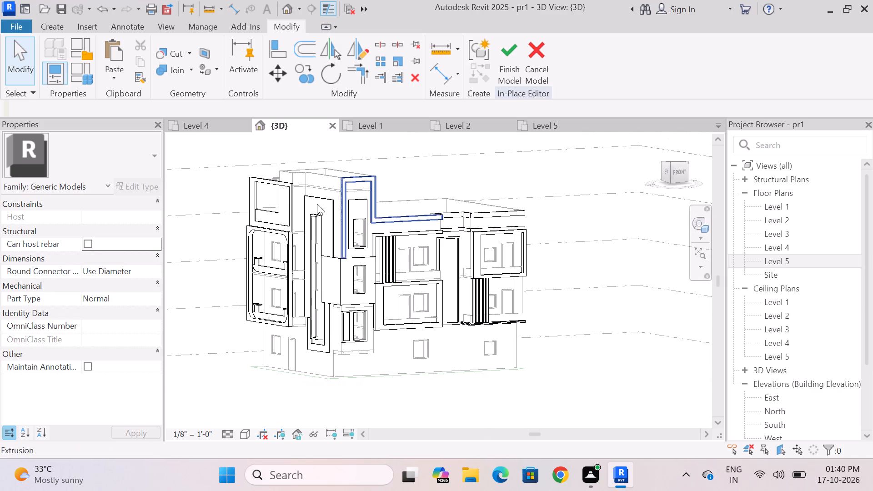
scroll(317, 199, "up", 4)
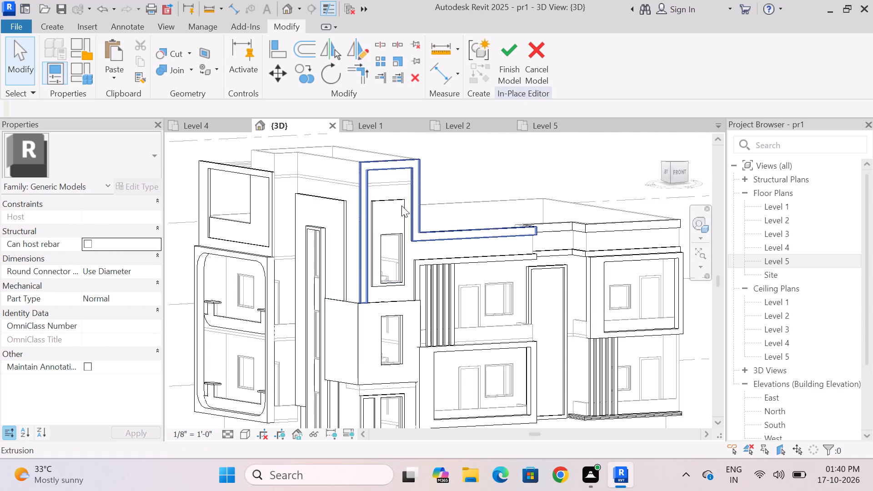
scroll(392, 205, "down", 4)
middle_click_drag(393, 290, 309, 280, "shift")
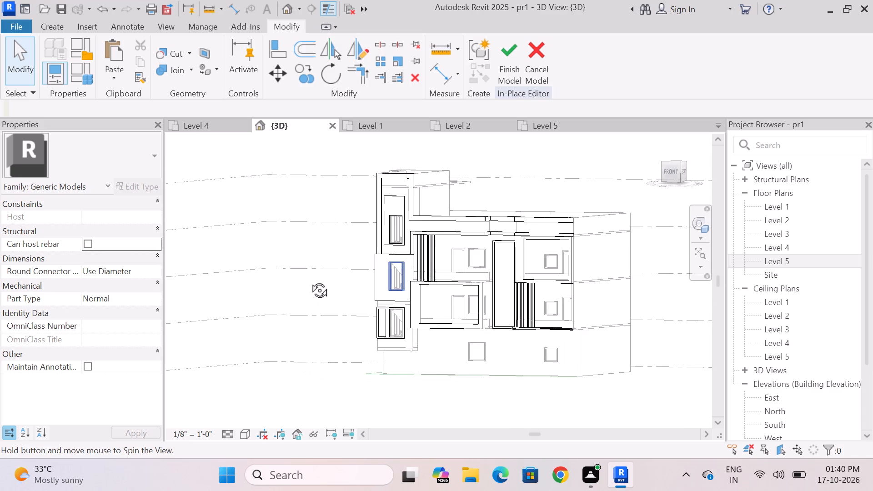
middle_click_drag(309, 280, 301, 287, "shift")
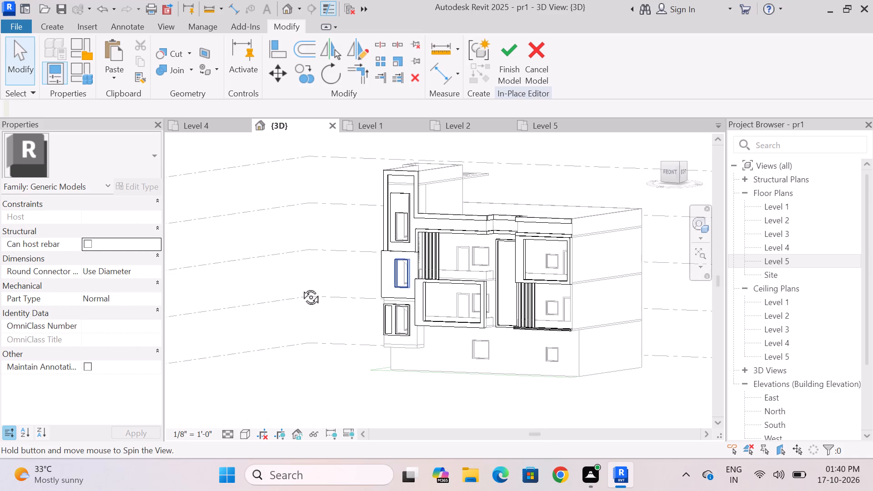
middle_click_drag(301, 287, 406, 289, "shift")
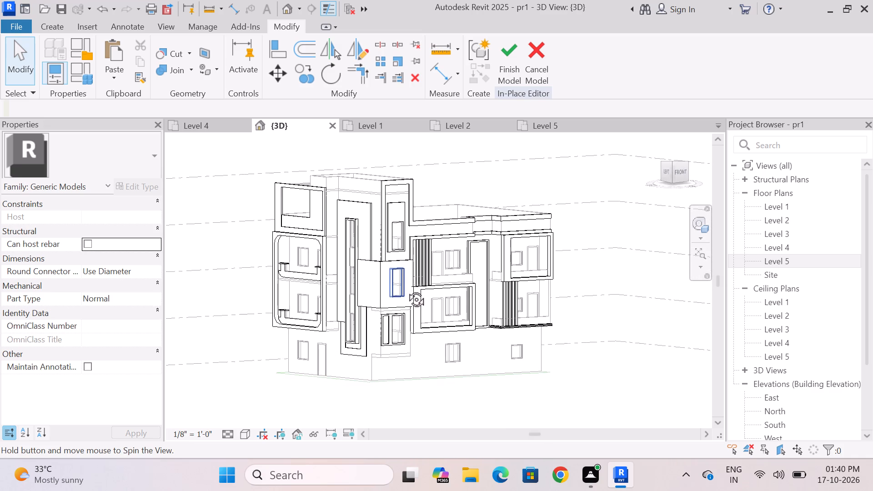
middle_click_drag(406, 289, 456, 285, "shift")
scroll(440, 286, "up", 1)
scroll(413, 253, "down", 2)
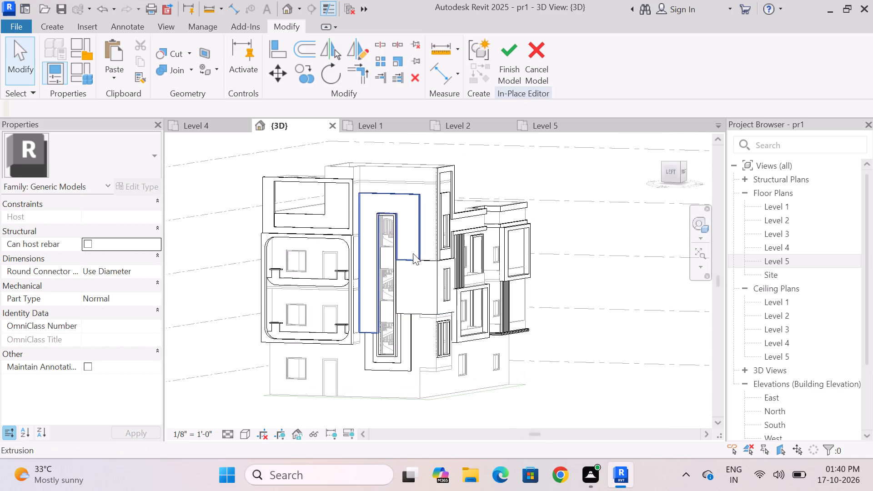
scroll(413, 253, "down", 3)
scroll(406, 298, "up", 4)
middle_click_drag(318, 376, 361, 381, "shift")
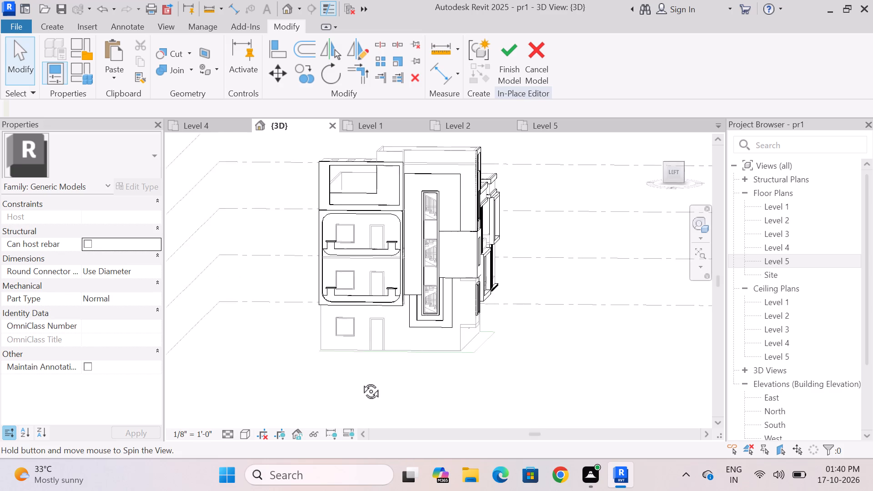
middle_click_drag(361, 381, 362, 385, "shift")
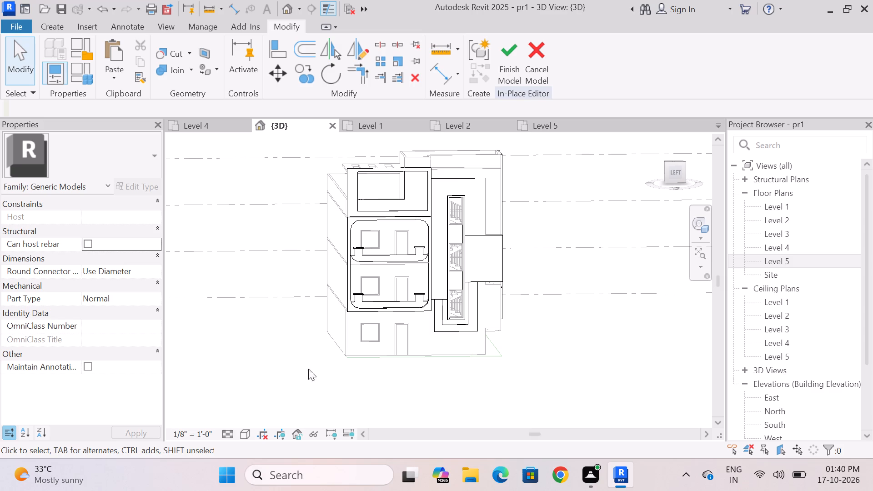
scroll(524, 285, "down", 2)
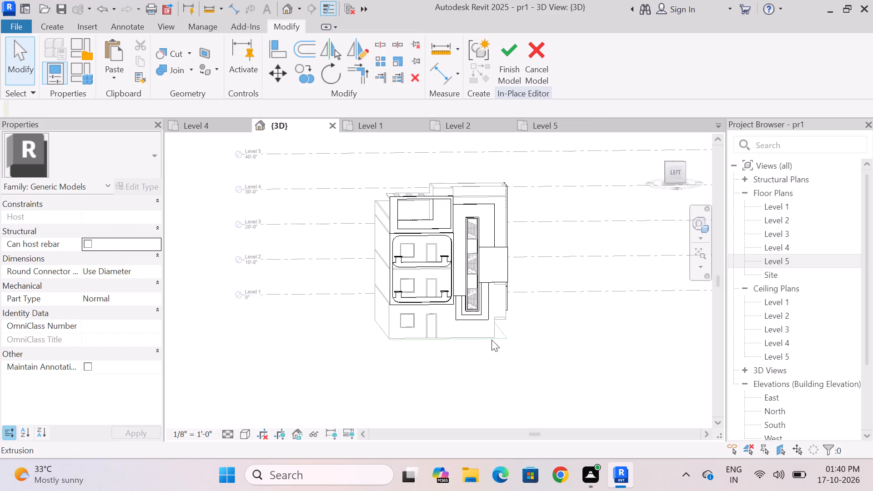
middle_click_drag(501, 374, 335, 380, "shift")
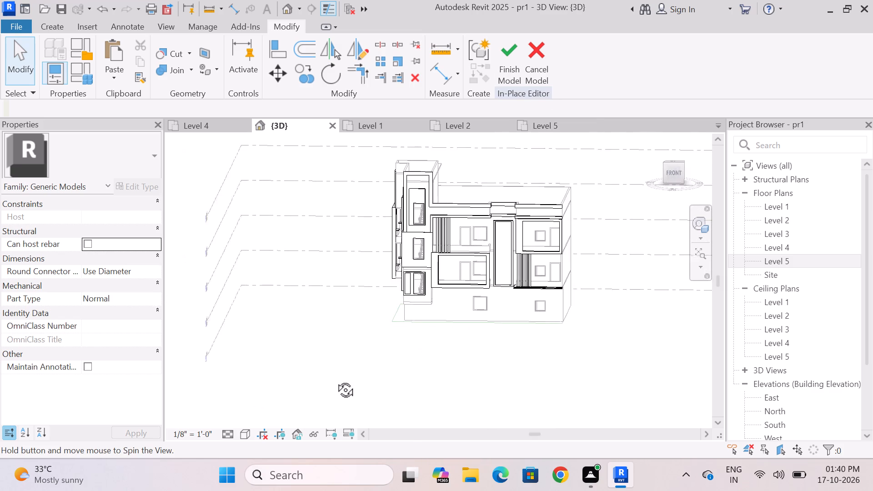
middle_click_drag(335, 380, 480, 346, "shift")
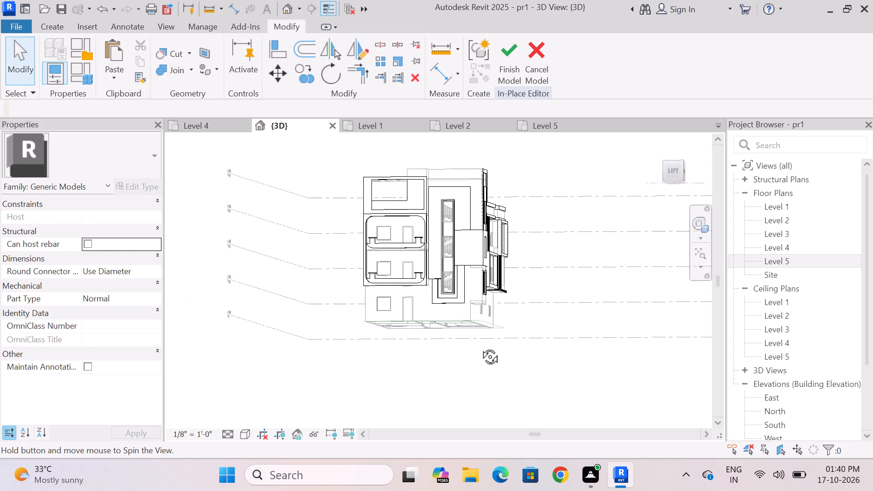
middle_click_drag(480, 346, 488, 362, "shift")
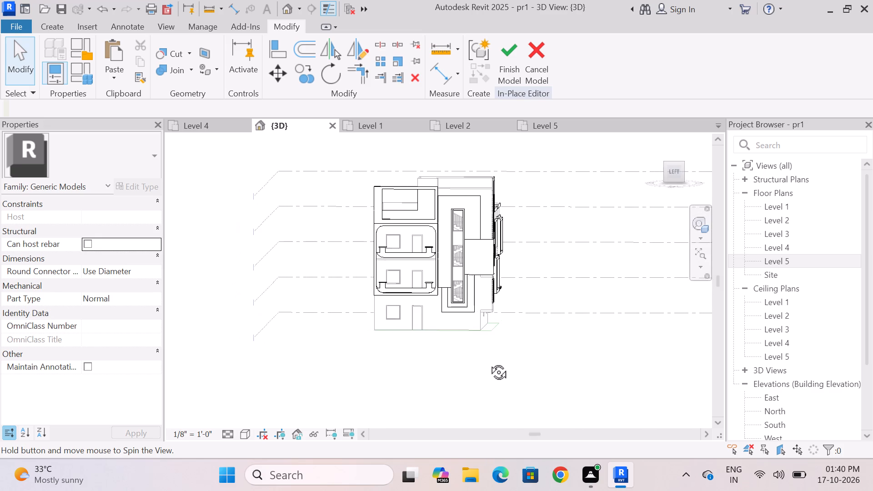
middle_click_drag(488, 362, 364, 367, "shift")
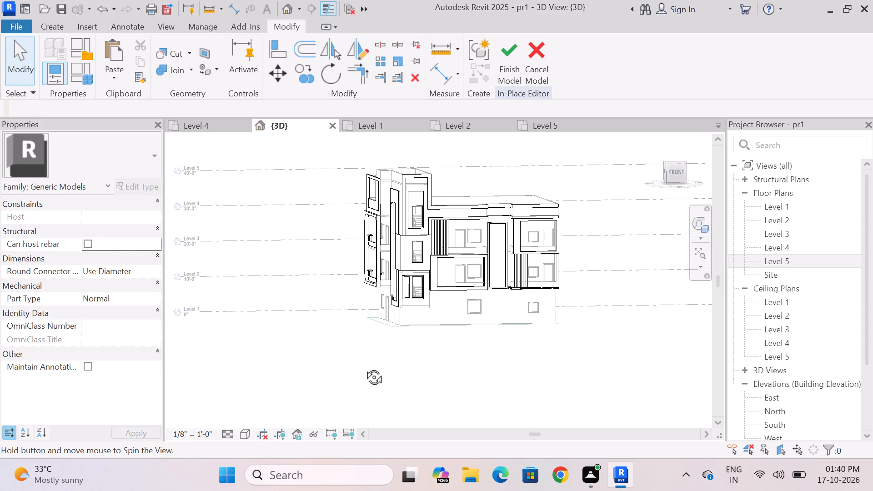
middle_click_drag(364, 367, 441, 365, "shift")
scroll(443, 297, "up", 8)
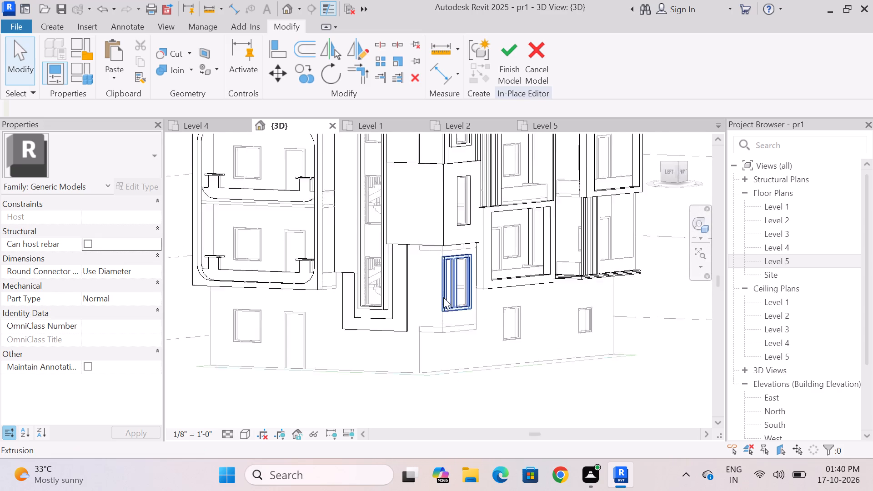
scroll(422, 299, "down", 3)
middle_click_drag(452, 386, 406, 390, "shift")
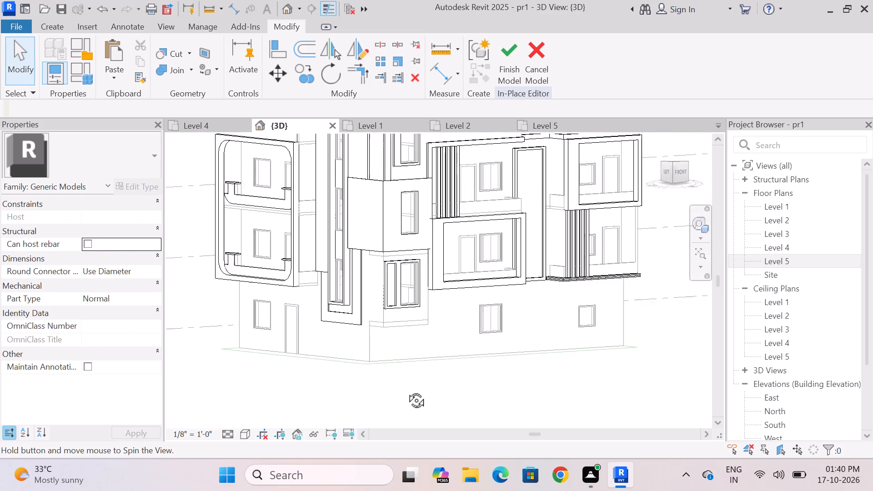
middle_click_drag(406, 390, 424, 382, "shift")
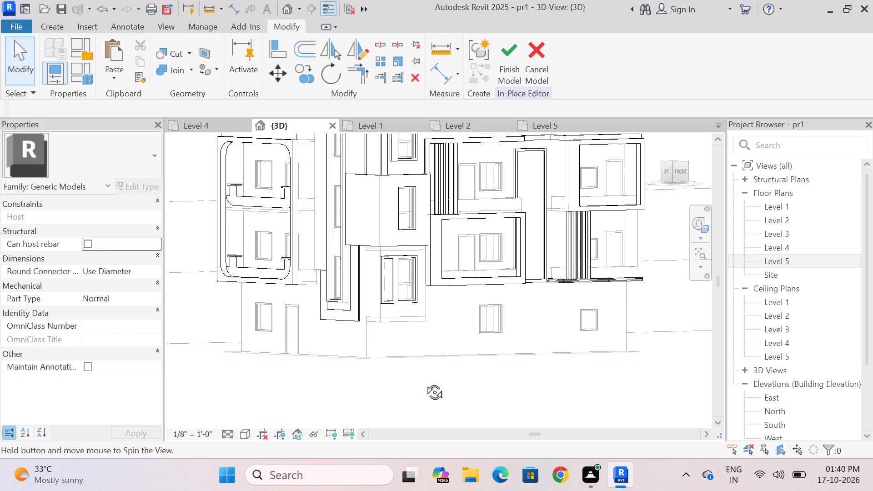
middle_click_drag(424, 382, 437, 382, "shift")
middle_click_drag(430, 383, 373, 386, "shift")
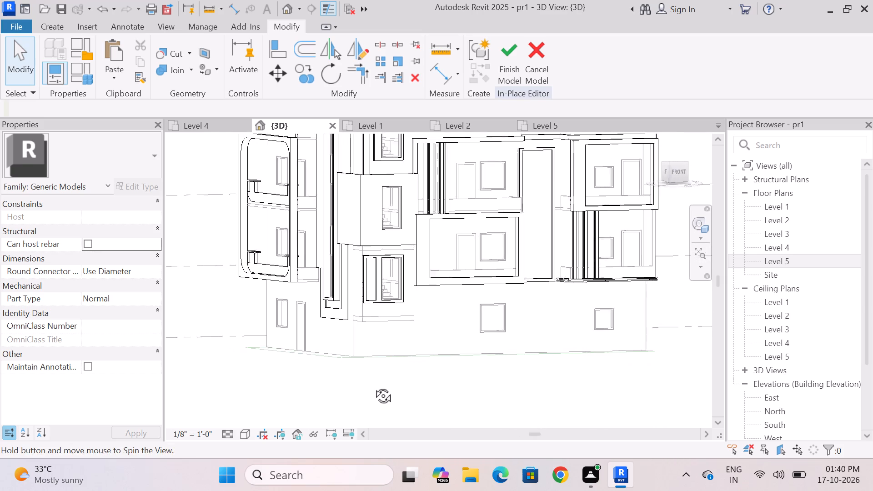
middle_click_drag(373, 386, 369, 386, "shift")
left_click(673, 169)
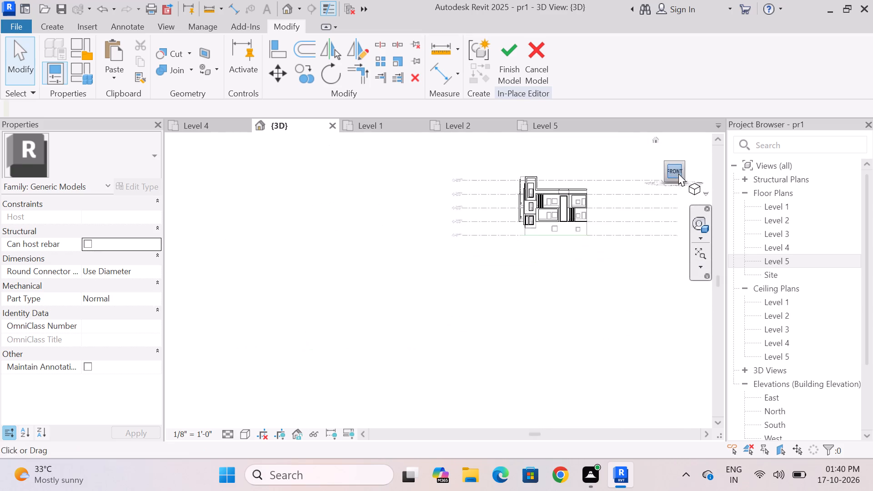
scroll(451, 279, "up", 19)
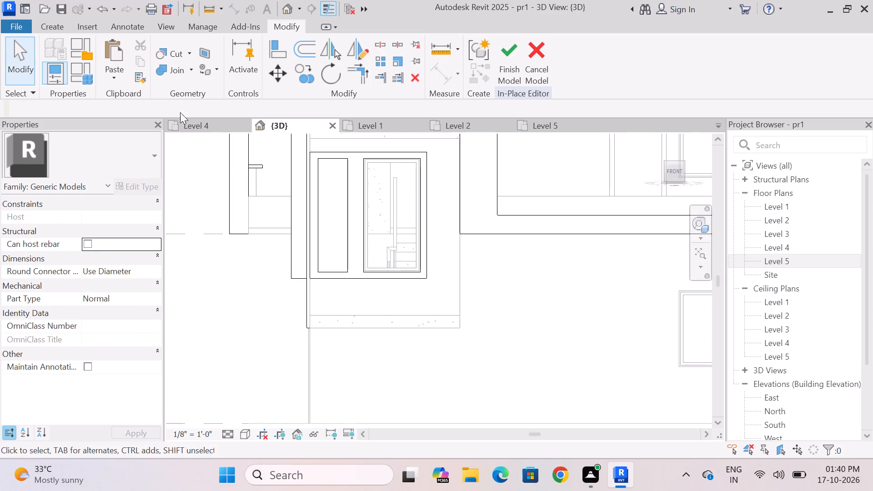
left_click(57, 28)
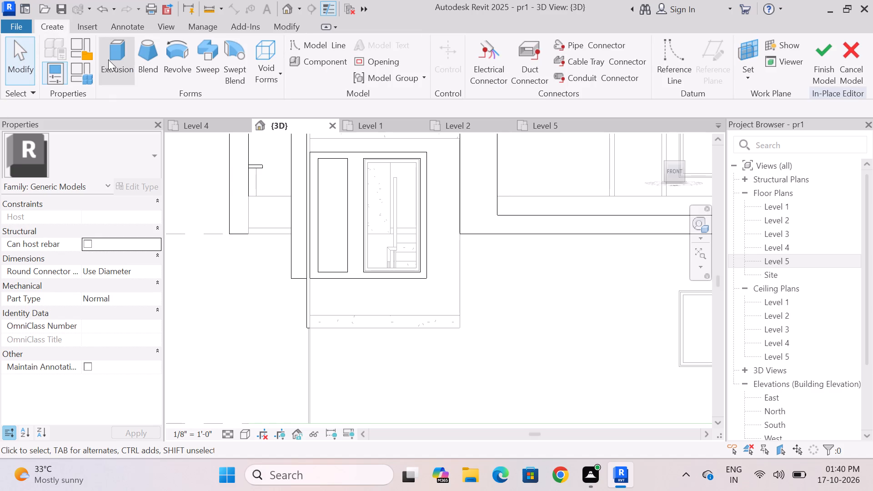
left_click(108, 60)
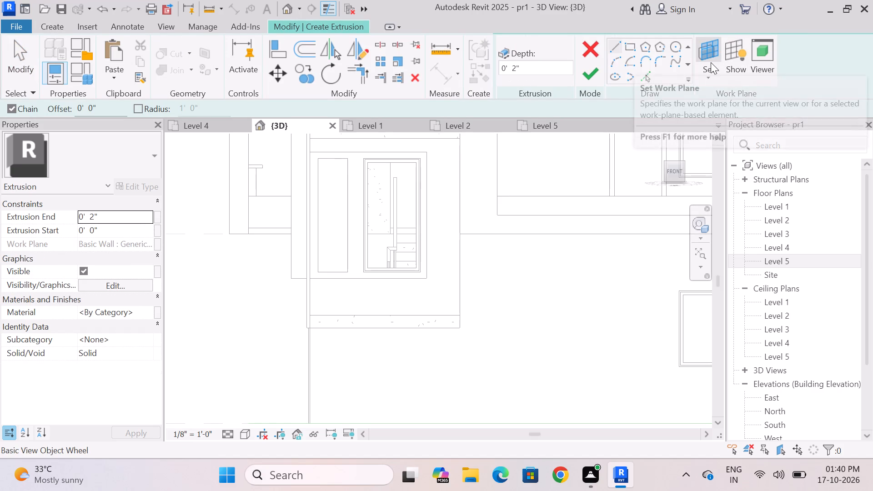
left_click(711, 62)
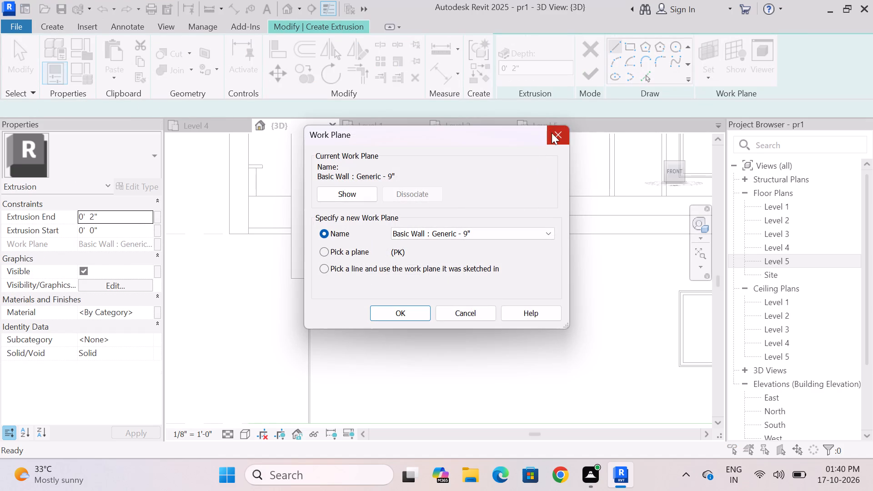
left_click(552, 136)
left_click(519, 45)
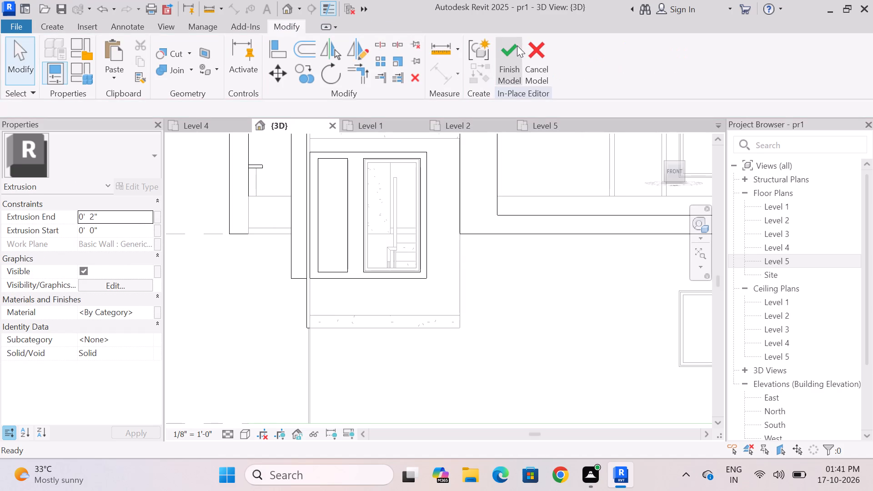
Start a Sweep and pick the slab's top front and side edges at the base of the projecting corner bay as its path.
left_click(46, 25)
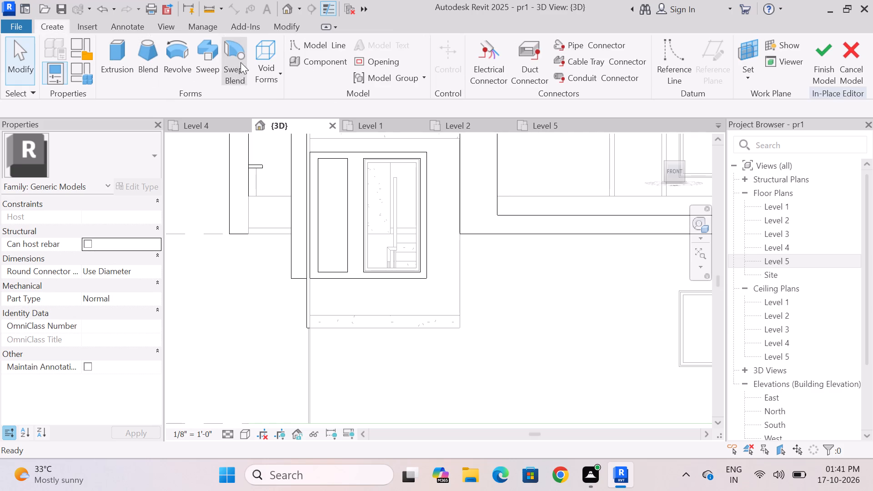
left_click(210, 55)
left_click(654, 75)
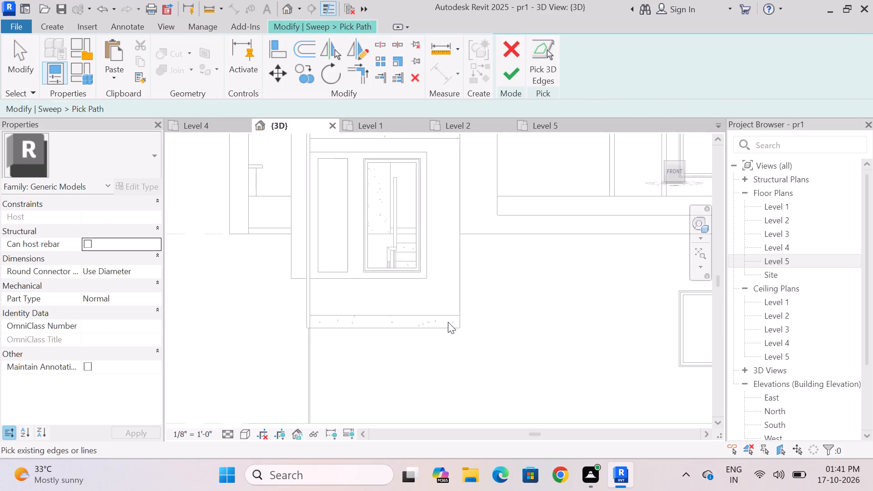
scroll(422, 333, "up", 3)
left_click(425, 309)
scroll(477, 248, "down", 4)
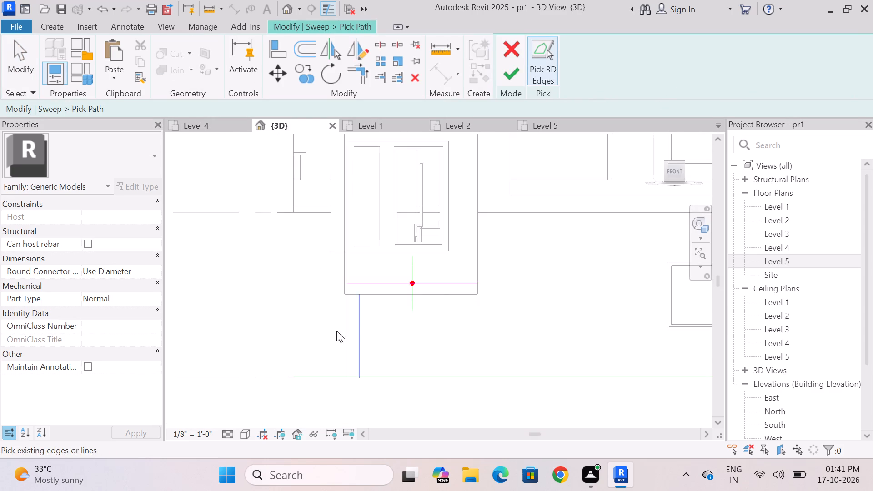
middle_click_drag(346, 333, 398, 342, "shift")
scroll(382, 287, "up", 4)
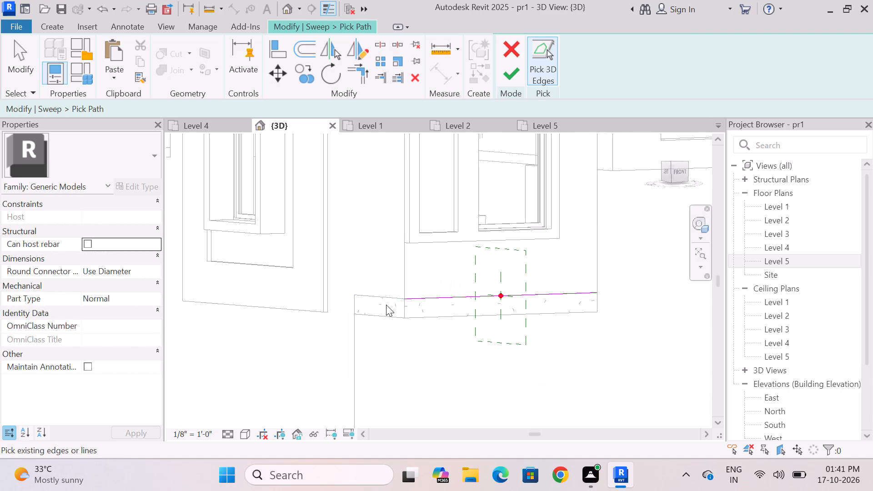
scroll(386, 305, "up", 4)
left_click(389, 292)
key("Escape")
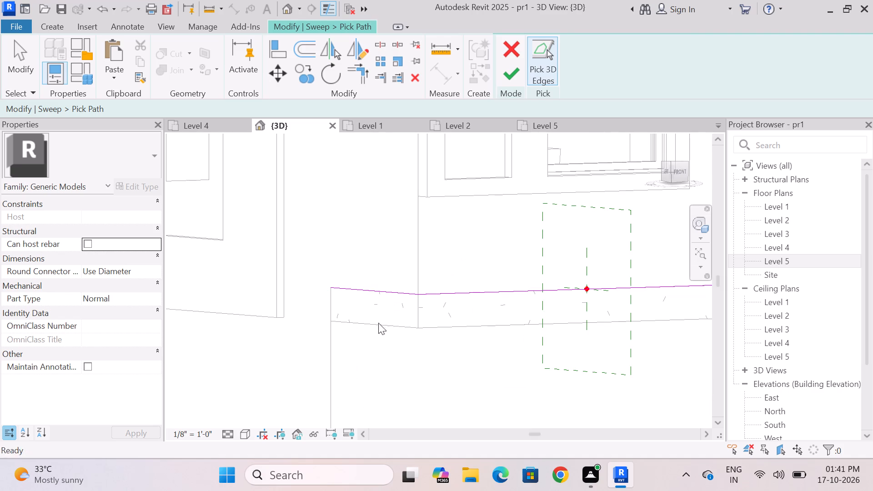
Extend the sweep path's side segment along the left facade to the edge of the U-shaped extrusion.
scroll(346, 309, "up", 3)
key("Escape")
left_click(355, 281)
left_click_drag(323, 276, 253, 266)
key("Escape")
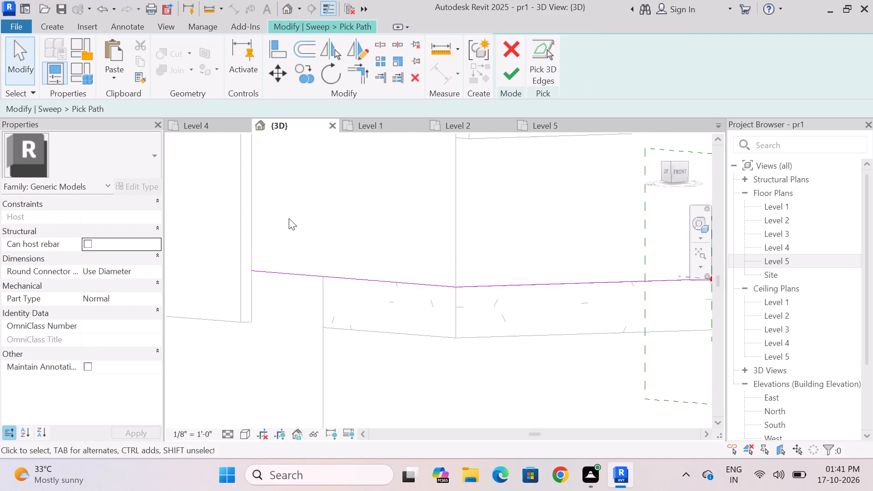
scroll(288, 215, "down", 5)
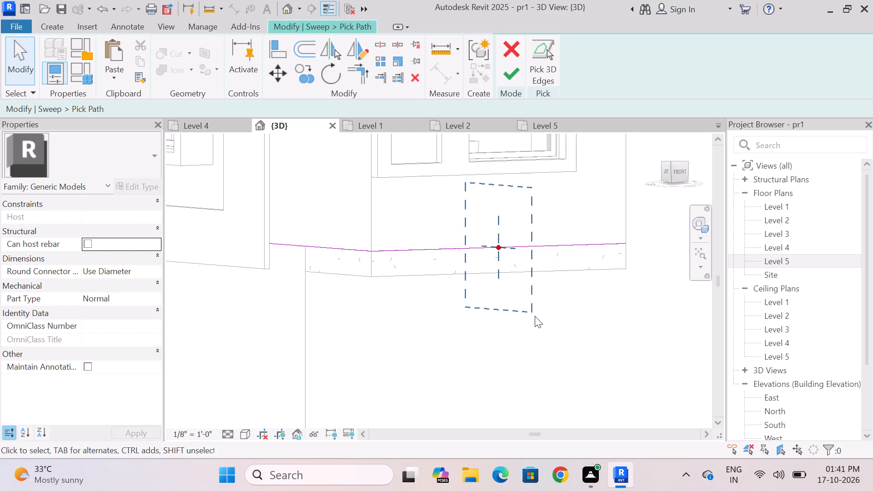
left_click(680, 172)
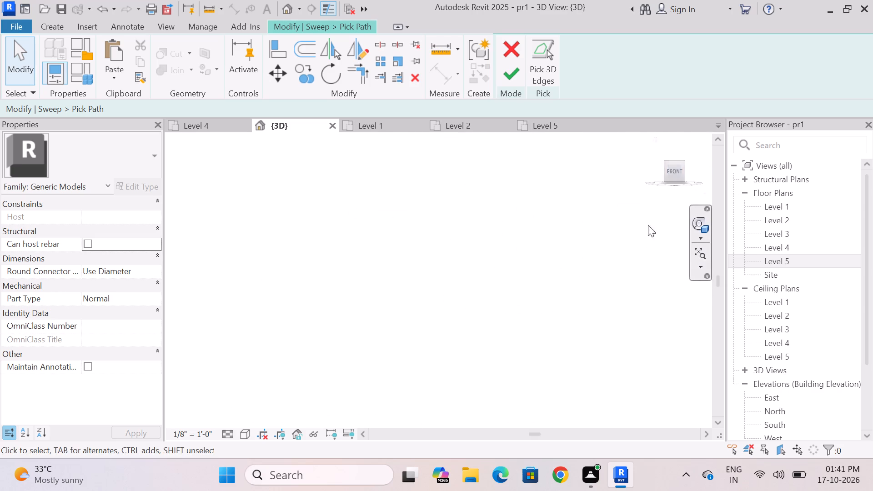
scroll(413, 324, "up", 13)
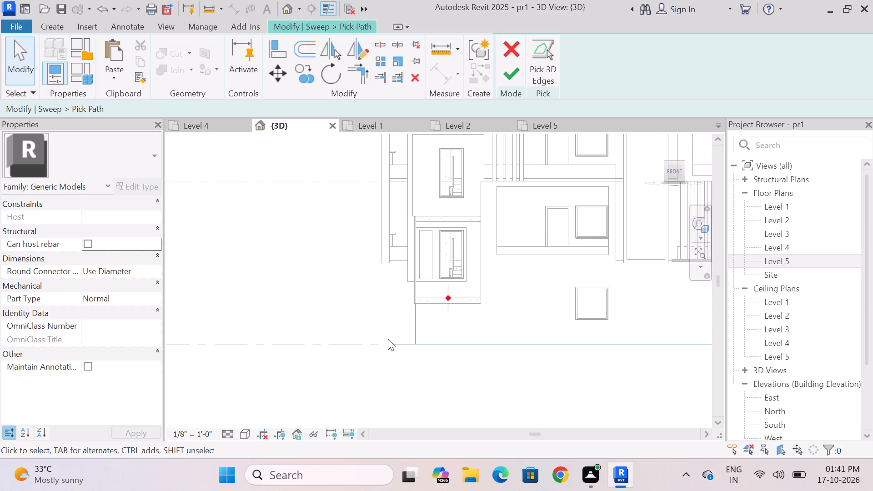
Finish the sweep path along the top front and left side edges of the corner bay's base slab.
middle_click_drag(389, 338, 500, 347, "shift")
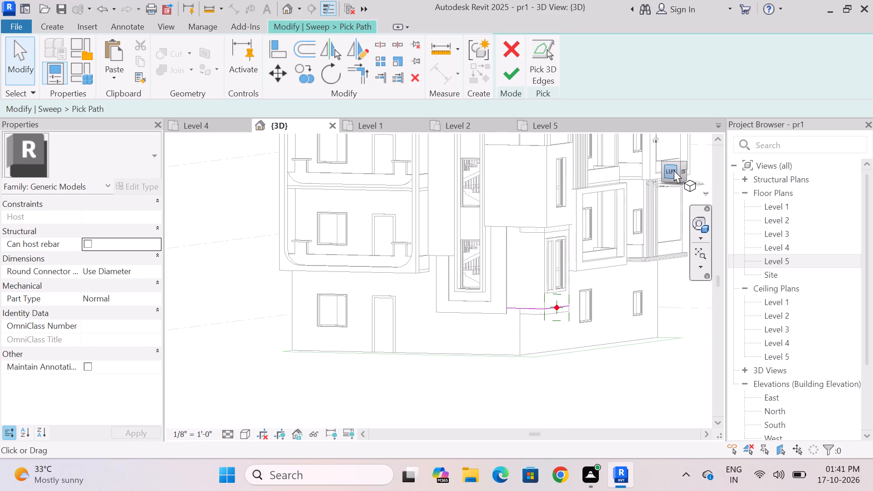
left_click(671, 171)
scroll(481, 311, "up", 7)
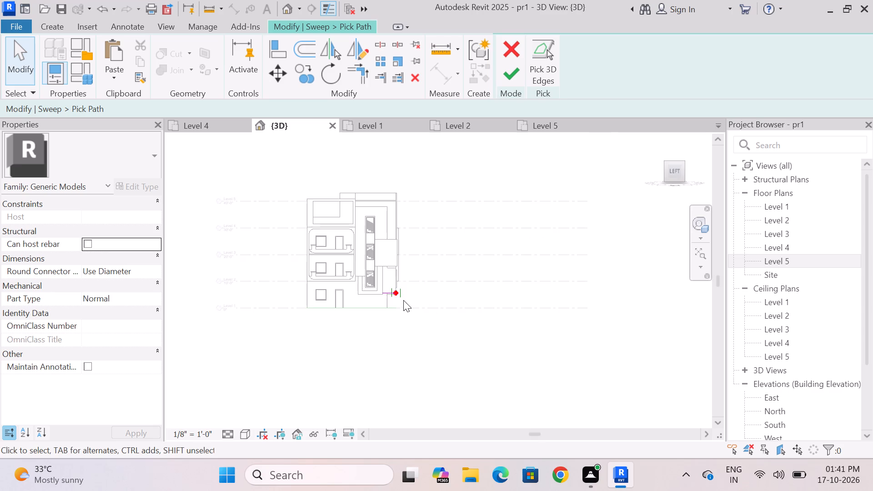
scroll(403, 300, "up", 15)
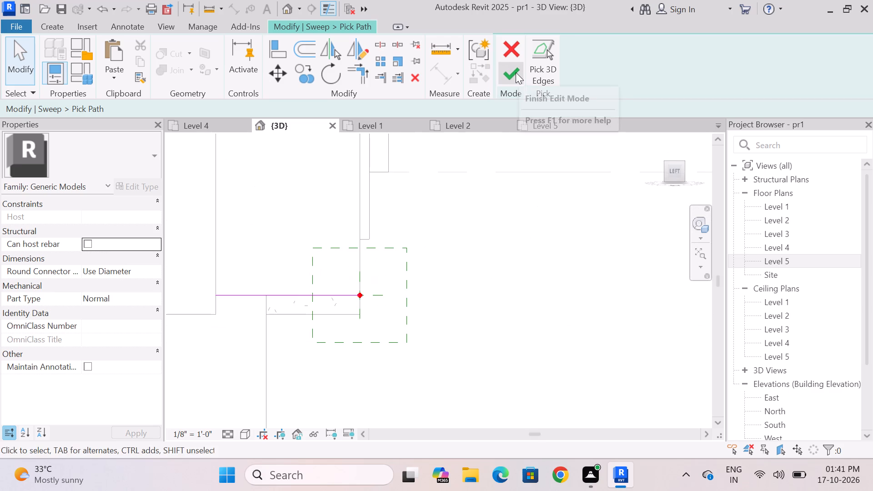
left_click(516, 72)
Sketch a closed rectangular profile 4" wide and 8" high against the slab's outer face, and complete the sweep.
left_click(741, 75)
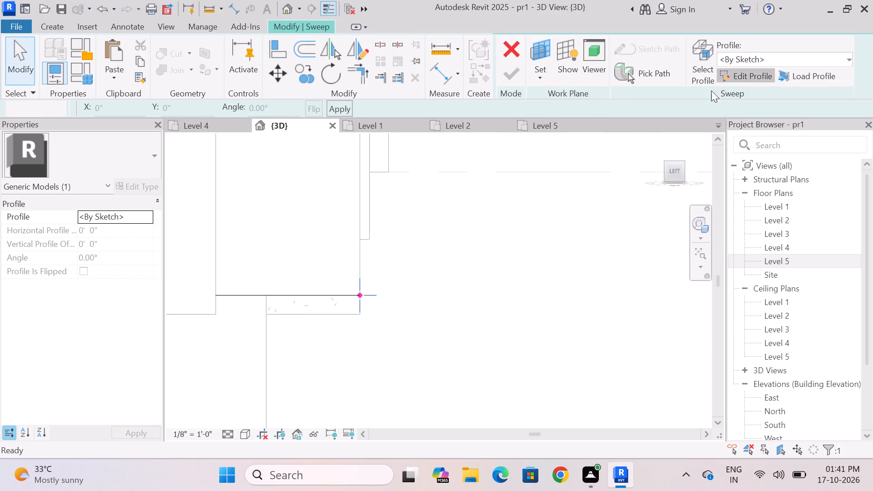
left_click(539, 45)
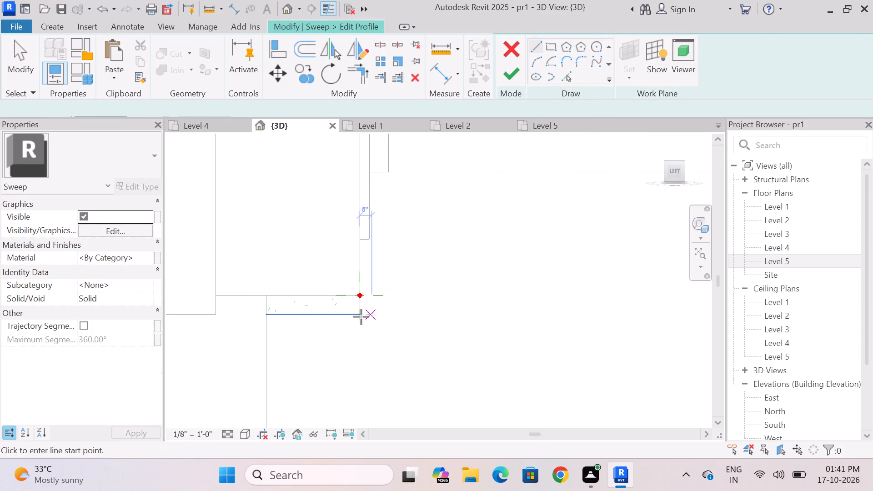
scroll(361, 318, "up", 7)
left_click(359, 257)
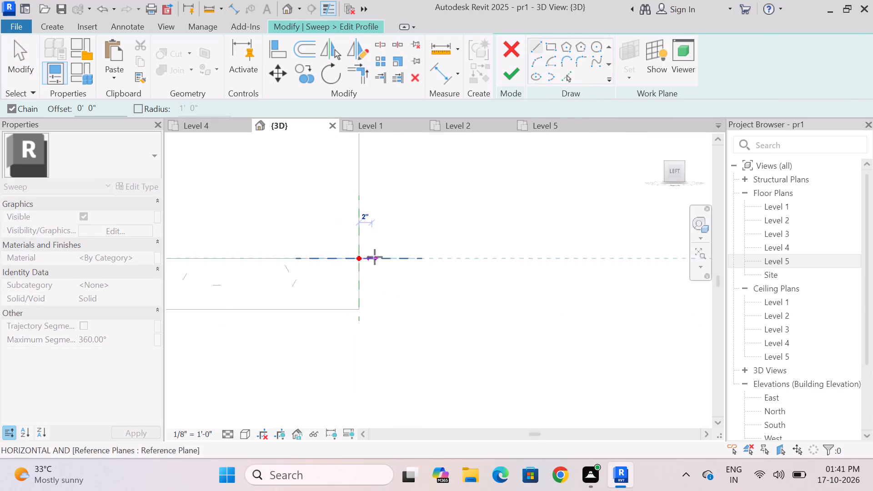
left_click(383, 258)
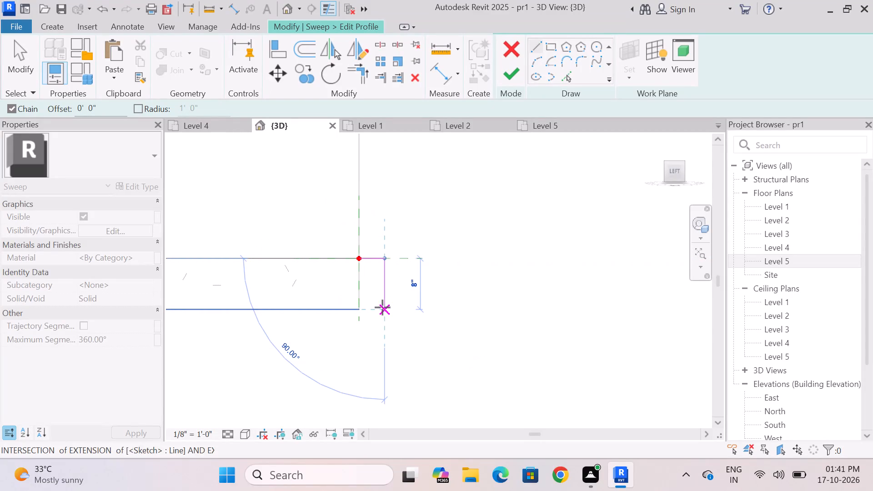
left_click(382, 310)
left_click(358, 310)
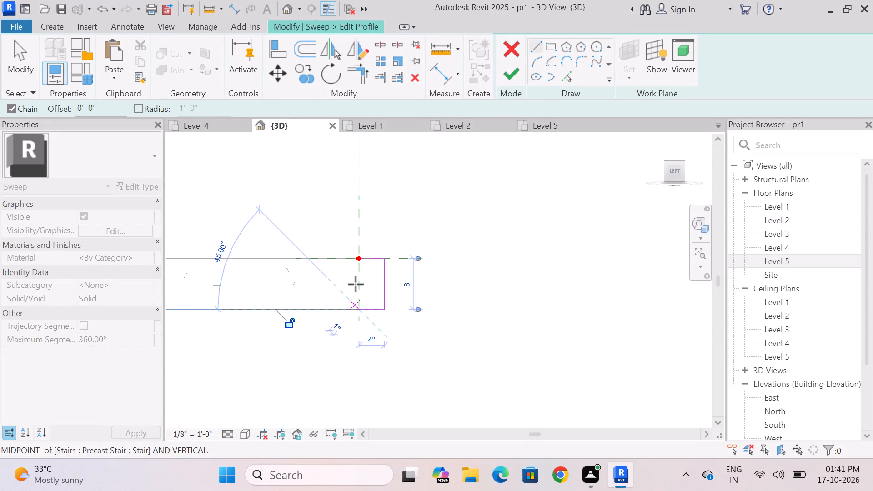
left_click(359, 260)
key("Escape")
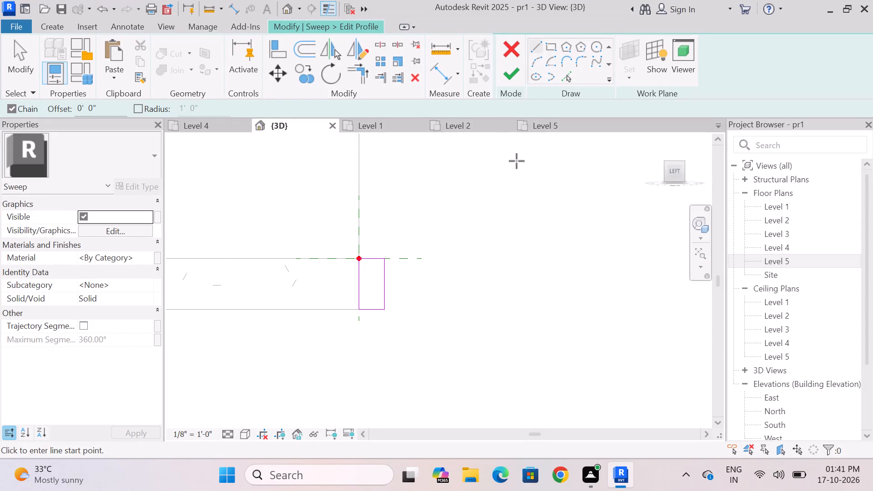
key("Escape")
left_click(517, 72)
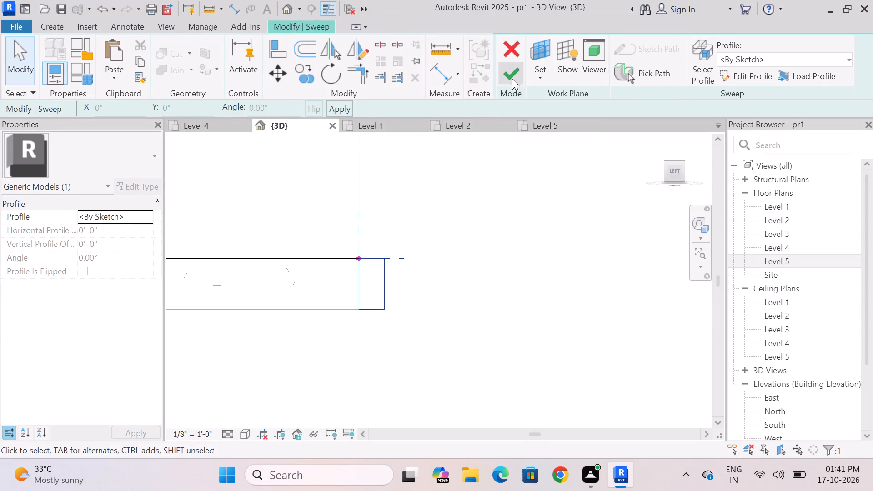
left_click(512, 76)
left_click(547, 284)
scroll(503, 244, "down", 7)
key("Escape")
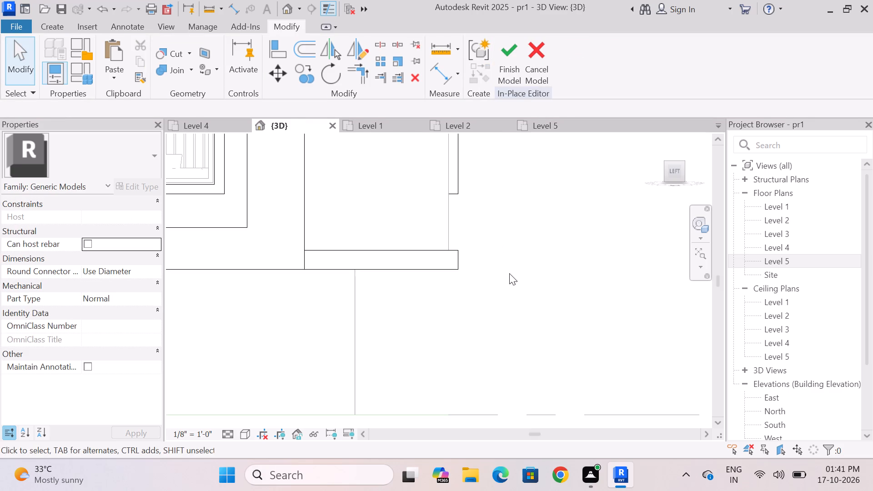
Edit the base slab sweep's path to add the slab's top edge on its right-hand return, and finish the sweep.
middle_click_drag(513, 283, 421, 303, "shift")
scroll(499, 275, "down", 10)
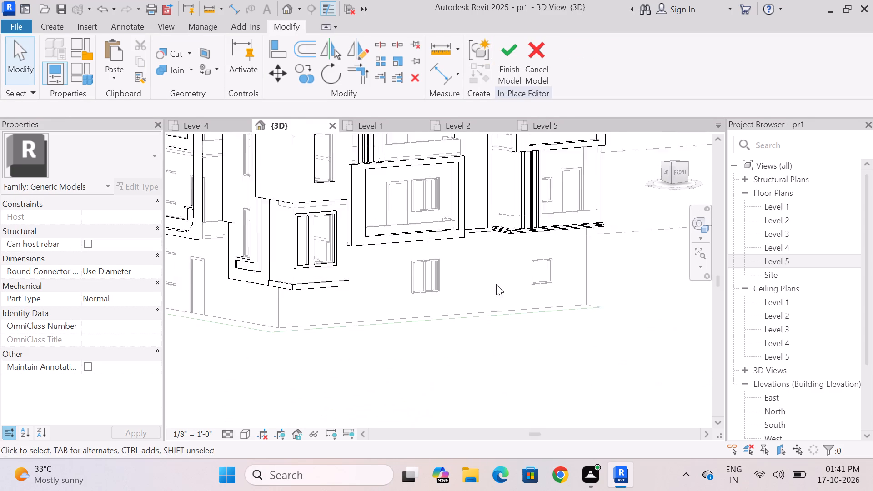
middle_click_drag(444, 326, 348, 328, "shift")
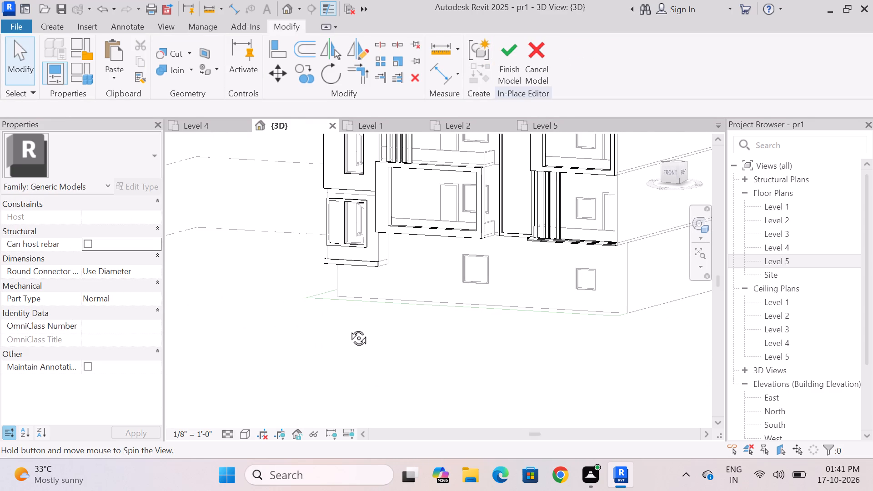
middle_click_drag(348, 328, 433, 319, "shift")
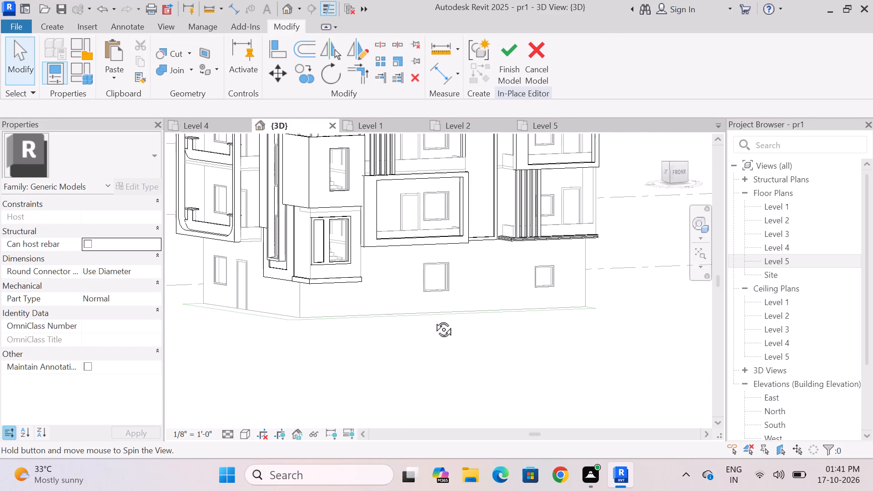
middle_click_drag(433, 319, 329, 328, "shift")
scroll(379, 263, "up", 7)
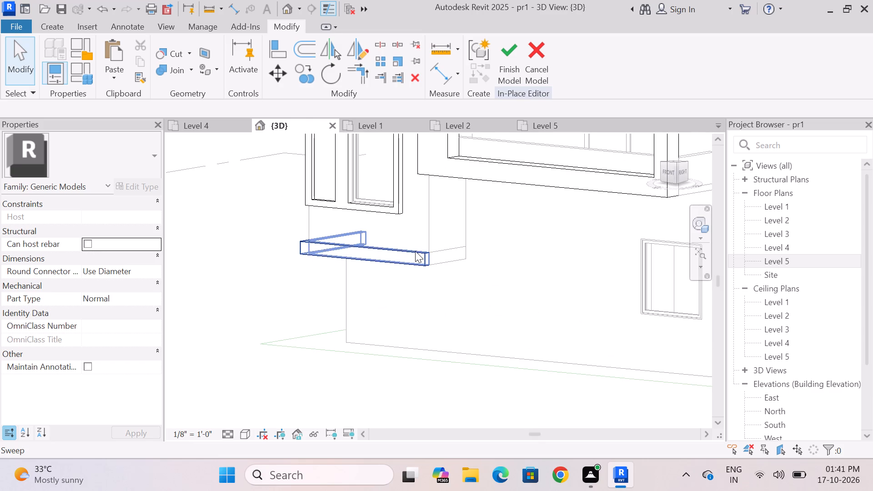
left_click(415, 251)
left_click(510, 70)
scroll(482, 235, "up", 5)
left_click(641, 73)
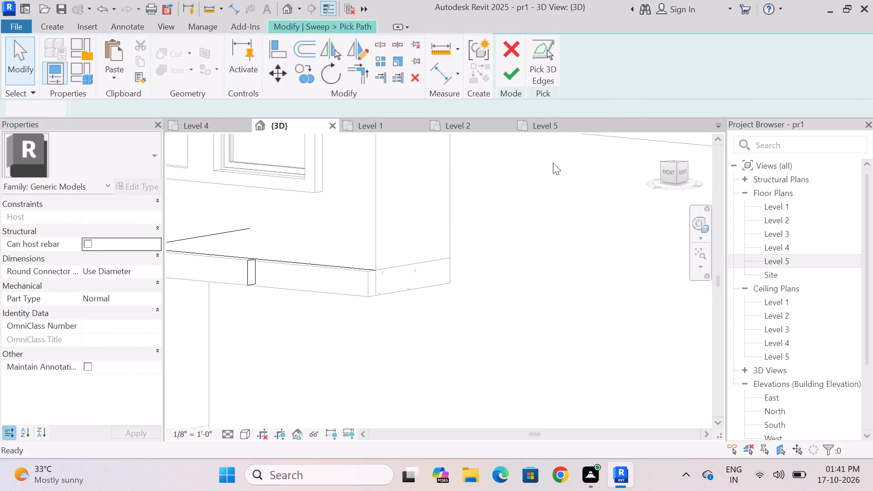
scroll(389, 292, "up", 6)
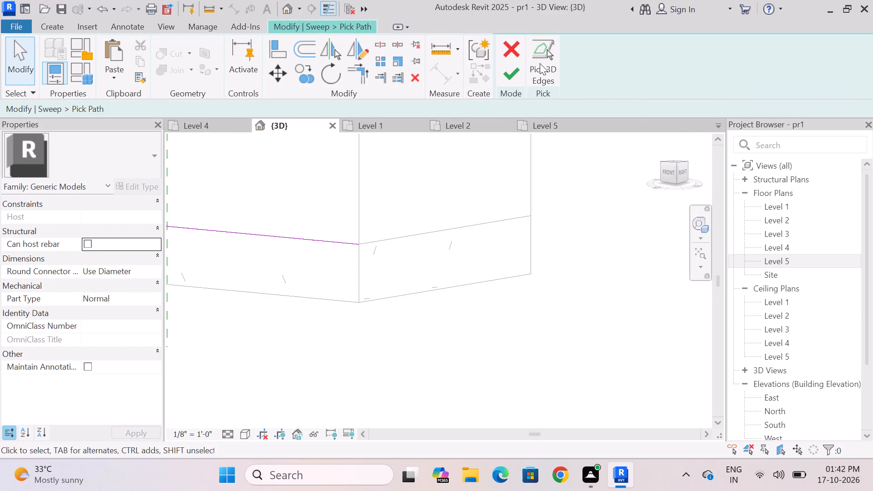
left_click(540, 62)
left_click(391, 238)
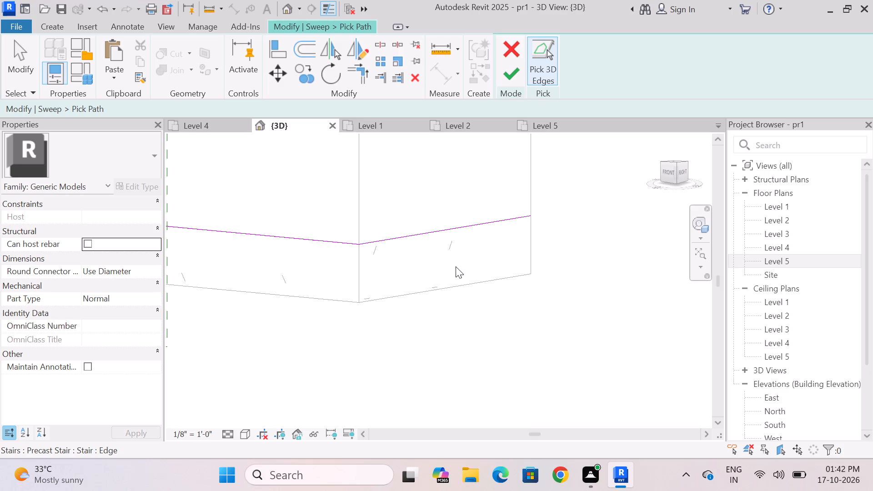
key("Escape")
scroll(450, 260, "down", 4)
left_click(510, 81)
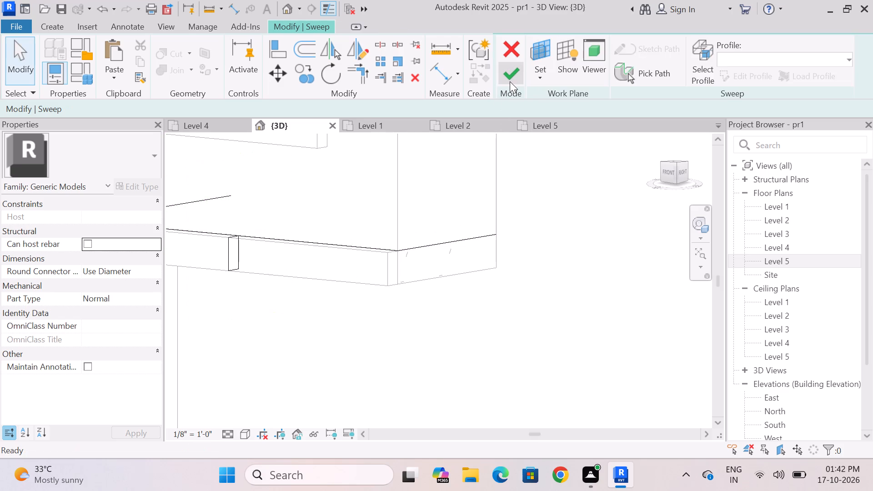
left_click(510, 81)
scroll(445, 225, "down", 5)
key("Escape")
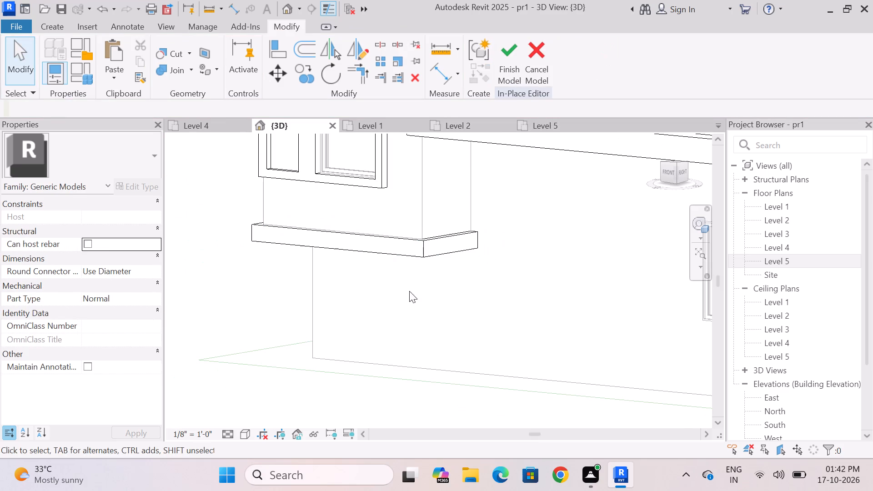
Examine the extended base slab sweep and the building's front and left facades from several angles.
scroll(285, 334, "down", 4)
middle_click_drag(277, 344, 350, 340, "shift")
scroll(415, 293, "down", 5)
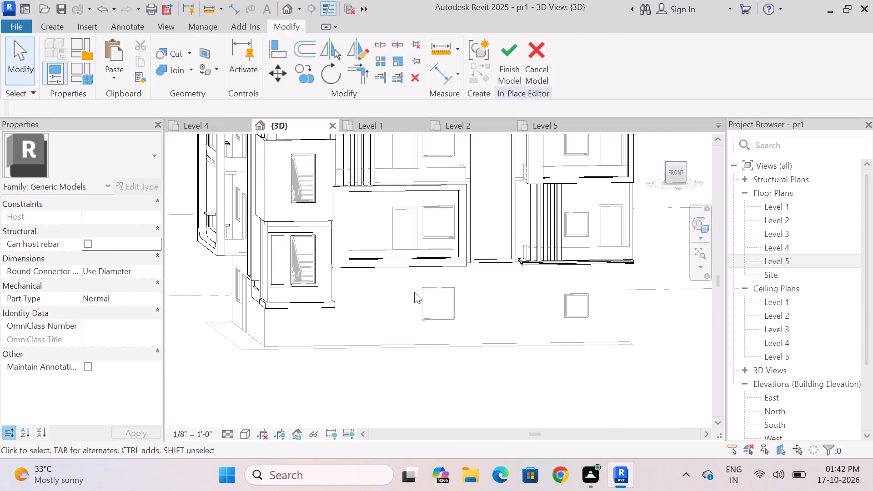
scroll(414, 292, "down", 3)
middle_click_drag(332, 357, 412, 348, "shift")
scroll(376, 256, "up", 5)
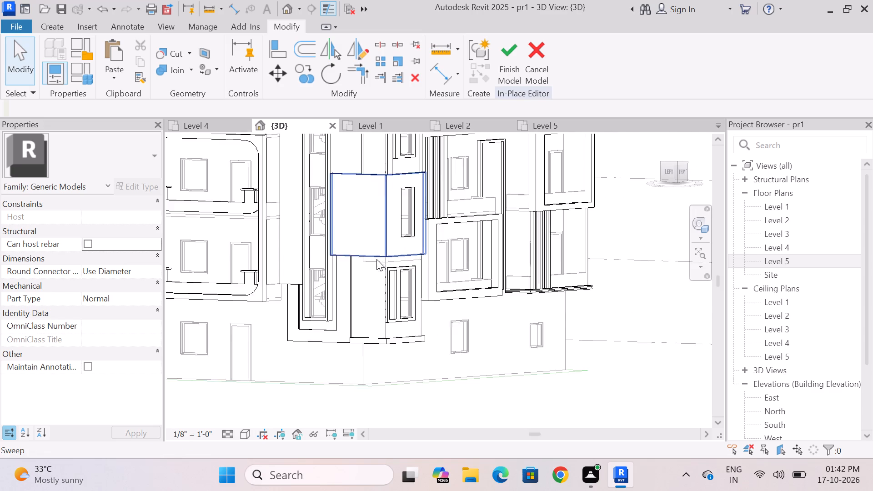
scroll(376, 259, "up", 2)
scroll(356, 300, "down", 8)
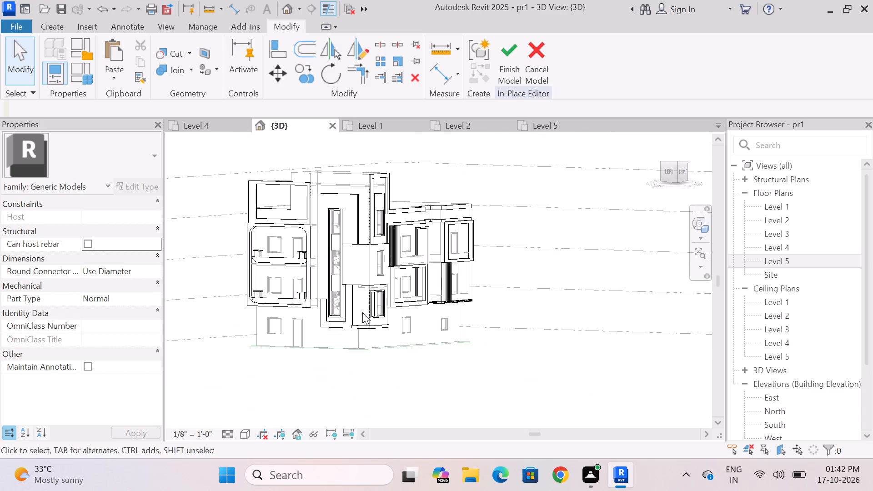
scroll(461, 363, "up", 1)
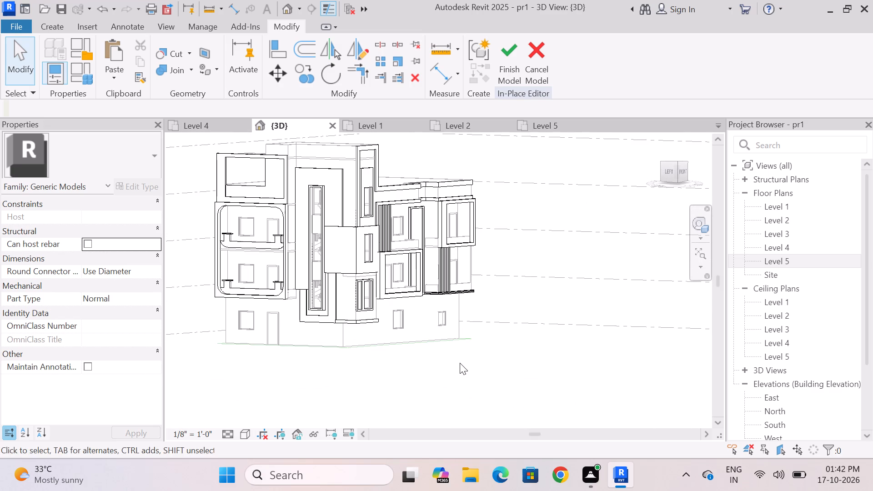
middle_click_drag(453, 365, 360, 370, "shift")
scroll(332, 205, "up", 5)
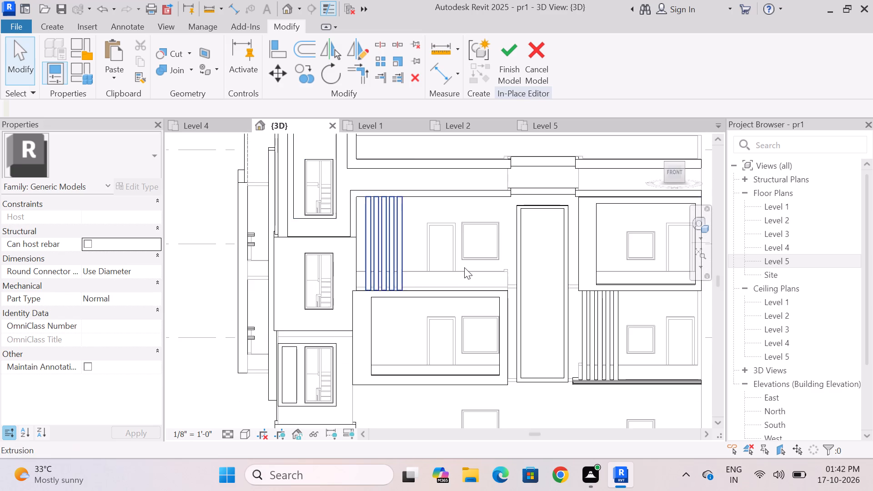
scroll(464, 267, "down", 4)
scroll(419, 250, "down", 8)
middle_click_drag(366, 354, 441, 358, "shift")
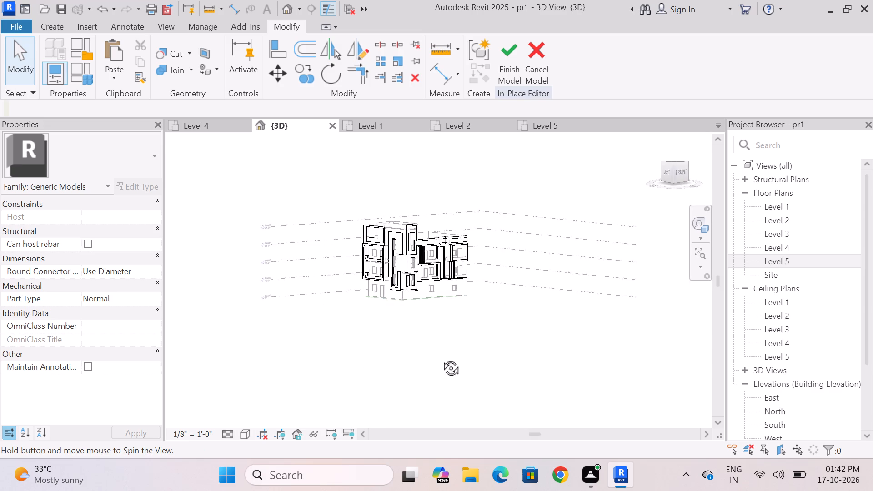
middle_click_drag(441, 358, 511, 350, "shift")
scroll(434, 212, "up", 3)
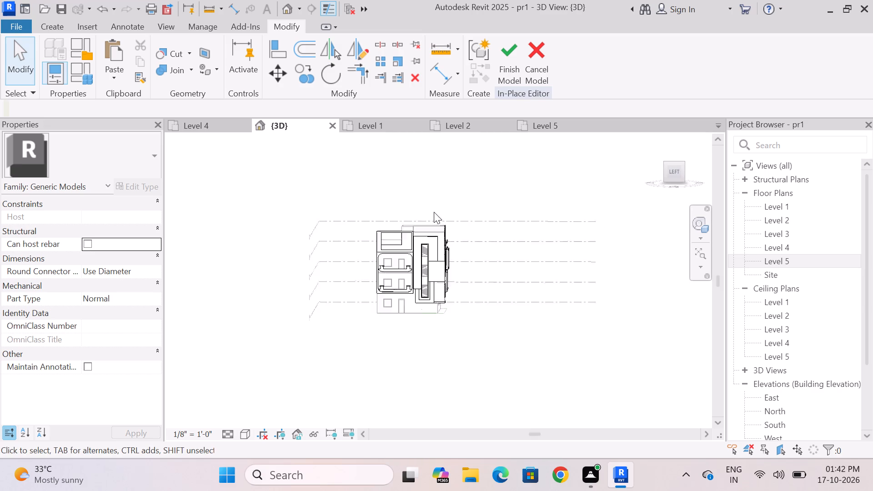
scroll(434, 212, "up", 4)
middle_click_drag(514, 247, 333, 267, "shift")
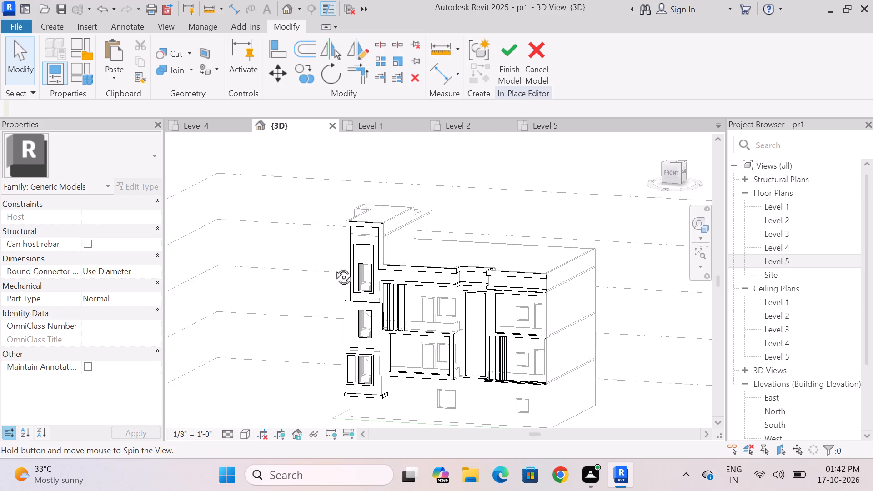
middle_click_drag(333, 267, 326, 266, "shift")
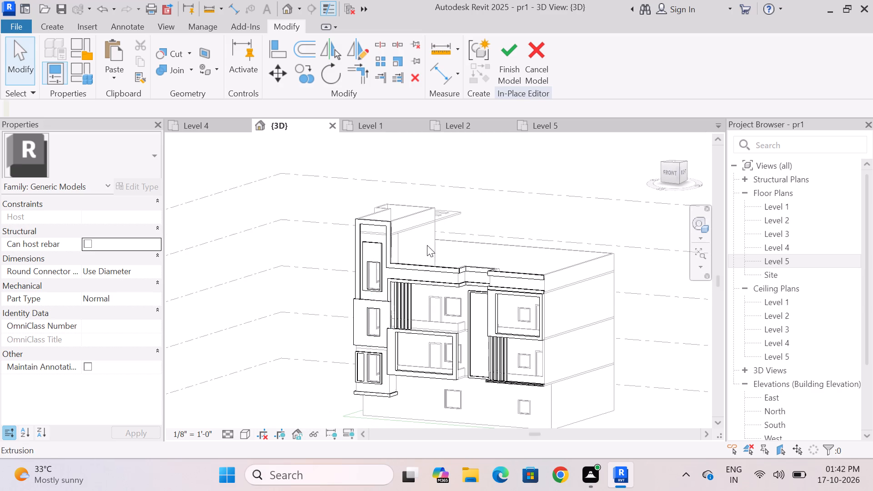
scroll(424, 233, "up", 3)
scroll(429, 238, "down", 8)
middle_click_drag(453, 367, 500, 357, "shift")
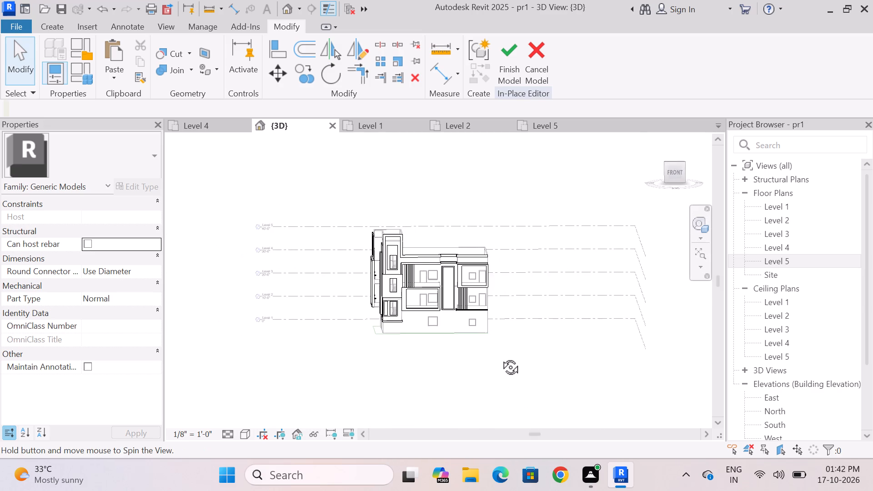
middle_click_drag(500, 357, 497, 329, "shift")
scroll(472, 261, "up", 8)
scroll(467, 259, "down", 5)
scroll(467, 381, "up", 3)
middle_click_drag(443, 384, 438, 396, "shift")
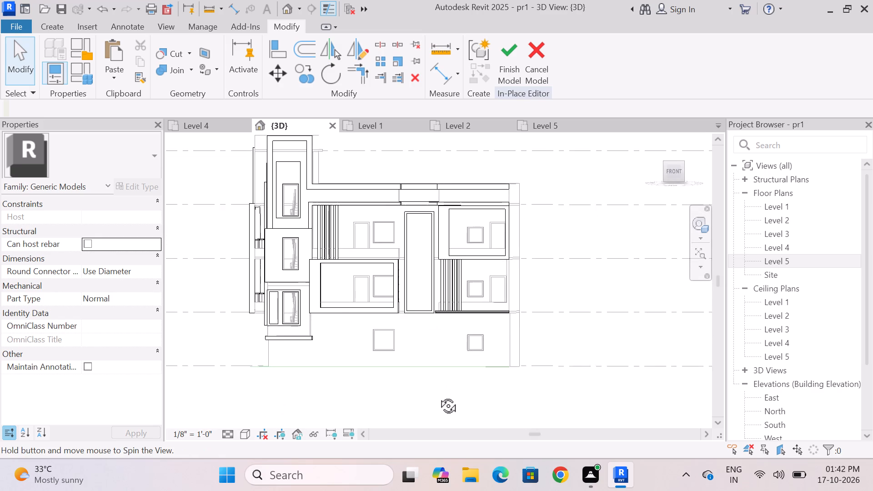
middle_click_drag(438, 396, 452, 397, "shift")
scroll(452, 398, "down", 3)
middle_click_drag(417, 392, 477, 395, "shift")
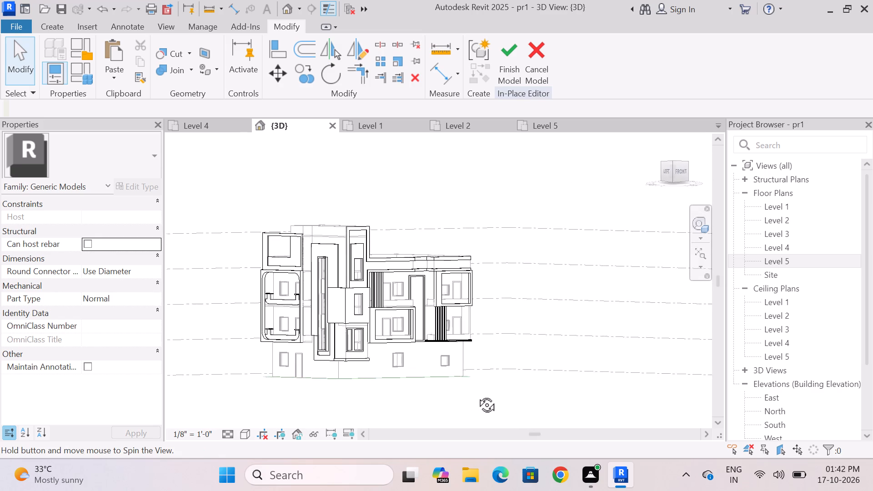
middle_click_drag(477, 395, 493, 397, "shift")
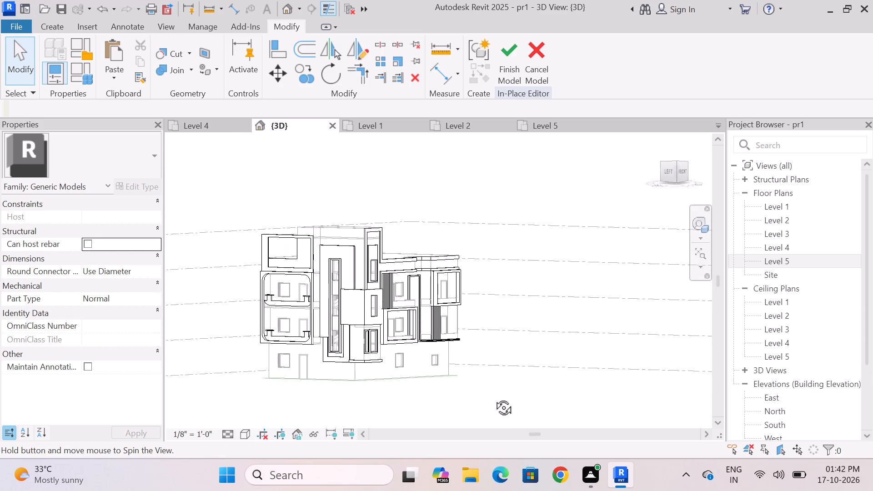
middle_click_drag(493, 397, 407, 398, "shift")
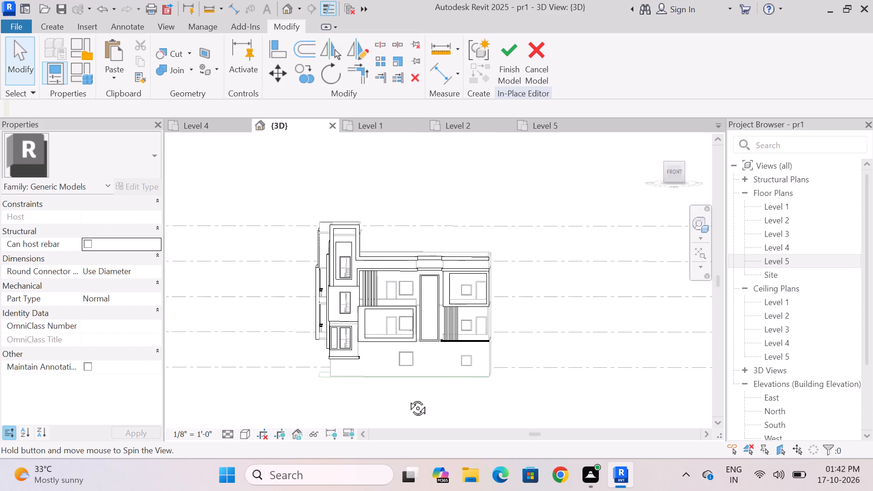
middle_click_drag(407, 398, 408, 397, "shift")
scroll(416, 365, "down", 3)
scroll(418, 390, "up", 2)
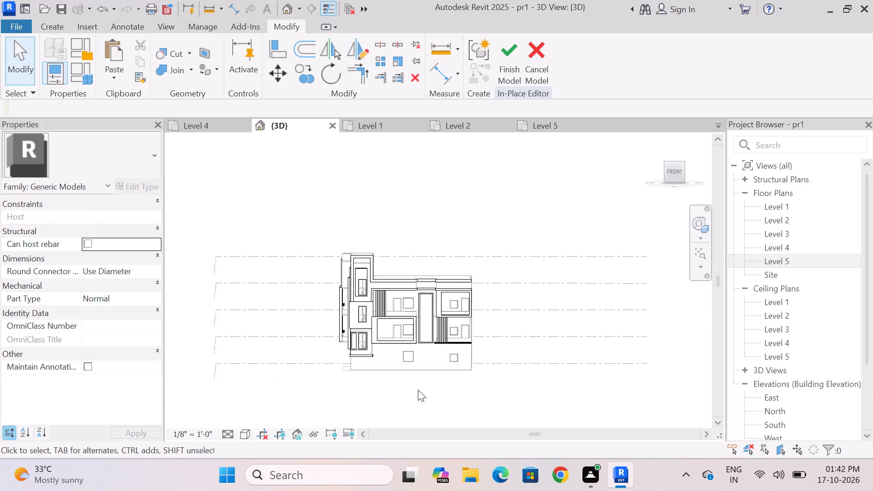
Examine the building's front and left facades, focusing on the stair tower's upper wall and parapet.
scroll(418, 390, "up", 4)
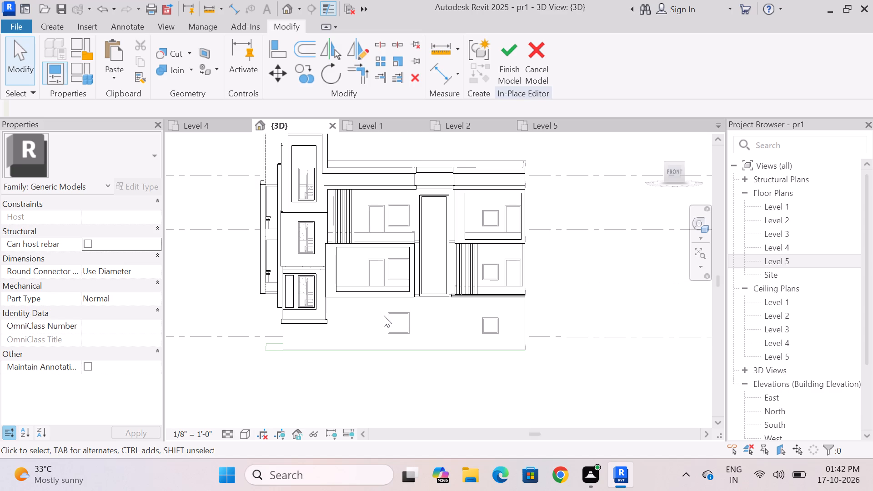
scroll(371, 285, "down", 2)
scroll(369, 307, "up", 3)
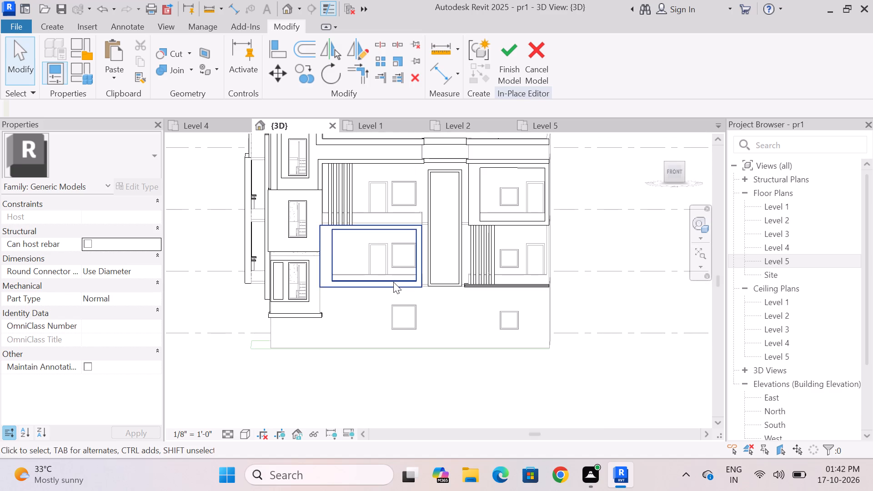
scroll(386, 290, "down", 6)
scroll(331, 225, "up", 3)
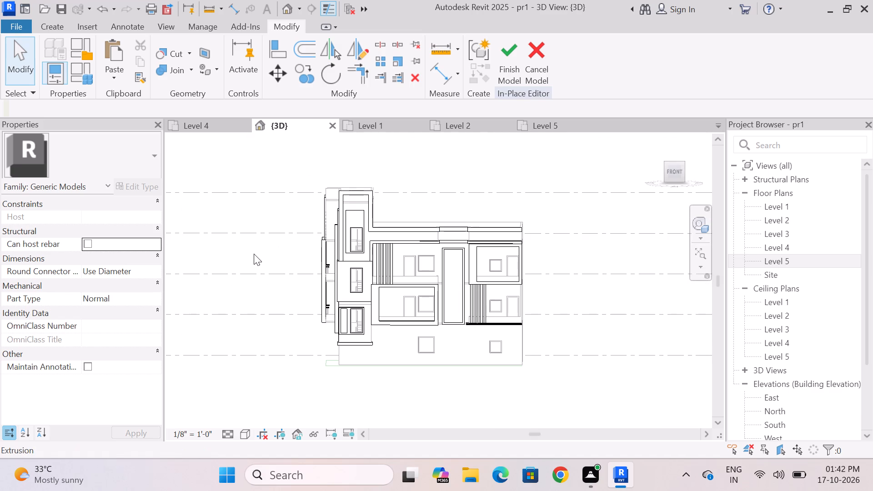
middle_click_drag(257, 255, 345, 265, "shift")
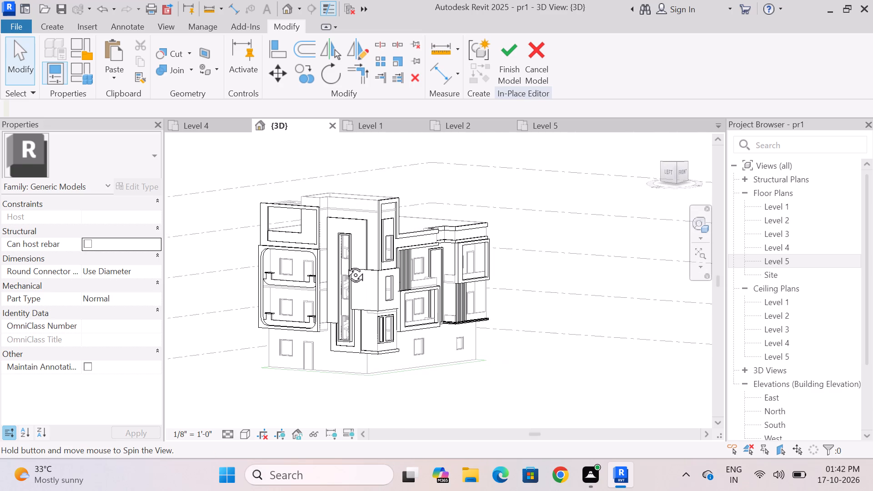
middle_click_drag(345, 265, 401, 248, "shift")
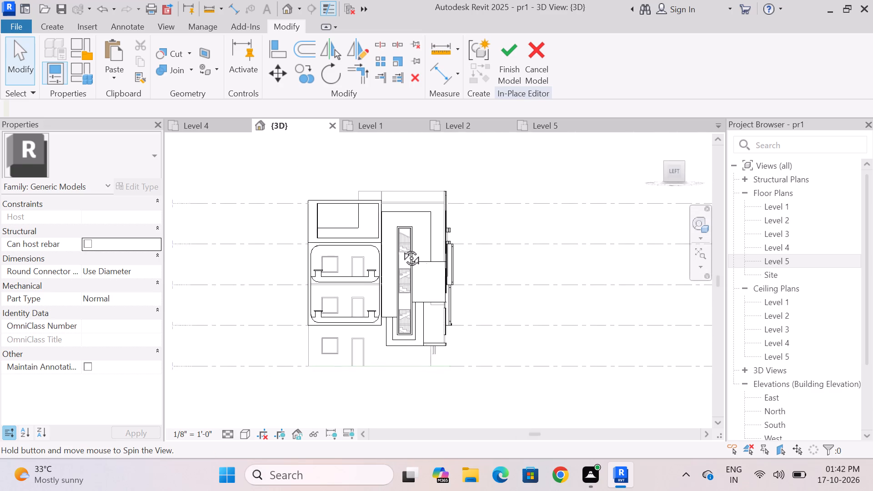
middle_click_drag(401, 248, 257, 276, "shift")
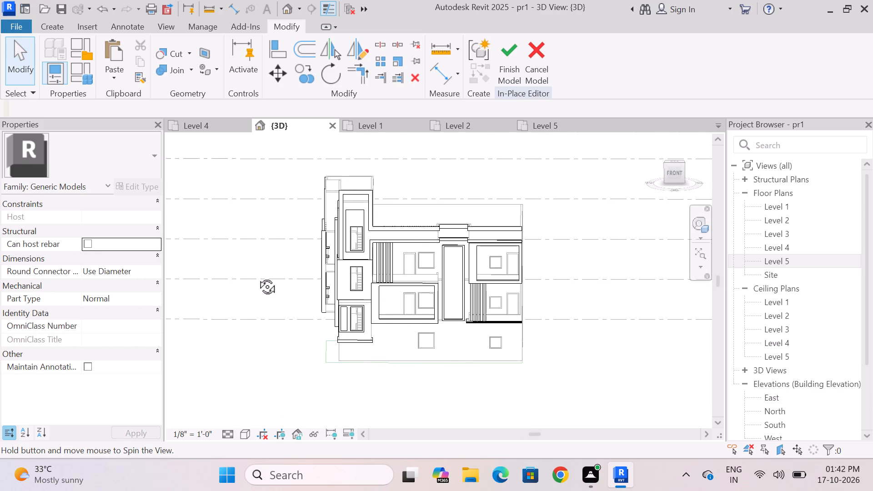
middle_click_drag(257, 276, 314, 272, "shift")
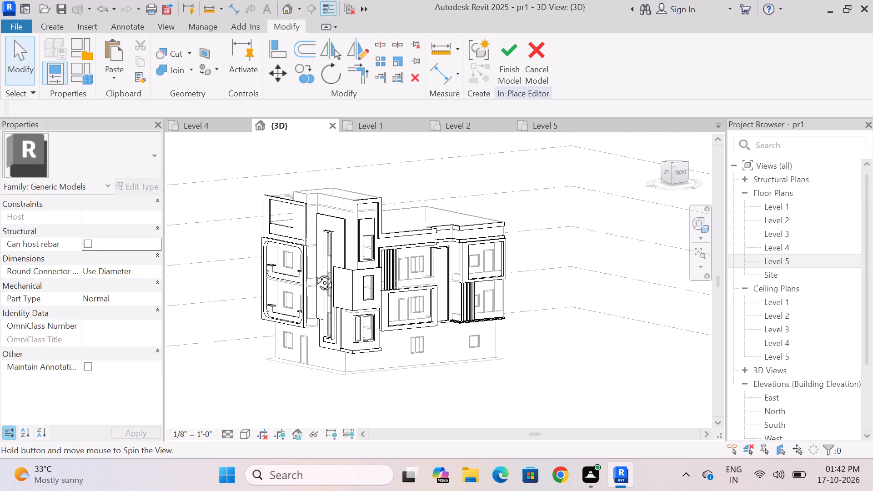
middle_click_drag(314, 272, 304, 276, "shift")
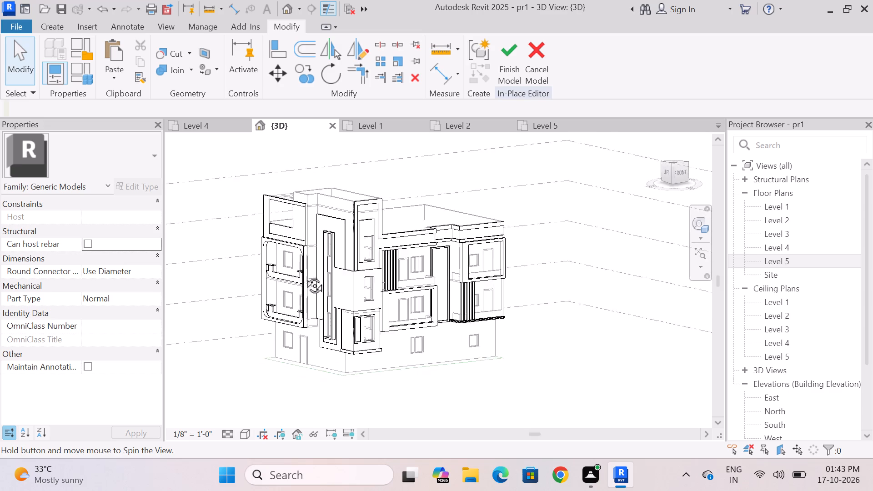
middle_click_drag(304, 276, 384, 252, "shift")
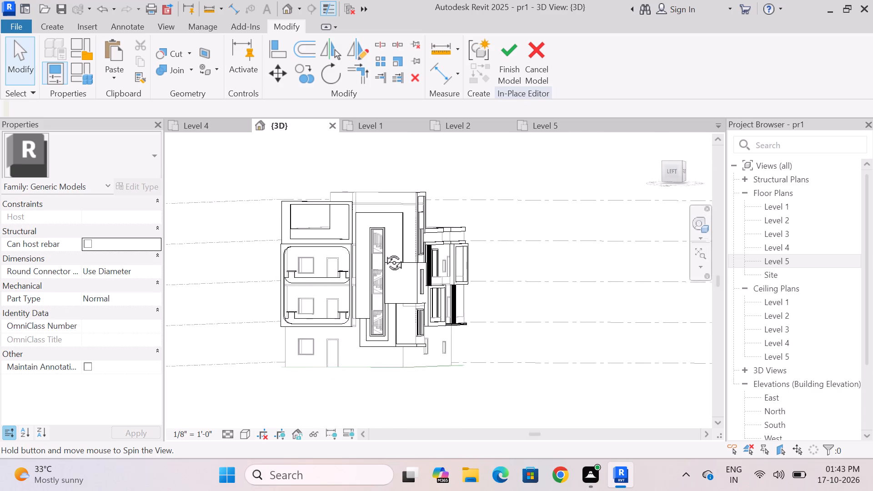
middle_click_drag(384, 252, 400, 260, "shift")
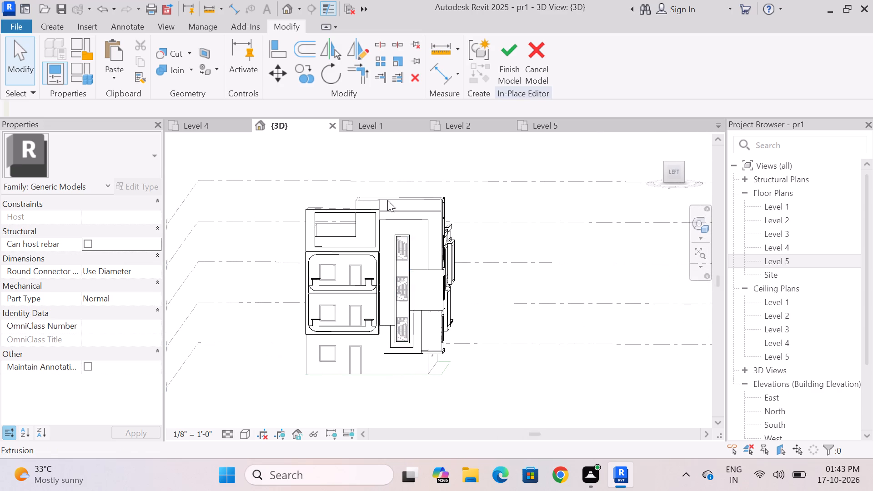
scroll(387, 199, "up", 13)
middle_click_drag(387, 219, 392, 219, "shift")
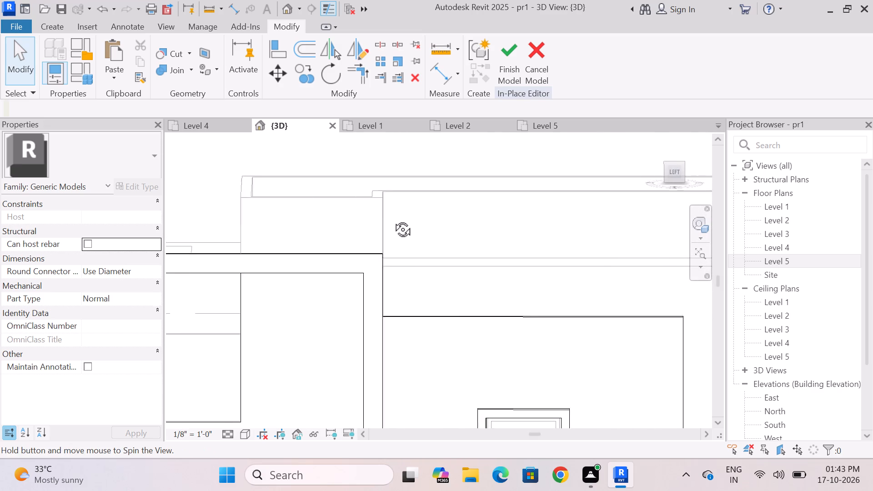
middle_click_drag(392, 219, 395, 217, "shift")
scroll(362, 225, "down", 3)
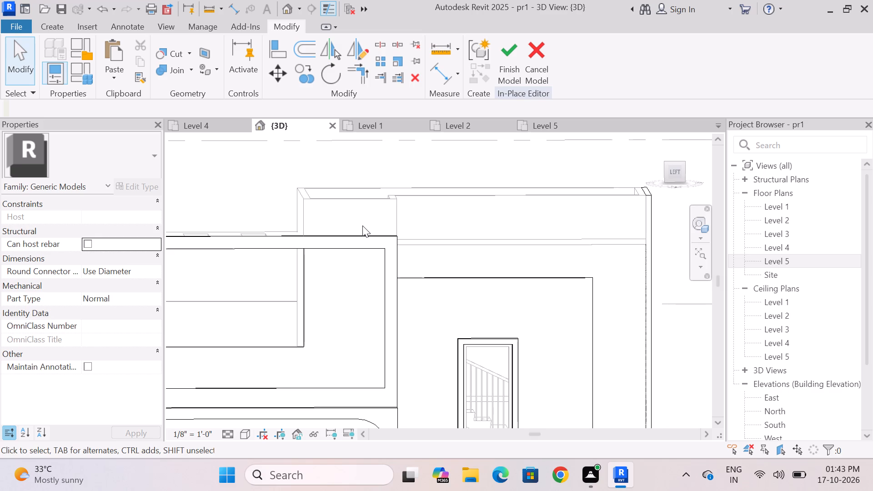
middle_click_drag(452, 227, 411, 229, "shift")
scroll(423, 205, "down", 4)
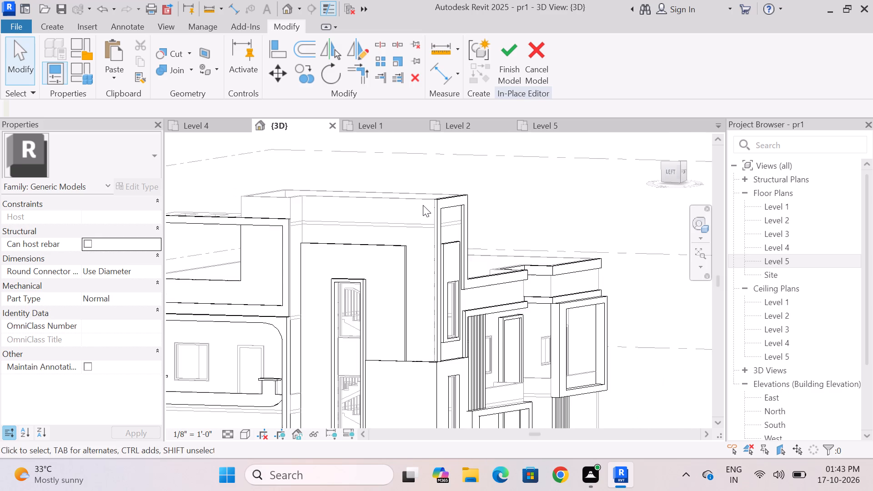
scroll(423, 205, "down", 3)
middle_click_drag(400, 262, 428, 261, "shift")
scroll(437, 225, "down", 3)
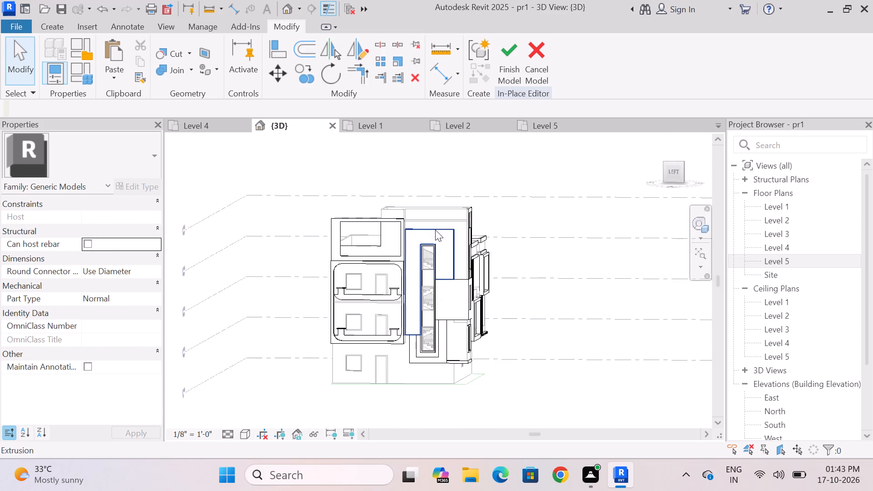
scroll(433, 248, "up", 3)
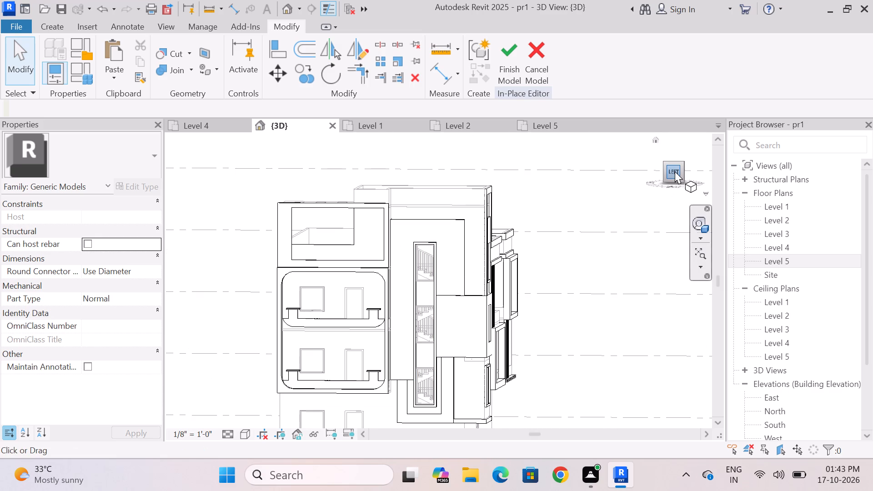
left_click(675, 171)
scroll(449, 271, "up", 11)
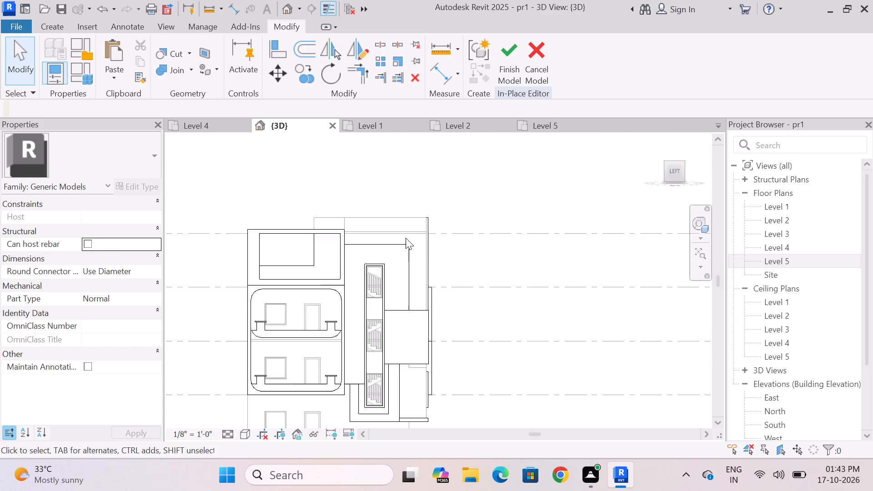
scroll(406, 238, "up", 3)
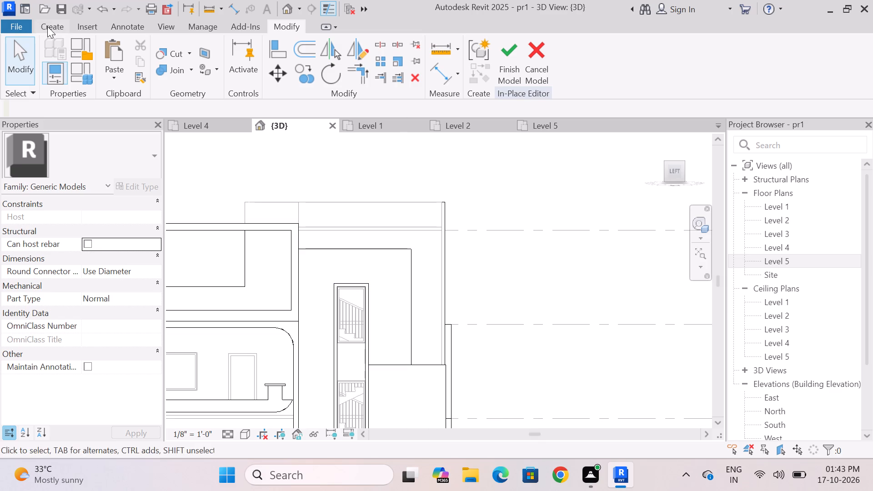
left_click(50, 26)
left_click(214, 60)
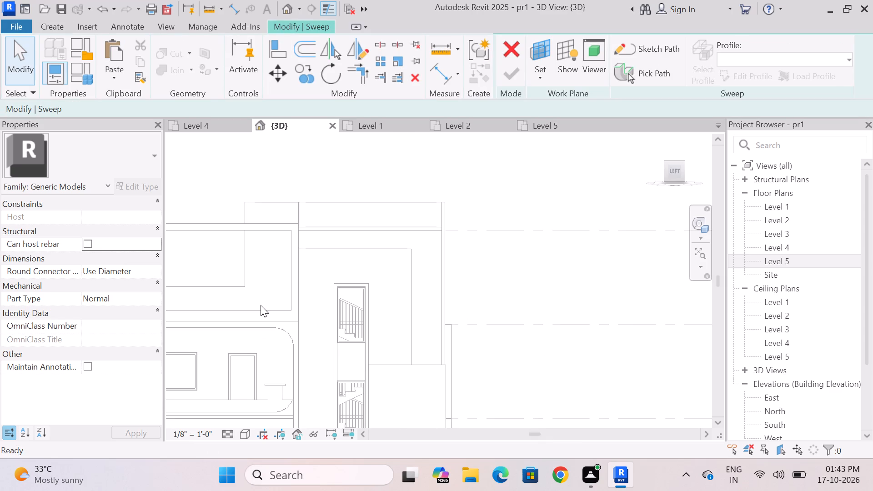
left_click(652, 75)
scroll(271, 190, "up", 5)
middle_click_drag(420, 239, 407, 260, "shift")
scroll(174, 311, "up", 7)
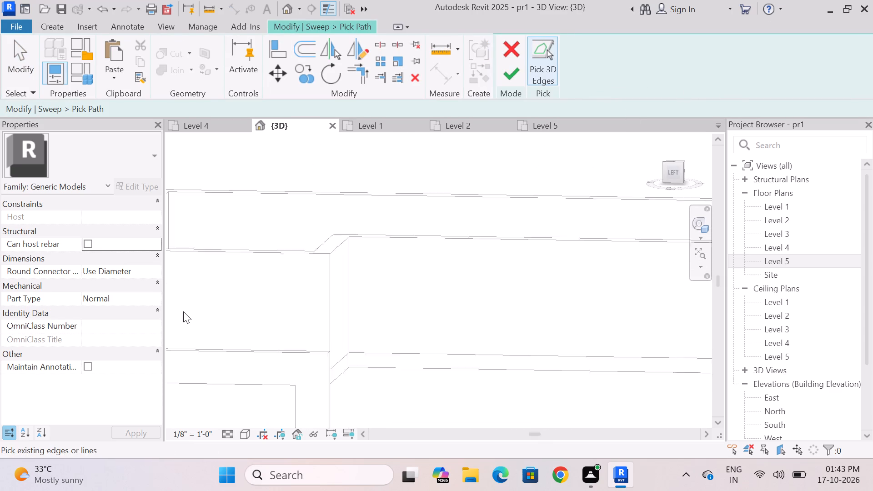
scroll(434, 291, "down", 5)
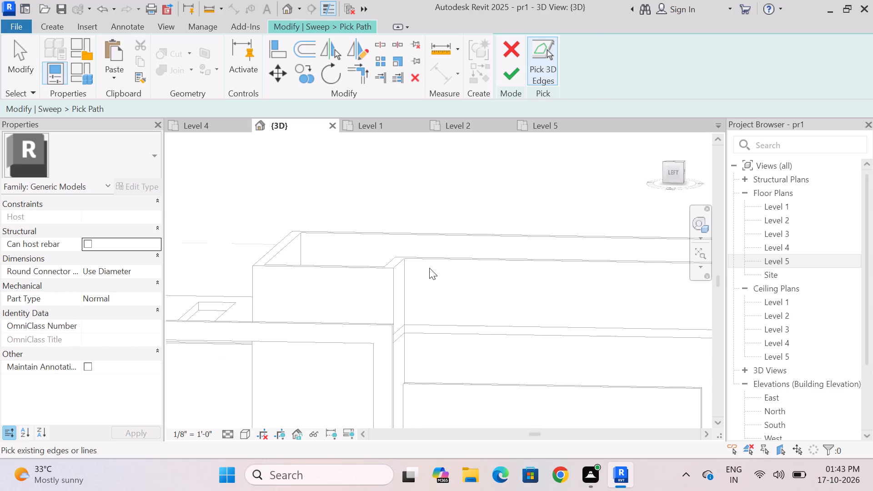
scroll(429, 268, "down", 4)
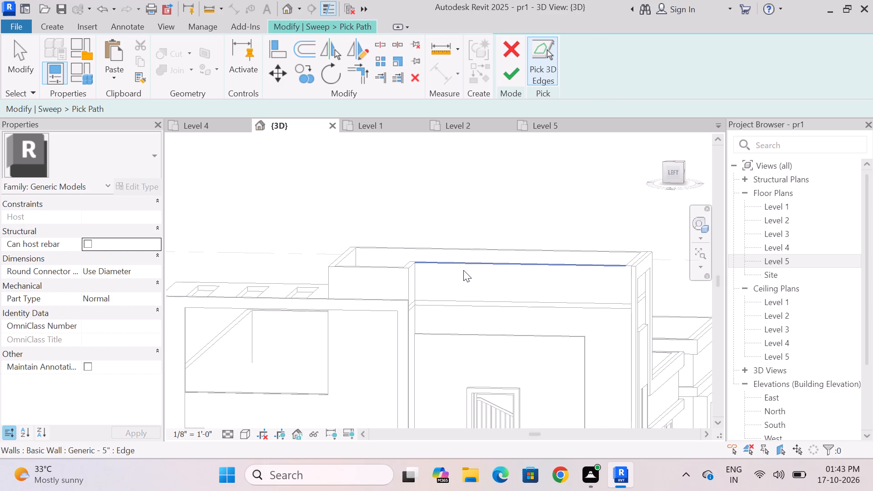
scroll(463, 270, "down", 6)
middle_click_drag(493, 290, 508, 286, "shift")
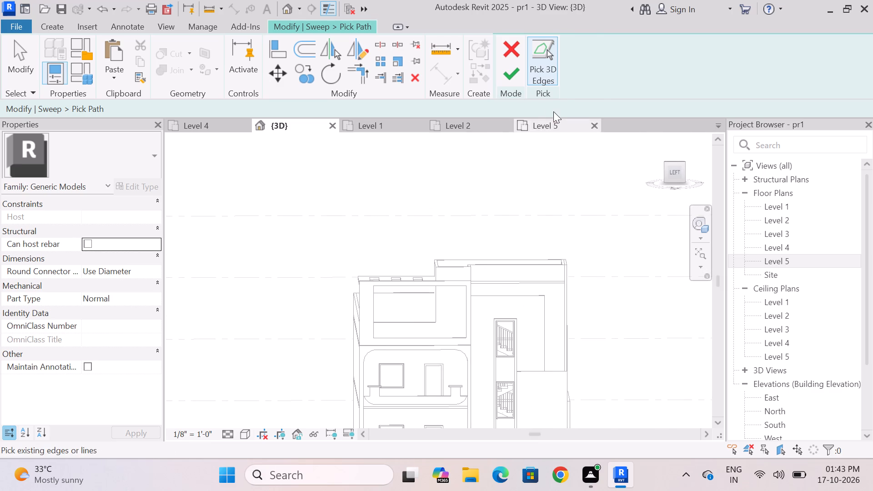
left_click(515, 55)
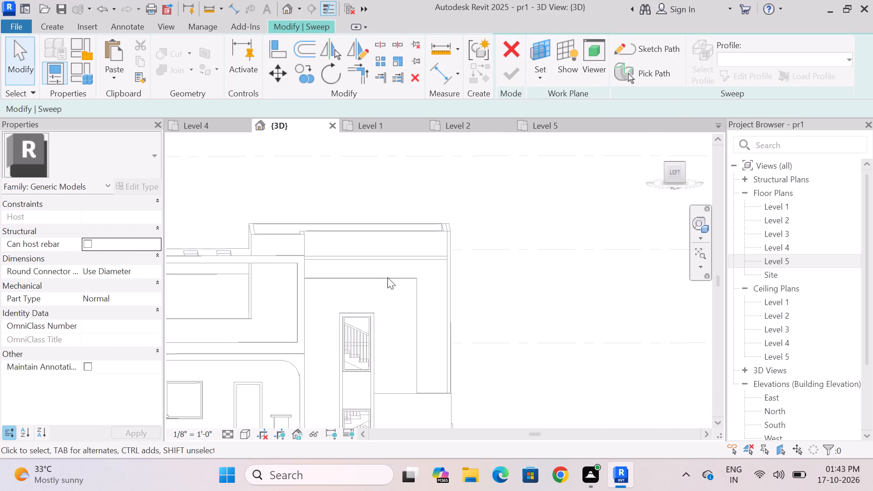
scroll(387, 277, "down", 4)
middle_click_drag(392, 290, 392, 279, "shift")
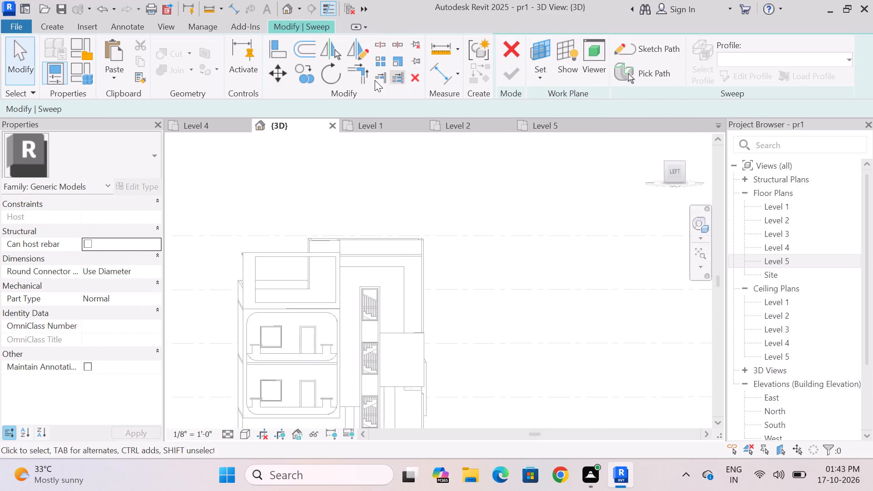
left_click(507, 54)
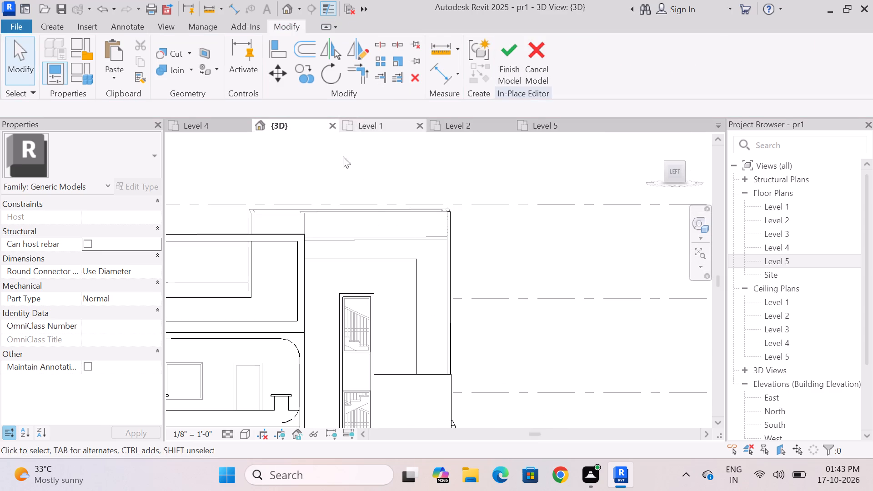
Start an extrusion and pick the stair tower's left facade wall face, beside the stair window framing, as its work plane.
scroll(353, 256, "down", 6)
scroll(391, 294, "up", 6)
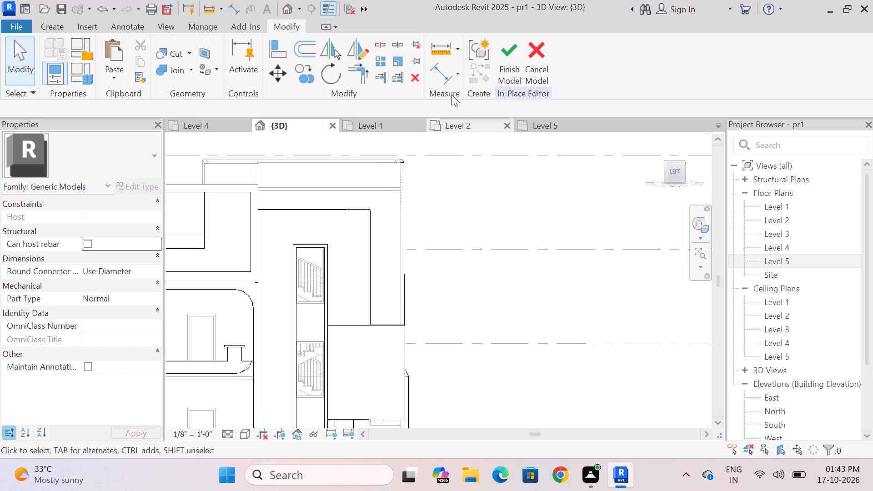
left_click(51, 26)
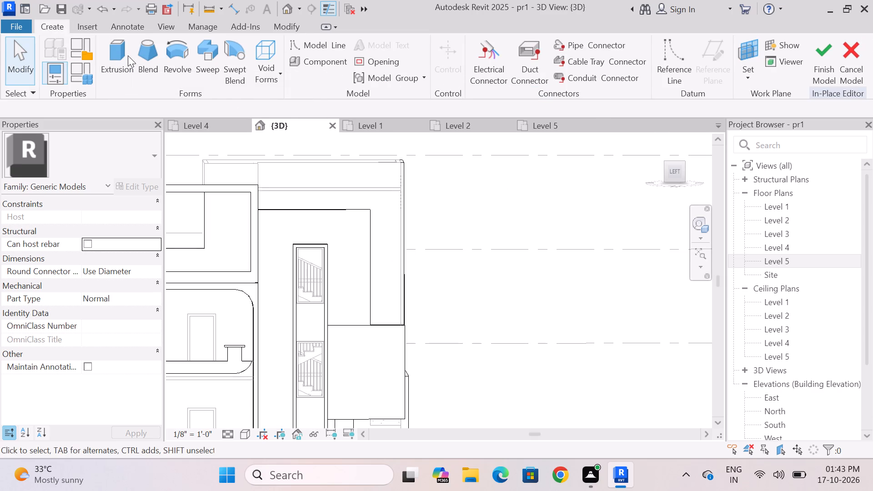
left_click(128, 55)
left_click(712, 52)
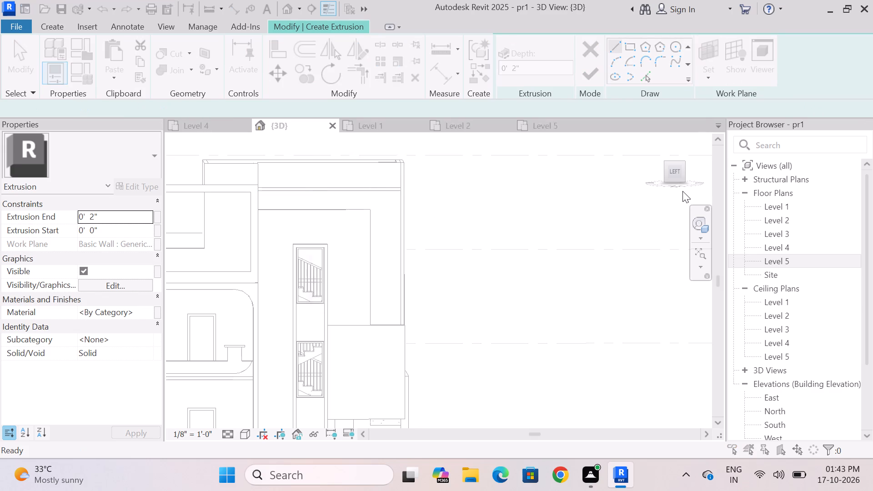
left_click(323, 250)
left_click(394, 311)
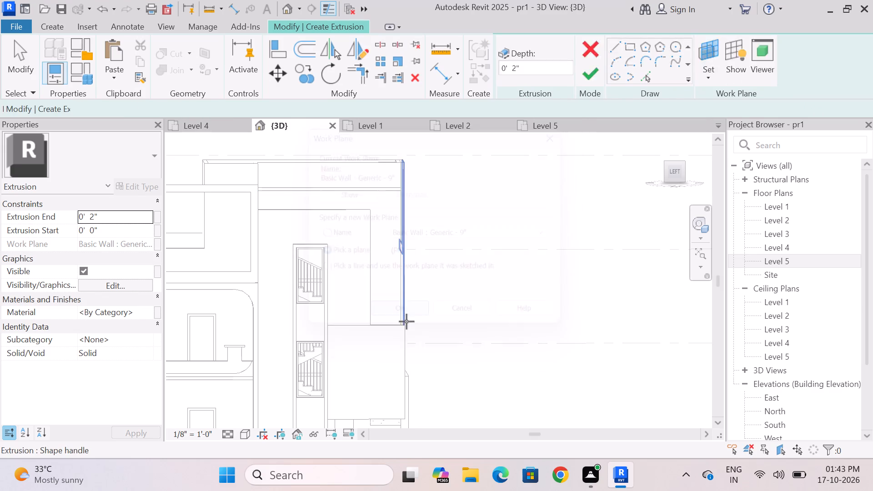
scroll(361, 193, "up", 5)
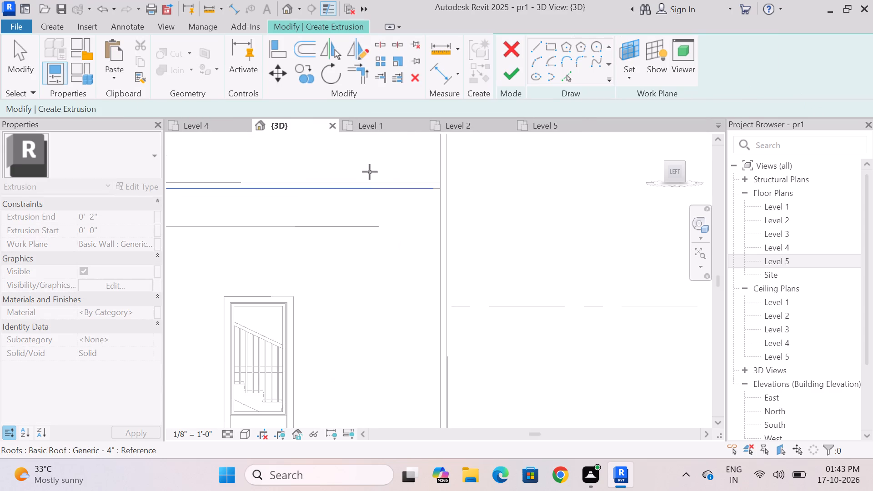
left_click(405, 267)
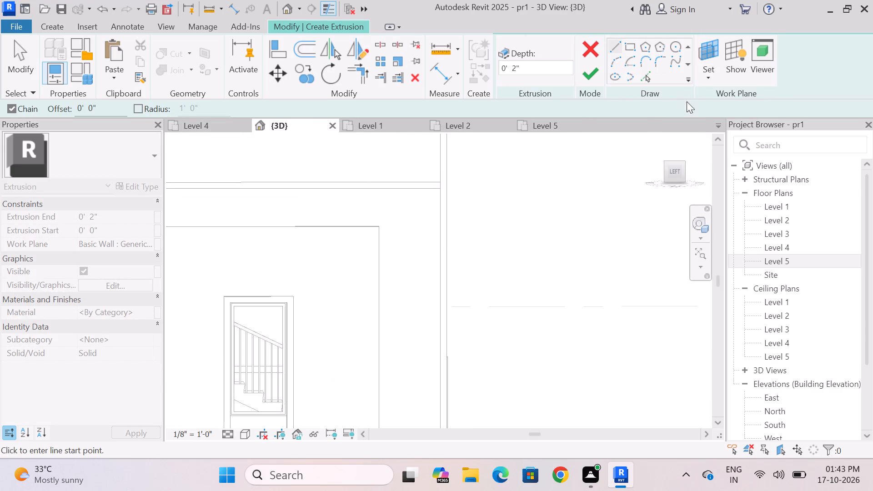
Set the stair tower wall extrusion's depth to 4" and choose the Rectangle tool for its profile.
left_click(675, 172)
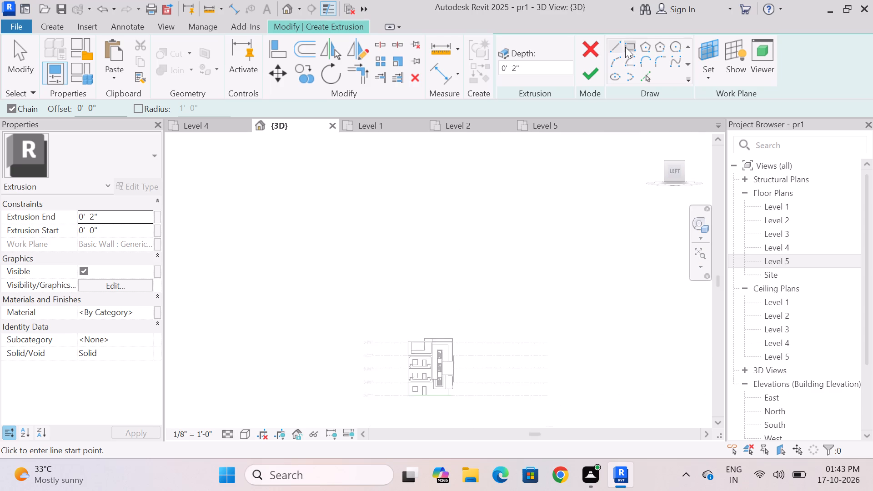
left_click(631, 50)
left_click(542, 68)
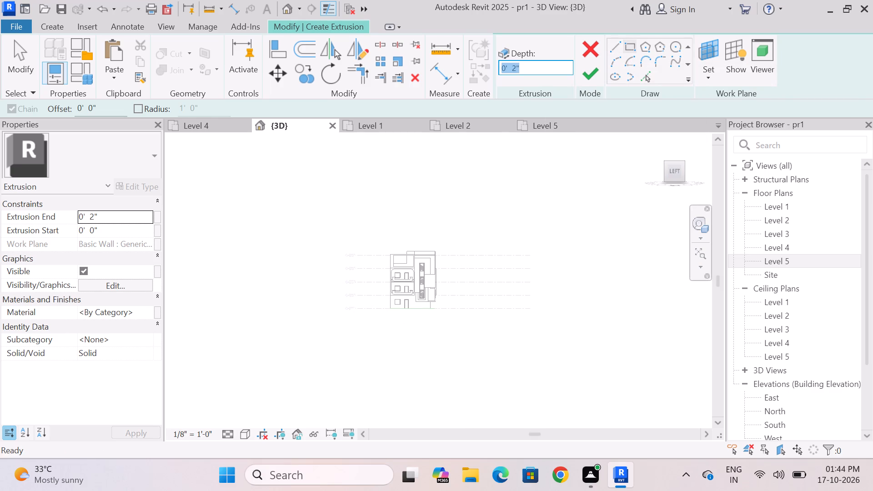
key("BackSpace")
key("4")
key("shift+quotedbl")
key("Return")
Sketch a vertical rectangle about 1'-0" wide and 17'-3" tall, from the lower block's top edge to the stair tower wall's top edge.
scroll(435, 262, "up", 3)
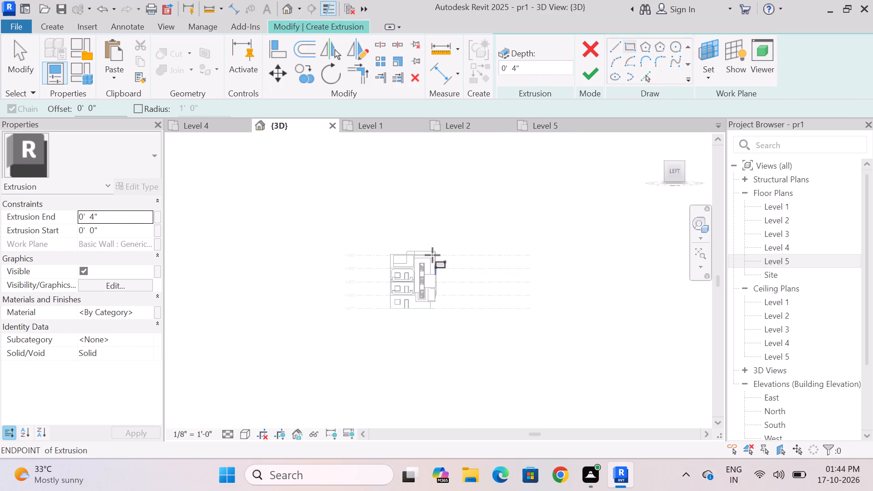
scroll(432, 255, "up", 10)
scroll(434, 312, "up", 4)
scroll(445, 293, "down", 4)
scroll(447, 344, "up", 4)
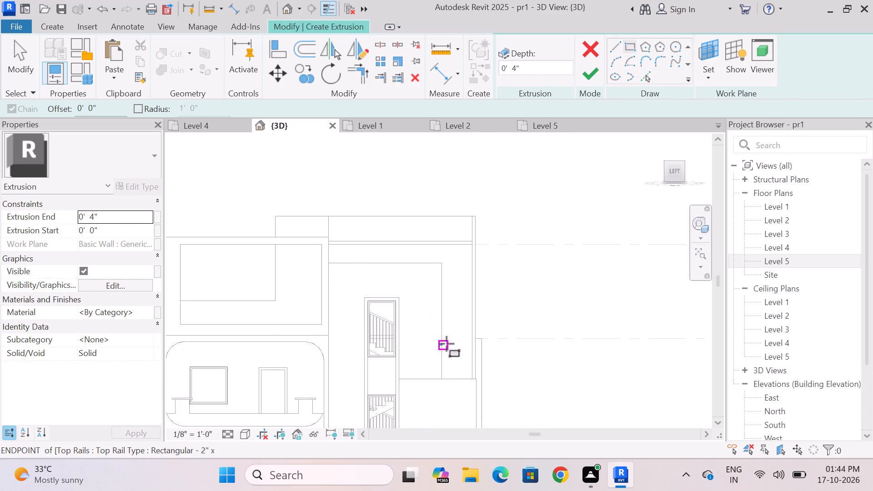
scroll(458, 294, "down", 3)
scroll(454, 349, "up", 5)
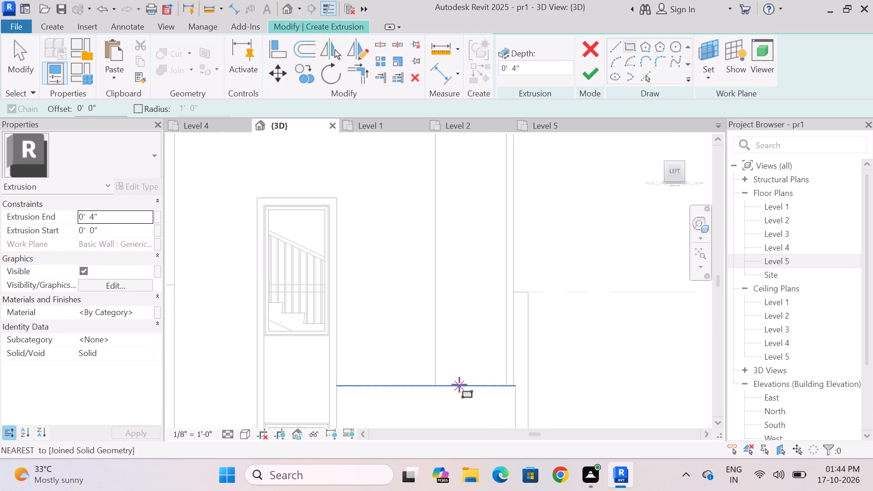
scroll(459, 385, "up", 4)
left_click(458, 386)
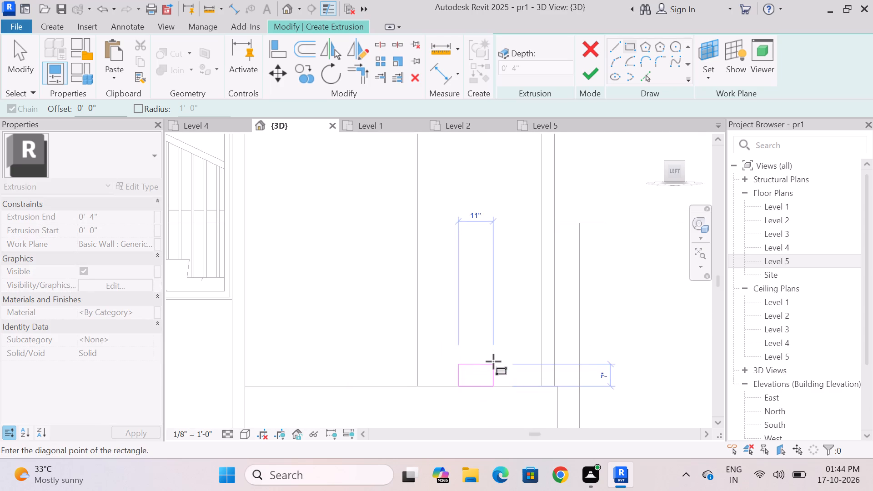
scroll(493, 348, "down", 11)
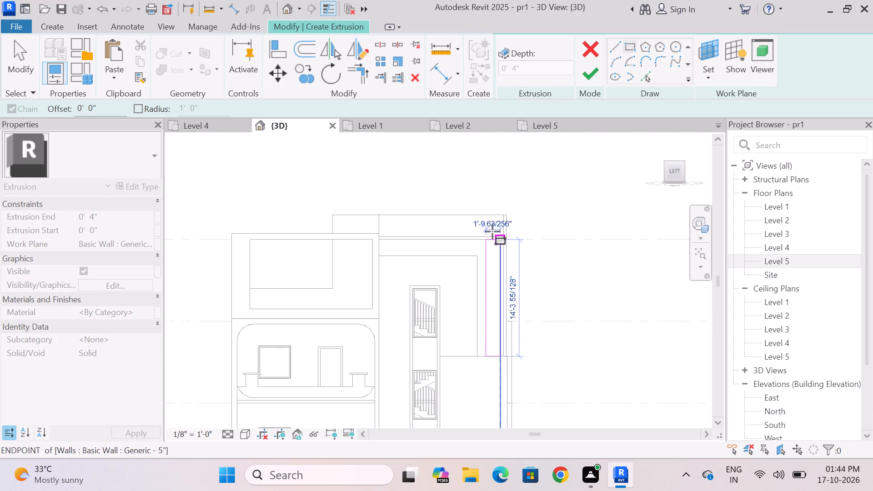
scroll(487, 218, "up", 7)
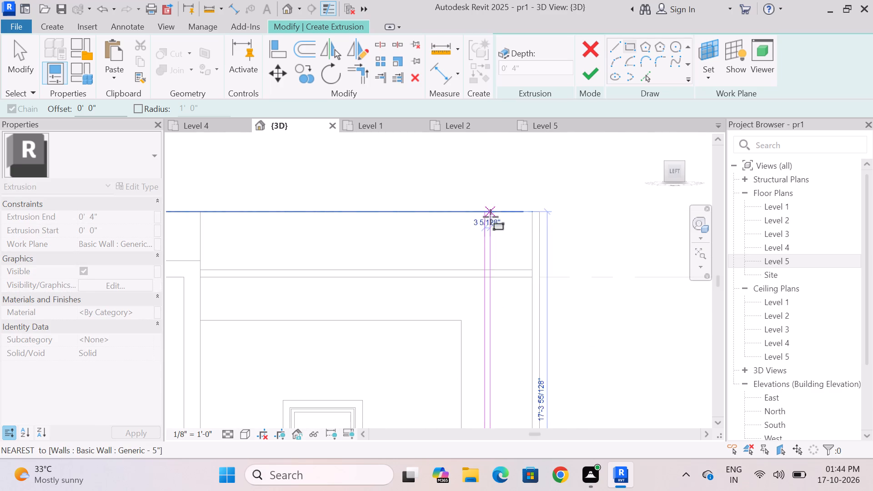
scroll(502, 217, "up", 7)
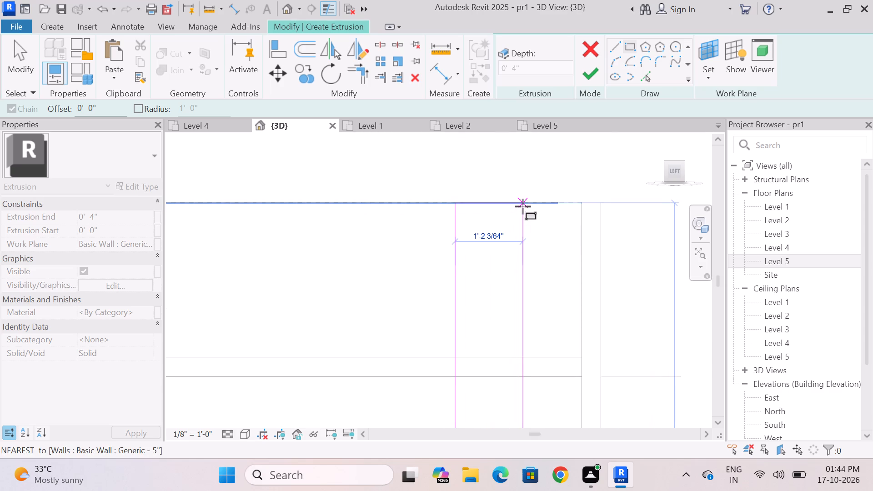
left_click(515, 208)
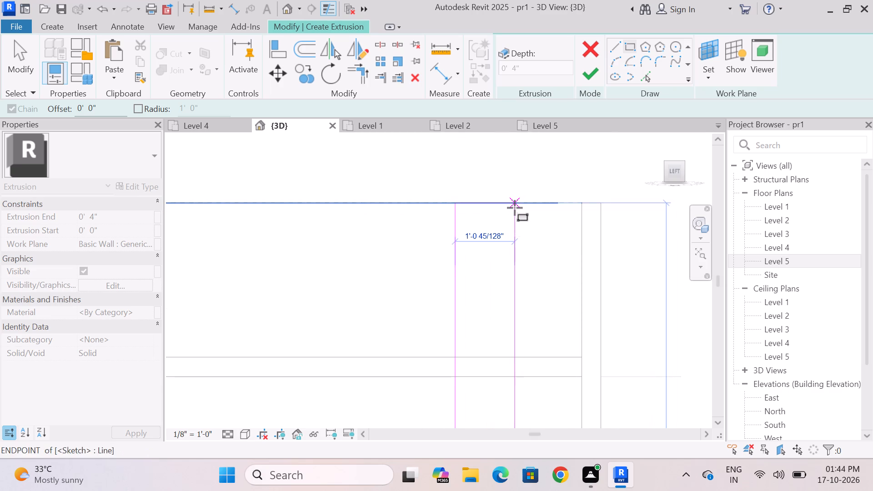
key("Escape")
scroll(525, 226, "down", 13)
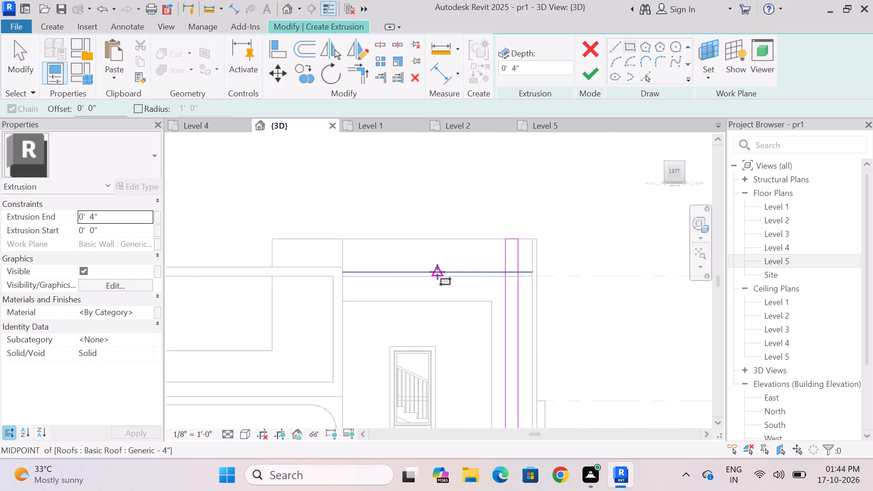
scroll(437, 272, "down", 2)
scroll(435, 287, "up", 3)
key("Escape")
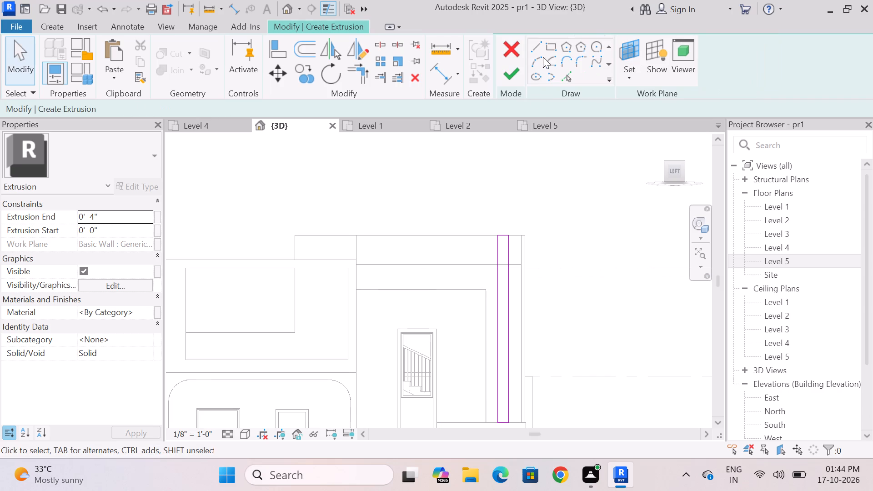
Sketch a horizontal rectangle about 13'-1" long and 10" high along the tower wall's top edge, ending at the vertical rectangle's inner side.
left_click(548, 46)
scroll(407, 238, "up", 4)
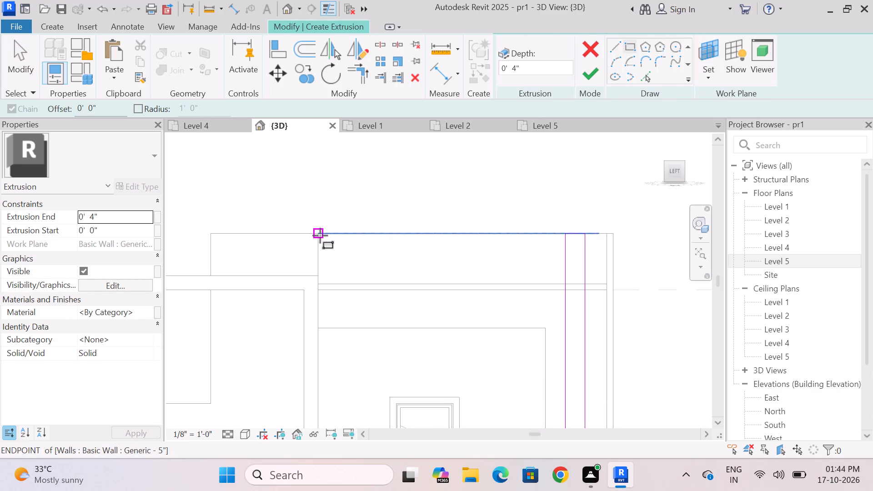
left_click(320, 235)
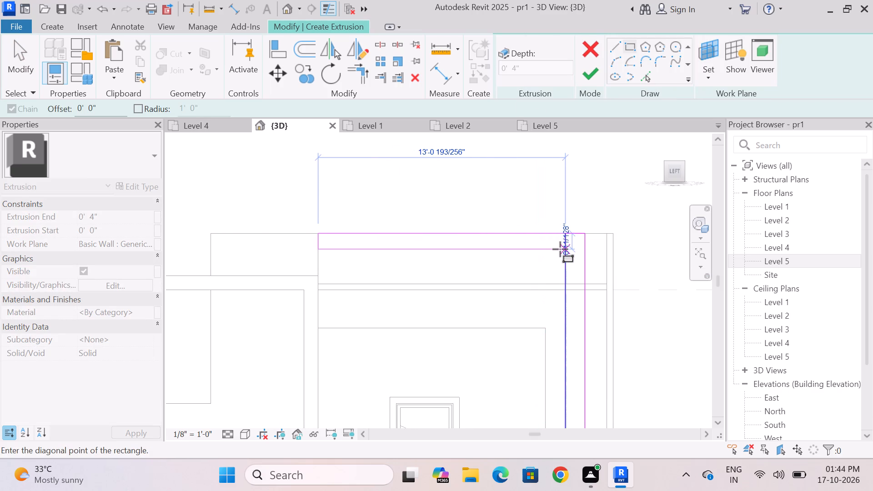
scroll(568, 249, "up", 7)
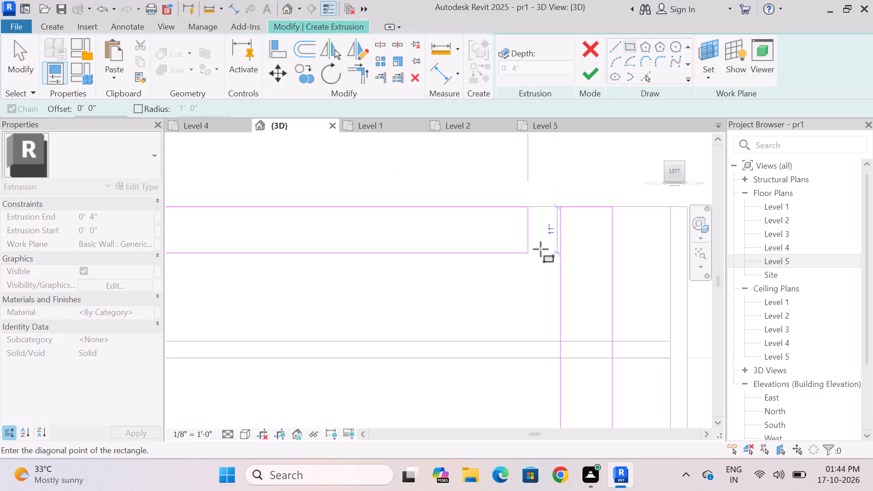
left_click(562, 247)
key("Escape")
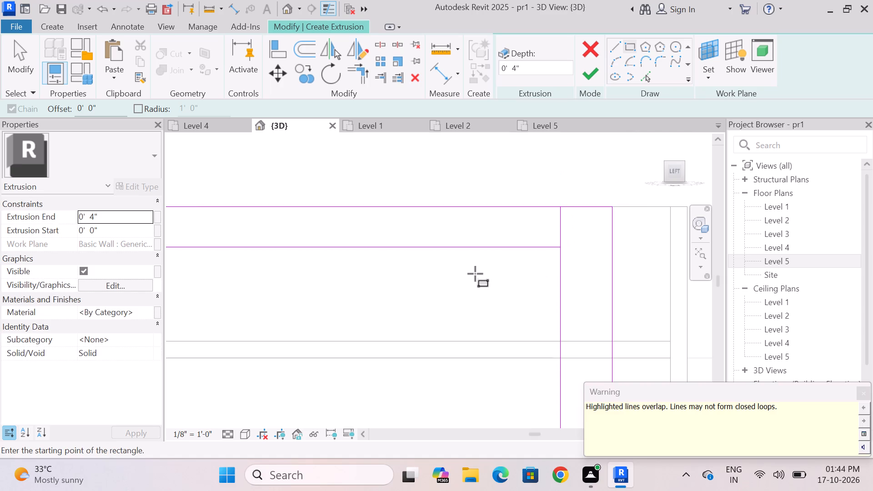
key("Escape")
Trim the vertical rectangle's inner line to a corner with the horizontal rectangle's lower line, and delete the short line dividing the rectangles.
left_click(556, 266)
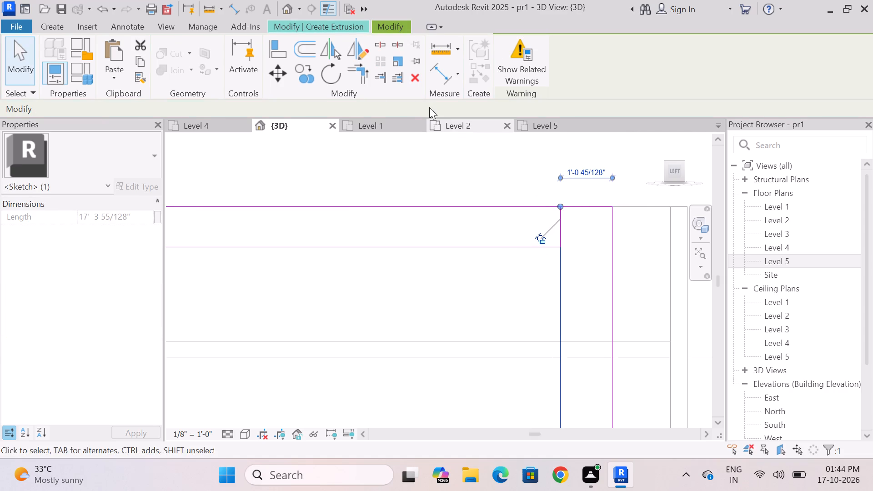
left_click(360, 71)
left_click(564, 272)
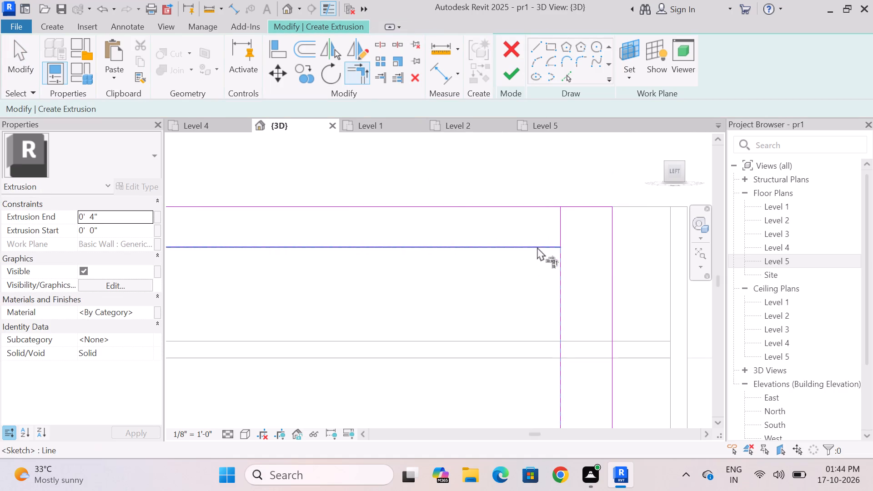
left_click(536, 246)
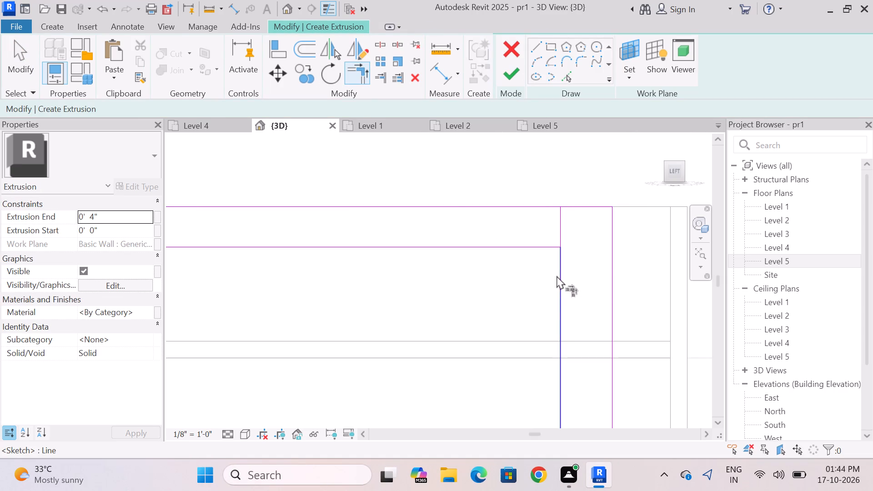
key("Escape")
left_click(562, 227)
key("Delete")
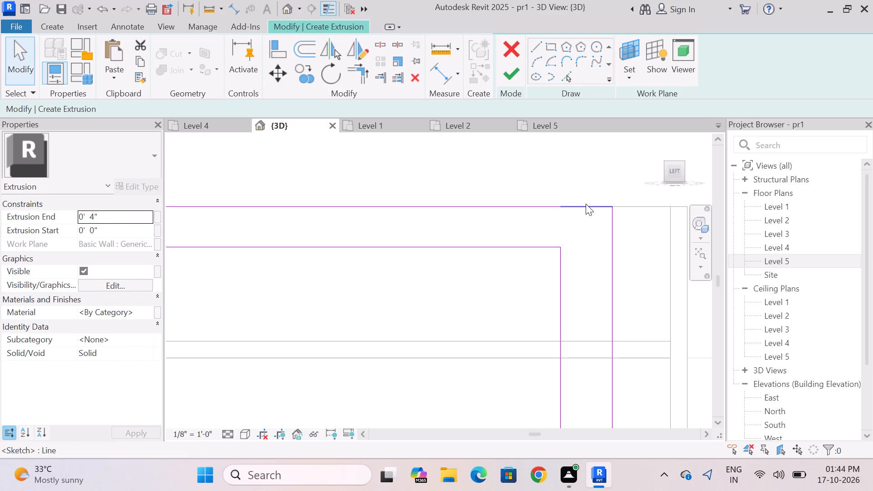
Delete the vertical rectangle's short top line, extend the long top line to the outer corner, and finish the L-shaped extrusion.
left_click(593, 207)
key("Delete")
left_click(557, 206)
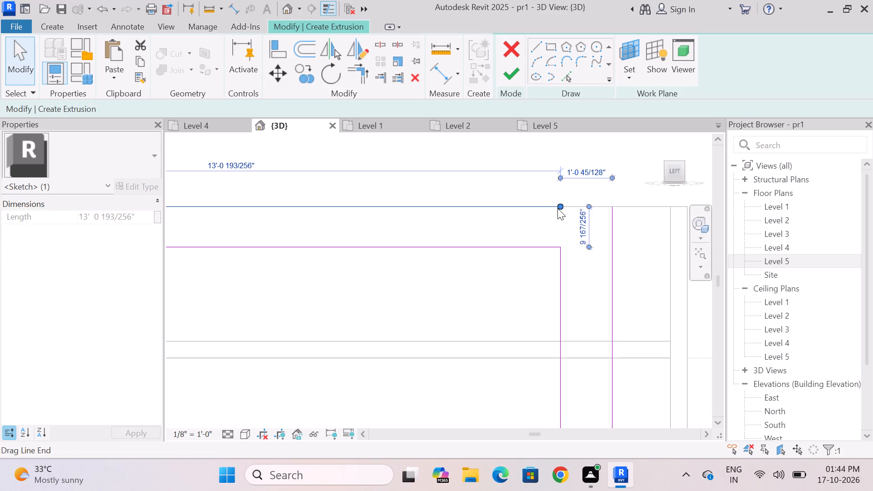
left_click_drag(558, 204, 610, 209)
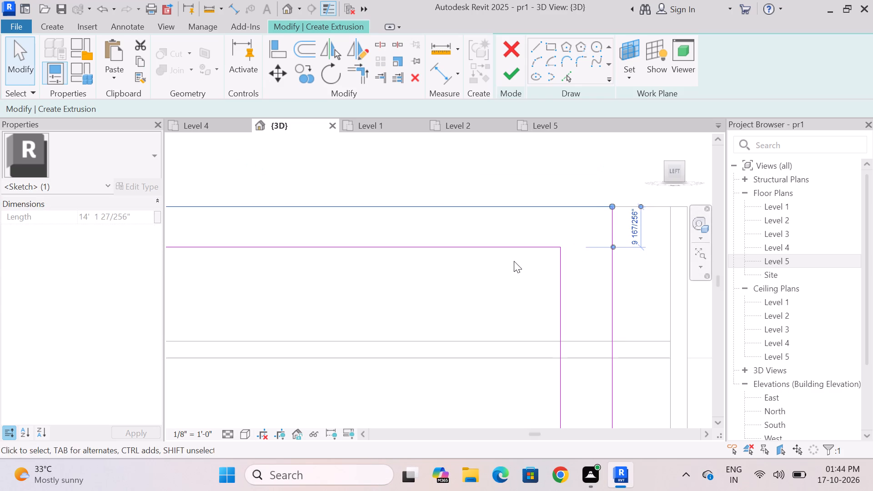
key("Escape")
scroll(410, 269, "down", 11)
scroll(433, 233, "down", 4)
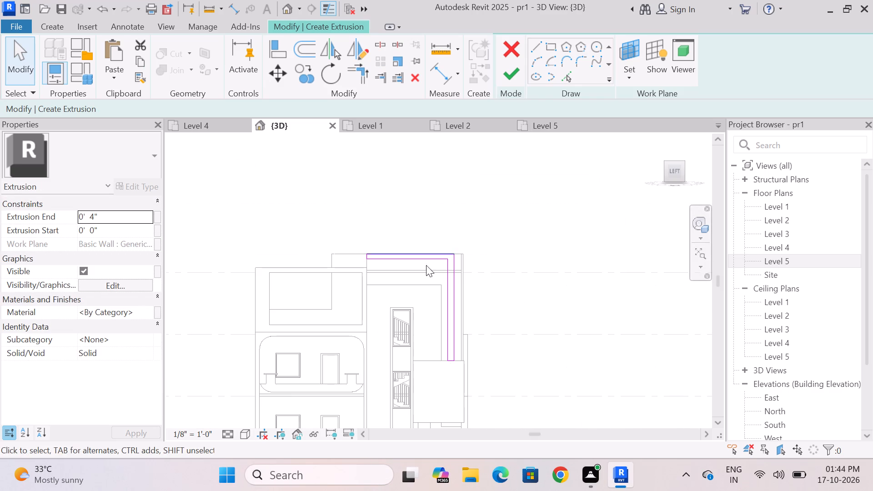
left_click(512, 75)
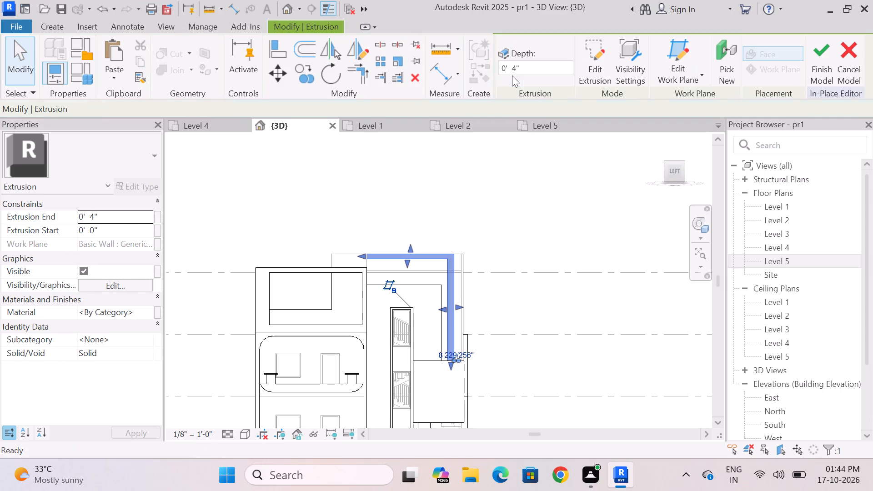
key("Escape")
Examine the L-shaped extrusion's end at the stair tower's parapet corner from an angle and in the left view.
scroll(335, 267, "up", 1)
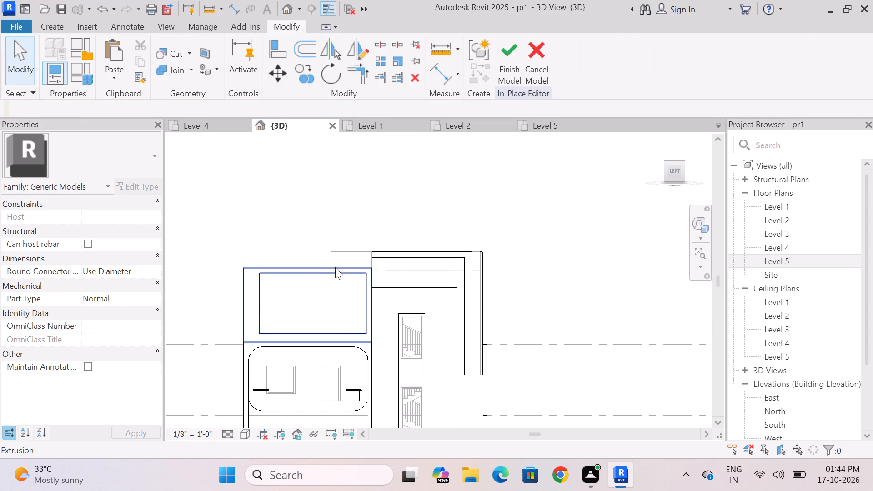
scroll(381, 254, "up", 4)
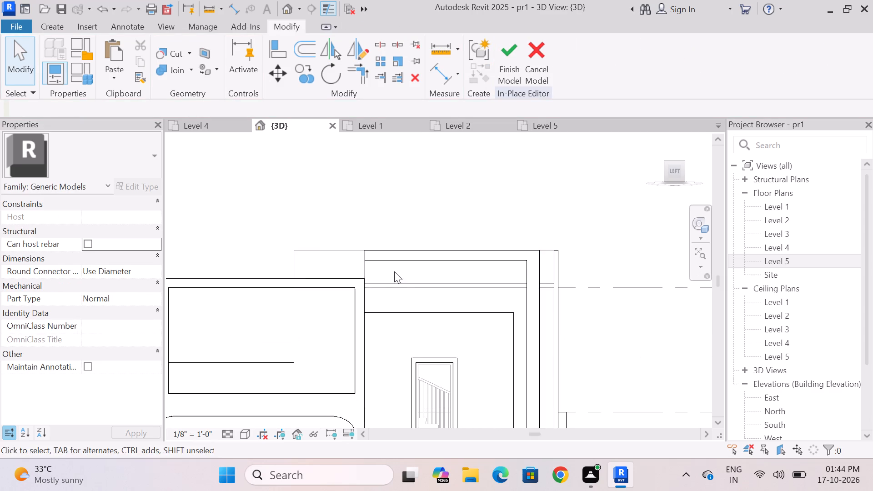
middle_click_drag(394, 271, 374, 287, "shift")
scroll(248, 316, "up", 6)
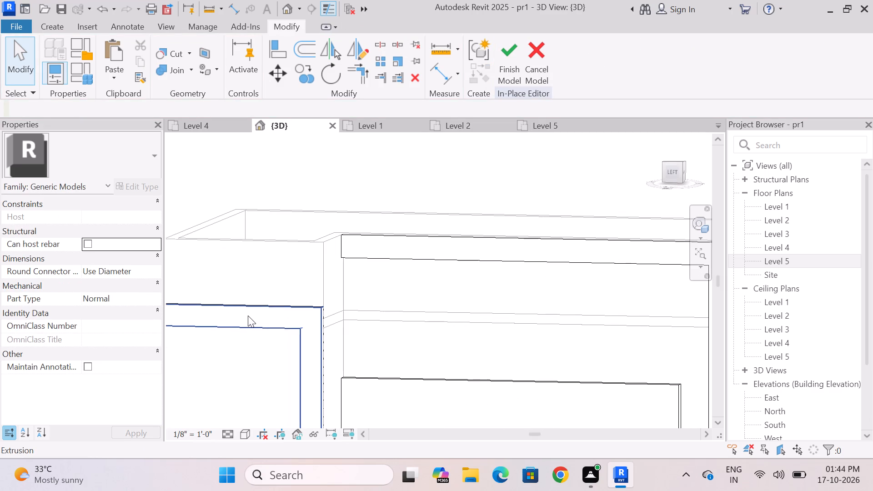
left_click(671, 174)
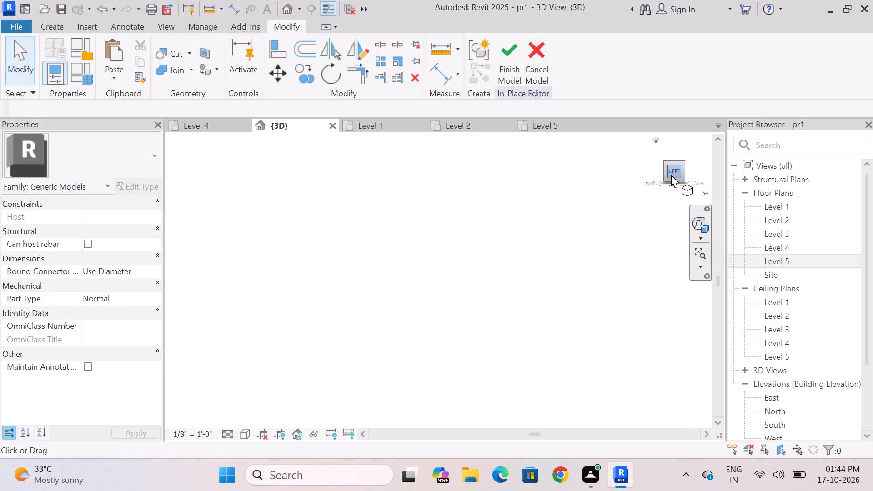
scroll(415, 216, "up", 13)
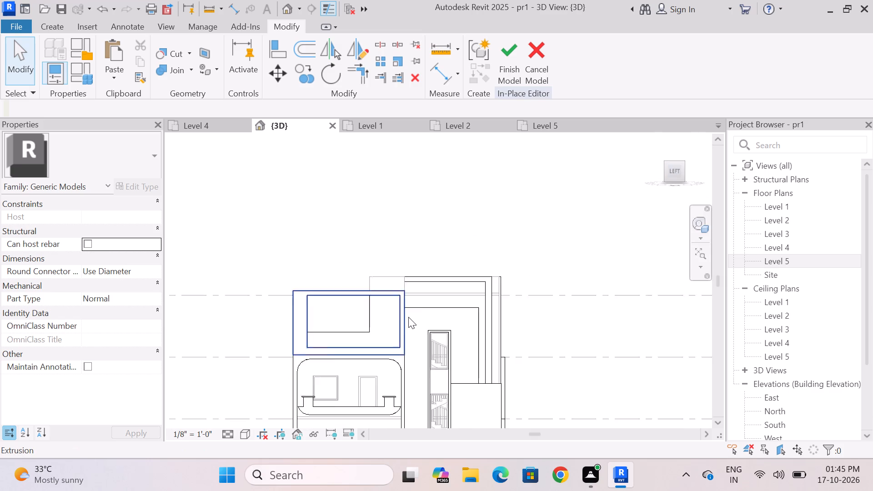
scroll(408, 317, "up", 1)
scroll(394, 251, "up", 7)
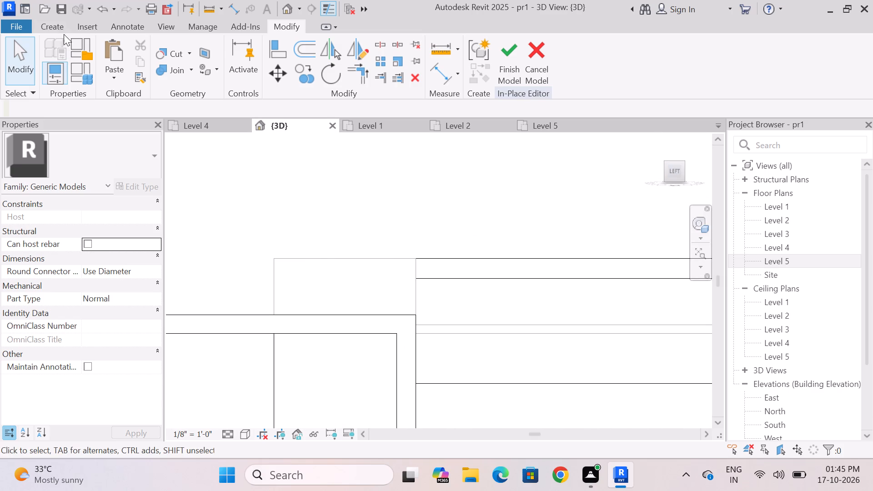
Start a sweep with a picked path, pick the tower parapet's vertical corner edge, and shorten its lower end to the adjoining lower wall's top.
left_click(59, 29)
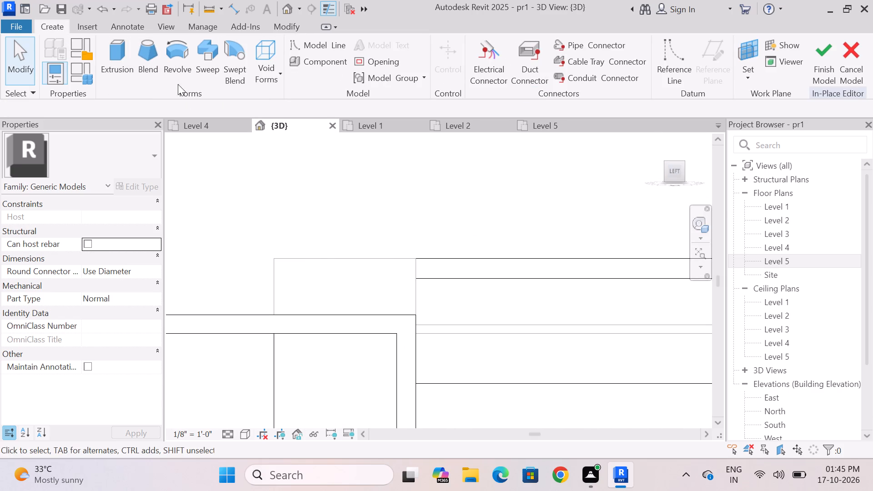
left_click(204, 63)
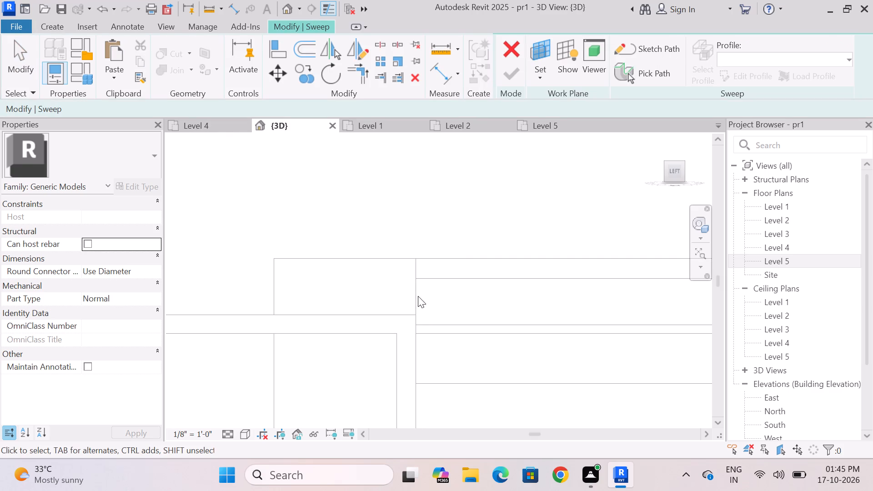
left_click(638, 70)
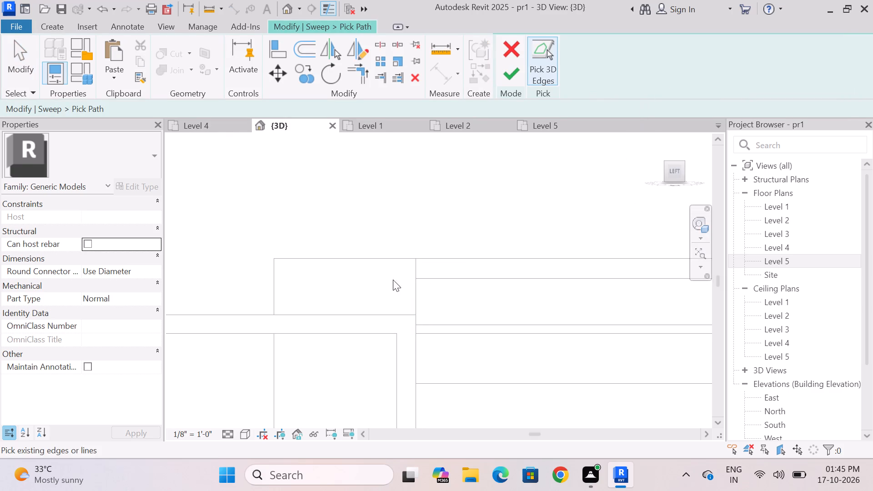
scroll(414, 282, "up", 5)
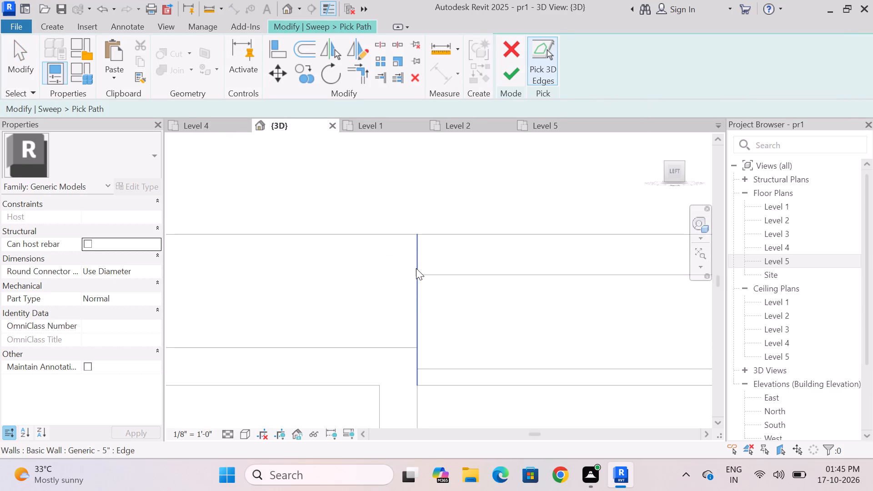
left_click(416, 268)
key("Escape")
key("Escape")
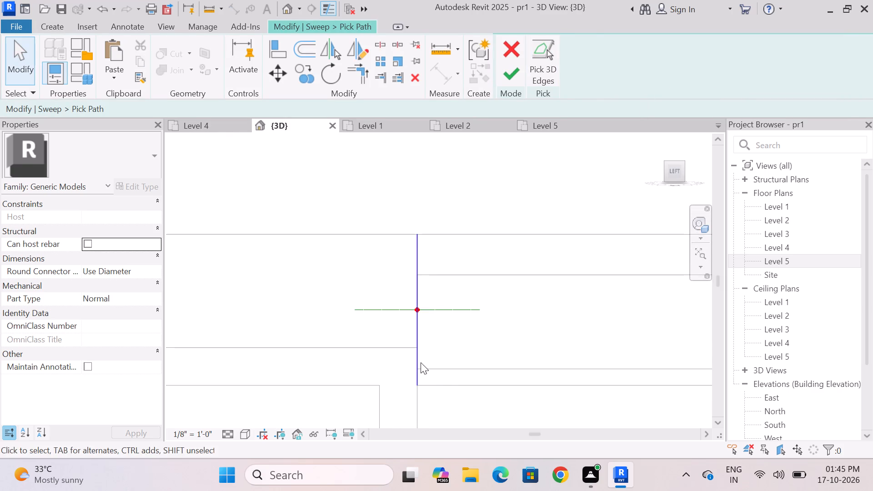
left_click(421, 362)
left_click_drag(419, 384, 421, 348)
key("Escape")
Add the parapet's short top return edge, running from the vertical corner edge toward the L-shaped band, to the sweep path.
middle_click_drag(531, 311, 503, 318, "shift")
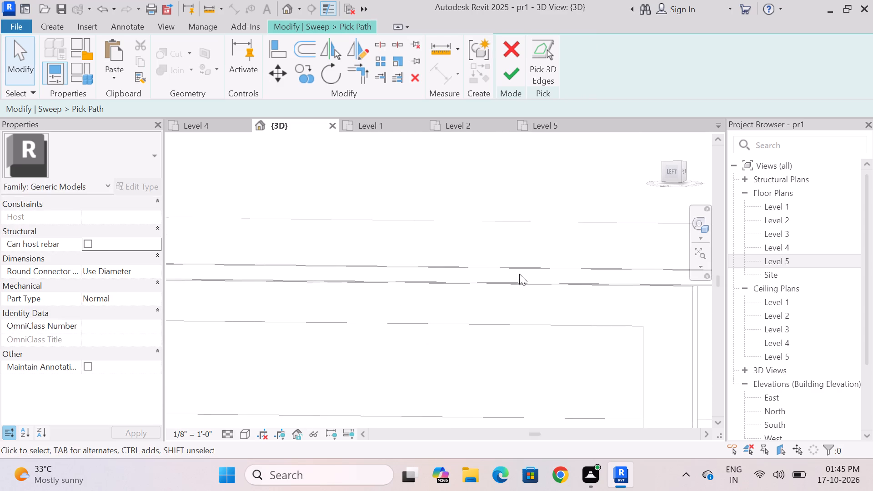
scroll(519, 275, "down", 6)
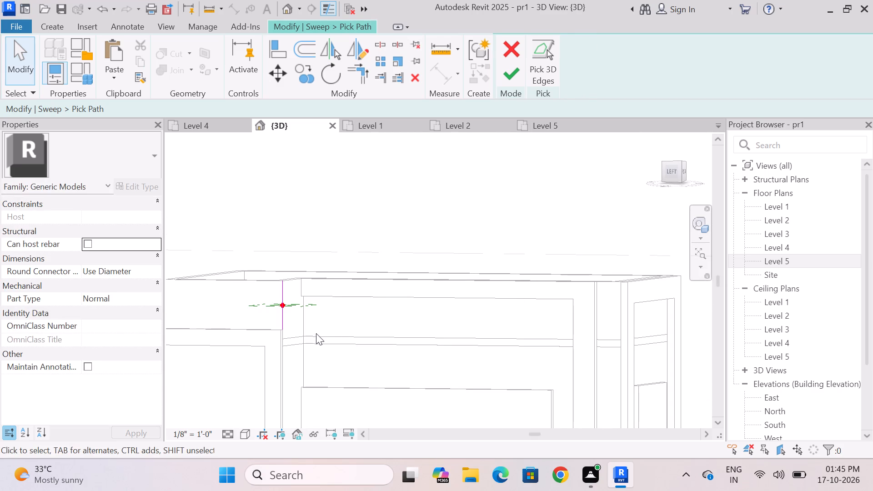
middle_click_drag(341, 325, 325, 326, "shift")
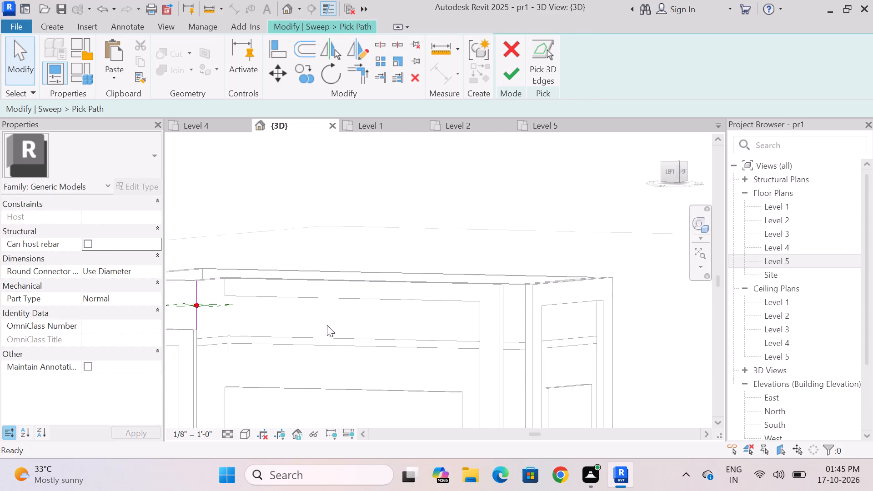
scroll(481, 287, "down", 6)
middle_click_drag(437, 315, 338, 317, "shift")
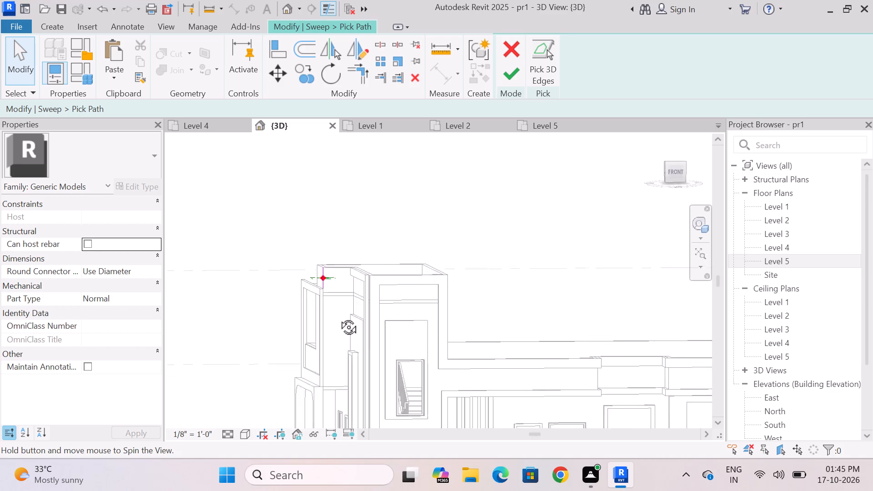
middle_click_drag(338, 317, 434, 309, "shift")
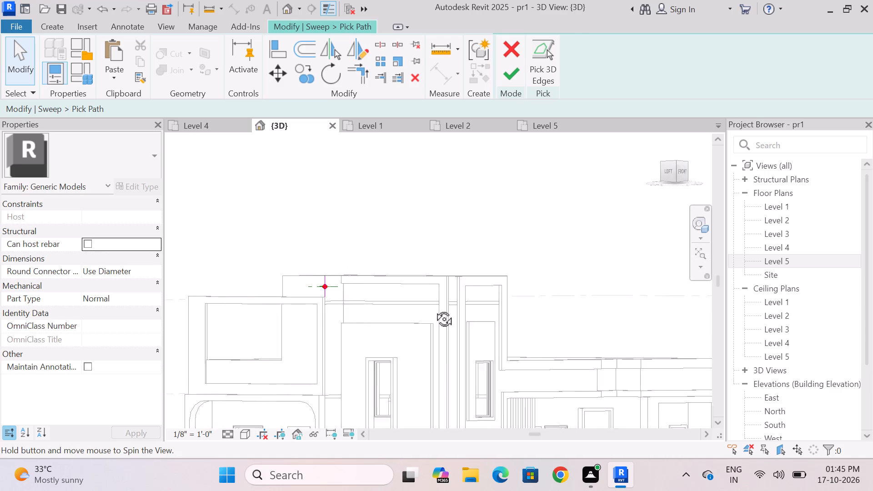
middle_click_drag(434, 309, 558, 310, "shift")
scroll(442, 293, "down", 8)
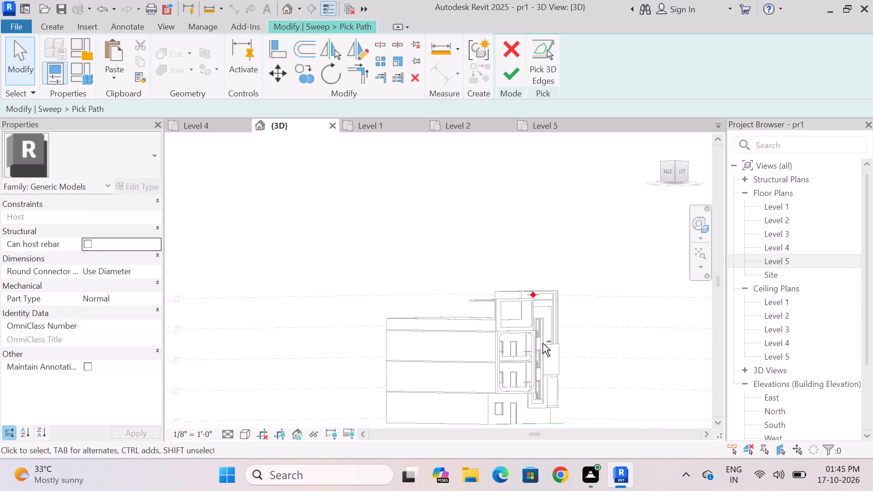
middle_click_drag(552, 348, 507, 344, "shift")
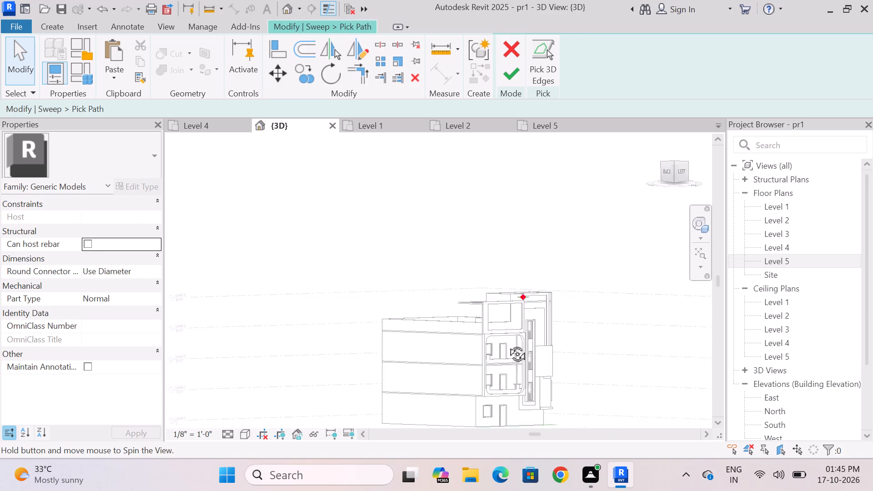
middle_click_drag(507, 344, 471, 356, "shift")
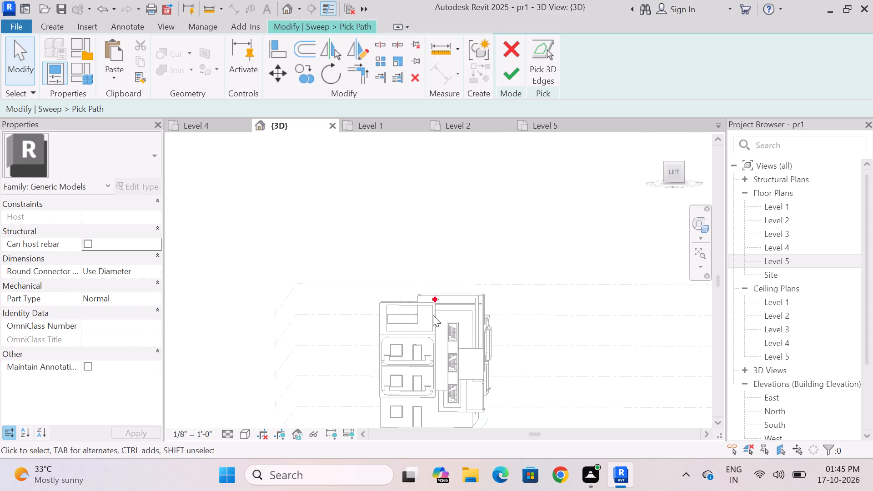
scroll(430, 305, "up", 7)
middle_click_drag(501, 311, 482, 311)
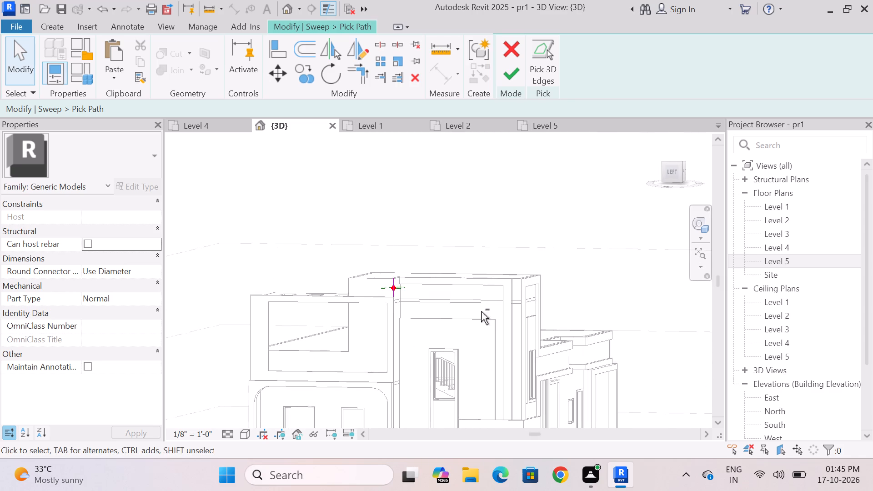
scroll(420, 321, "up", 4)
scroll(396, 202, "up", 2)
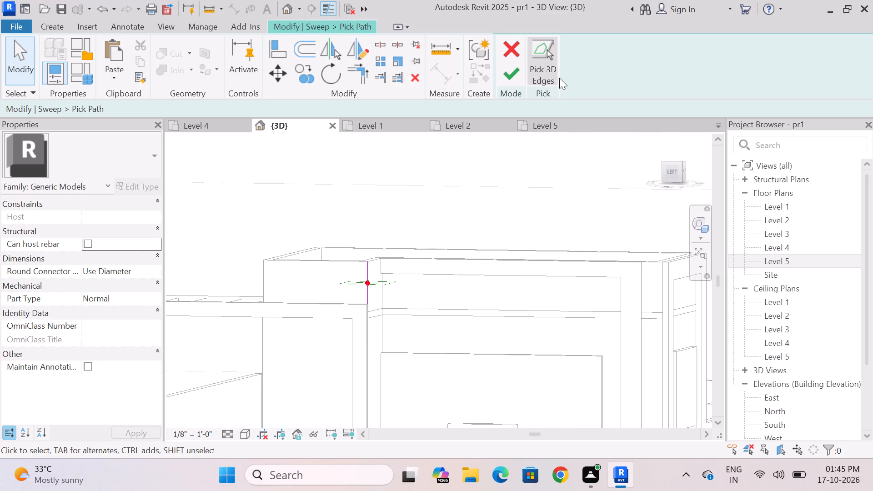
left_click(545, 64)
scroll(379, 258, "up", 13)
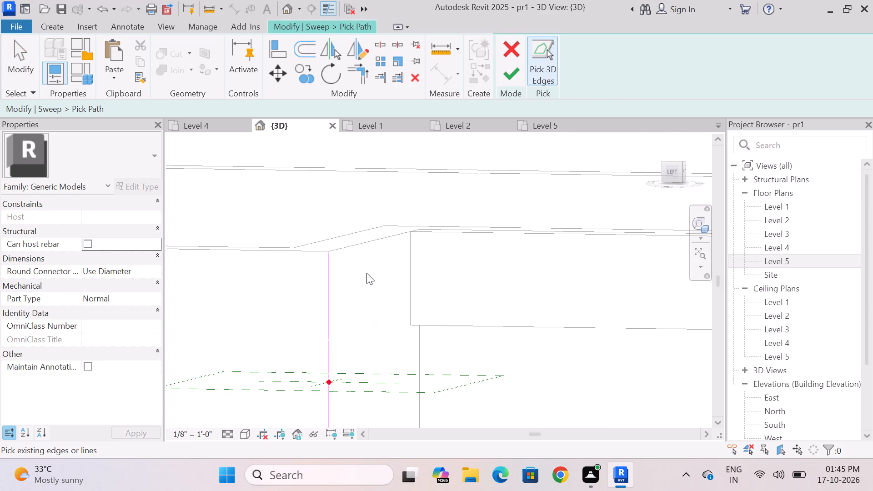
left_click(375, 243)
Shorten the top path line's inner end to the outer face corner of the L-shaped wall band.
scroll(408, 210, "up", 6)
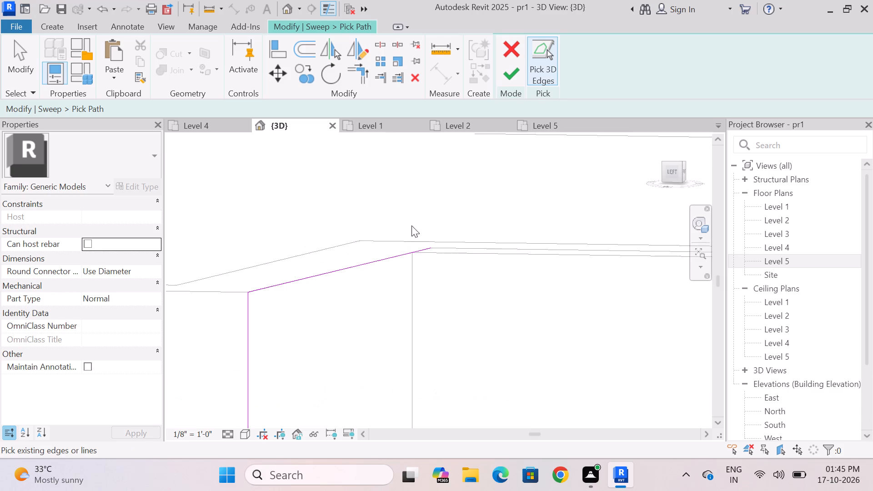
scroll(411, 225, "up", 3)
key("Escape")
key("Escape")
left_click(440, 259)
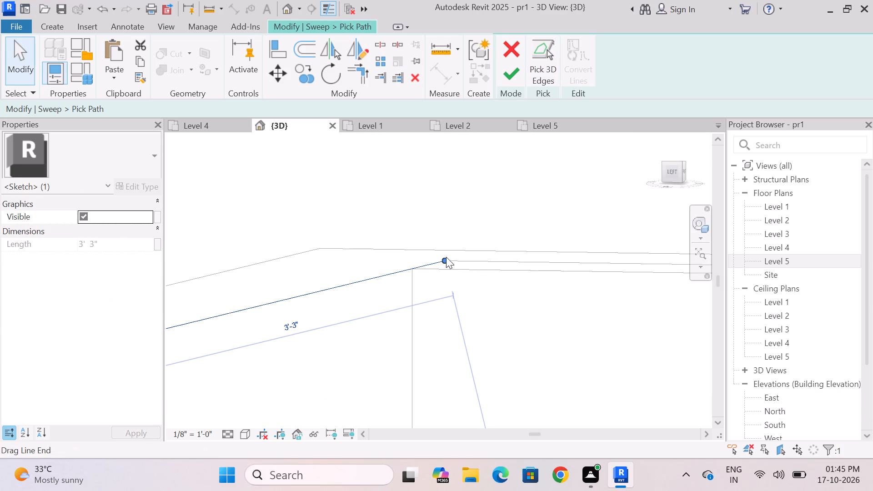
left_click_drag(446, 257, 412, 269)
key("Escape")
Check the two-segment path around the stair tower's parapet corner and finish the sweep path.
scroll(464, 219, "down", 3)
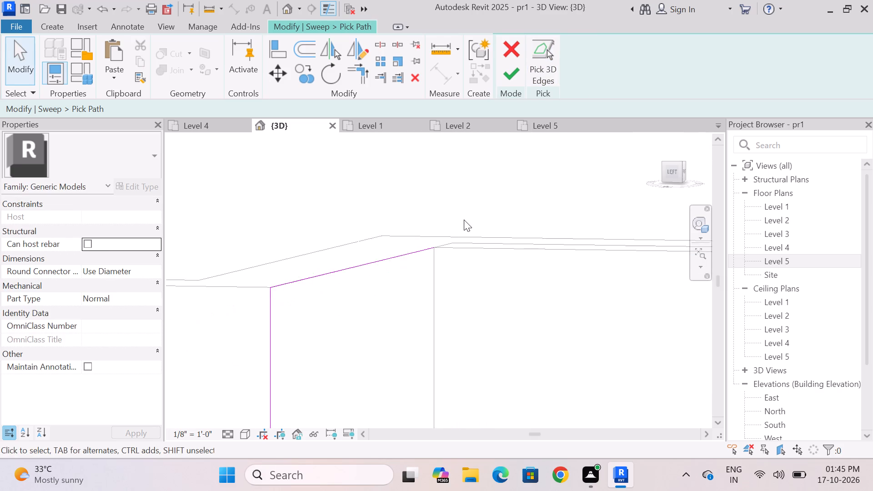
scroll(464, 220, "down", 12)
middle_click_drag(477, 266, 452, 270, "shift")
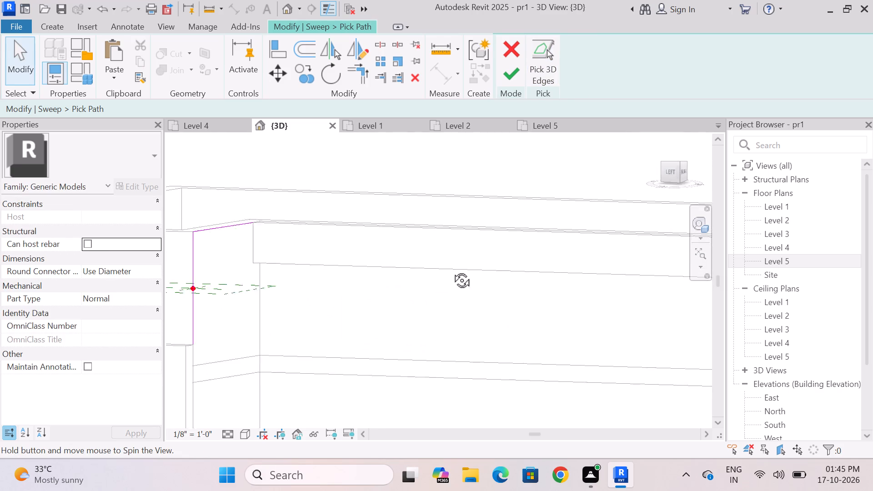
middle_click_drag(452, 270, 439, 270, "shift")
scroll(473, 251, "down", 7)
middle_click_drag(410, 275, 375, 273, "shift")
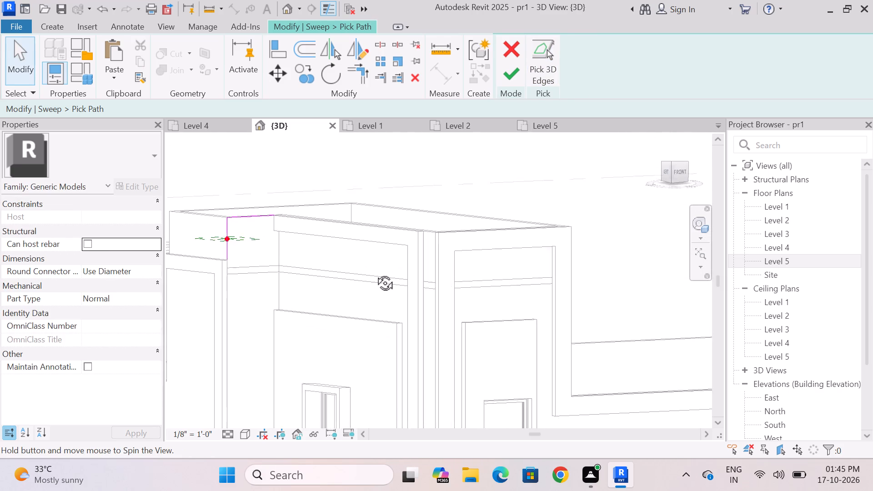
middle_click_drag(375, 273, 327, 254, "shift")
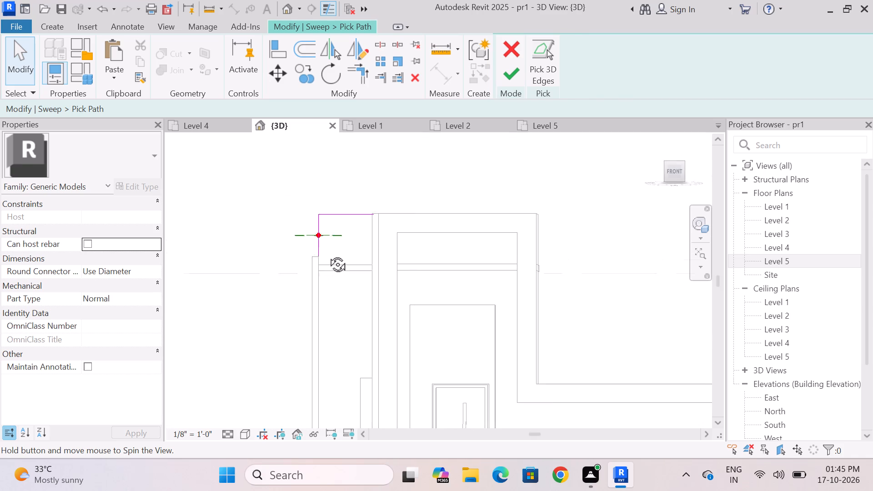
middle_click_drag(327, 254, 442, 268, "shift")
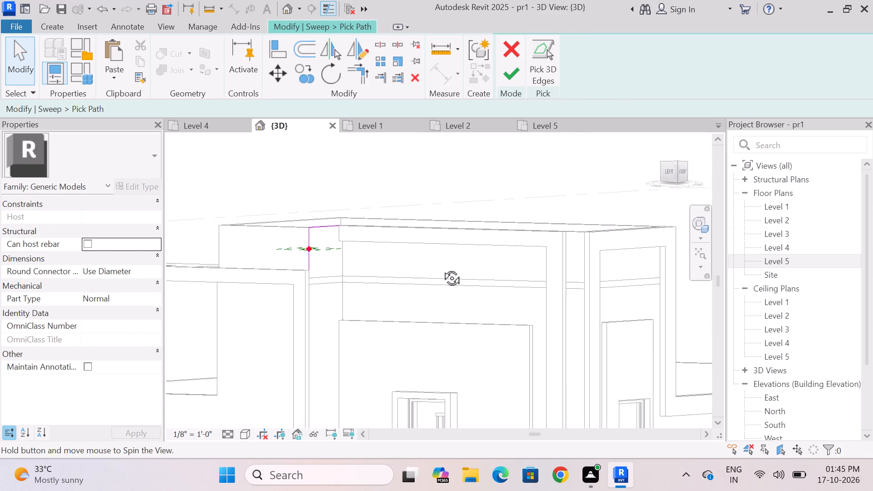
middle_click_drag(442, 268, 398, 268, "shift")
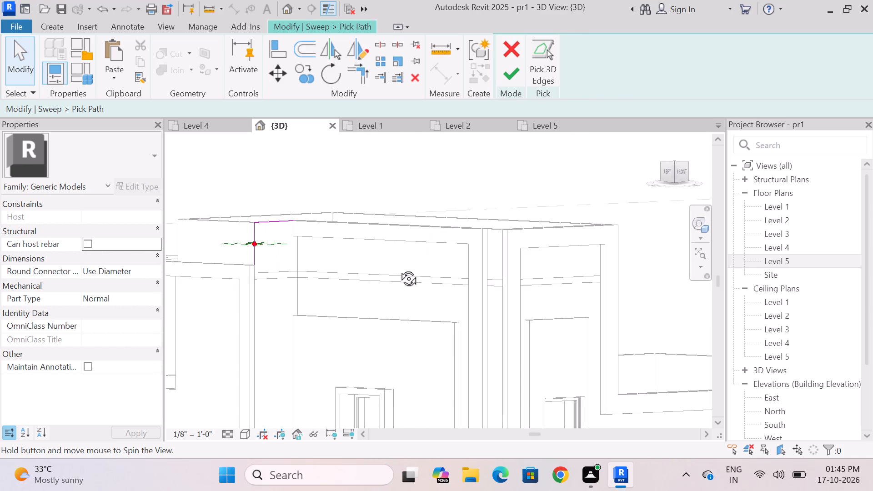
middle_click_drag(398, 268, 322, 263, "shift")
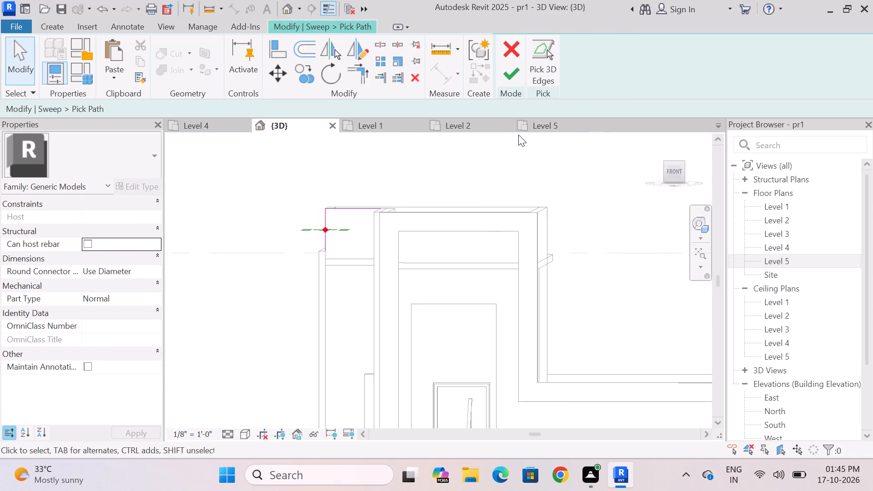
left_click(514, 68)
Open the parapet corner sweep's profile for sketching with the Line tool.
left_click(671, 172)
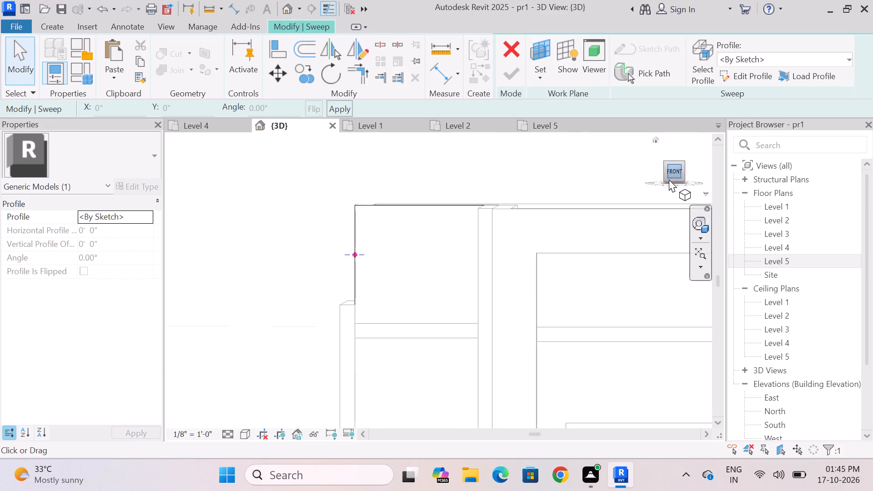
left_click(724, 72)
left_click(537, 45)
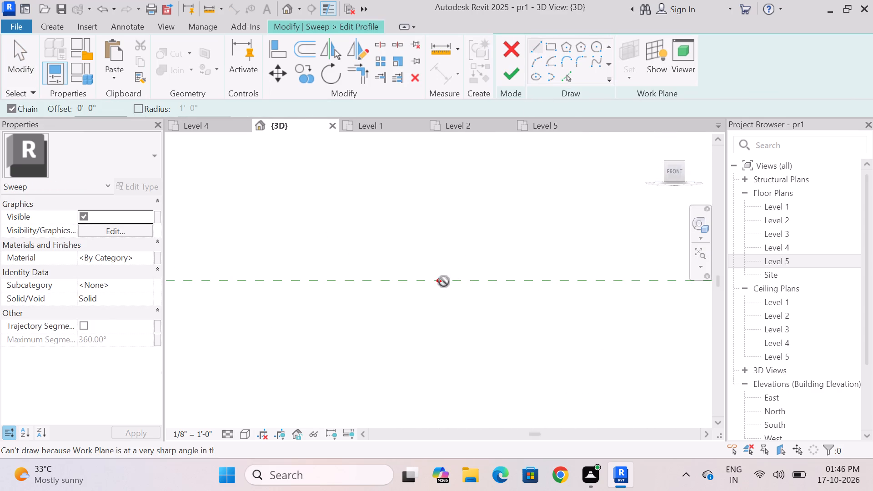
left_click(537, 48)
In top view, sketch the profile's first line about 1 3/4" long westward from the path's reference point, along the wall edge.
scroll(440, 208, "down", 19)
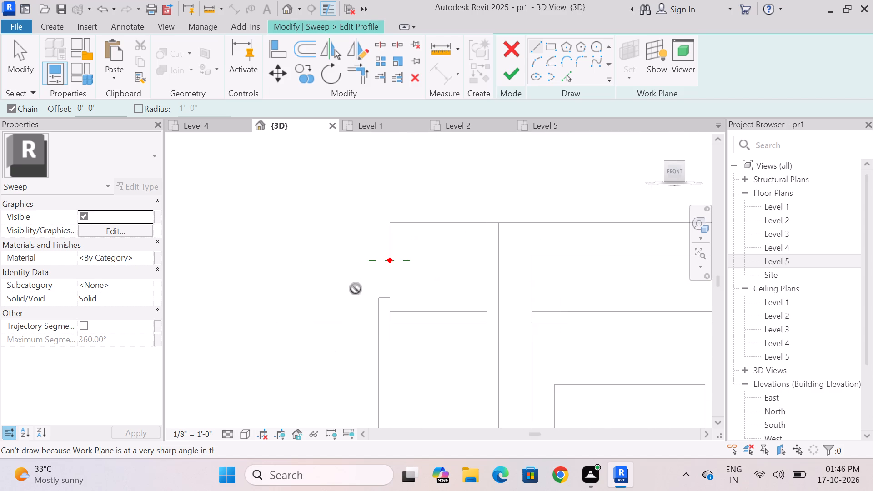
middle_click_drag(328, 294, 396, 306, "shift")
middle_click_drag(373, 276, 392, 278, "shift")
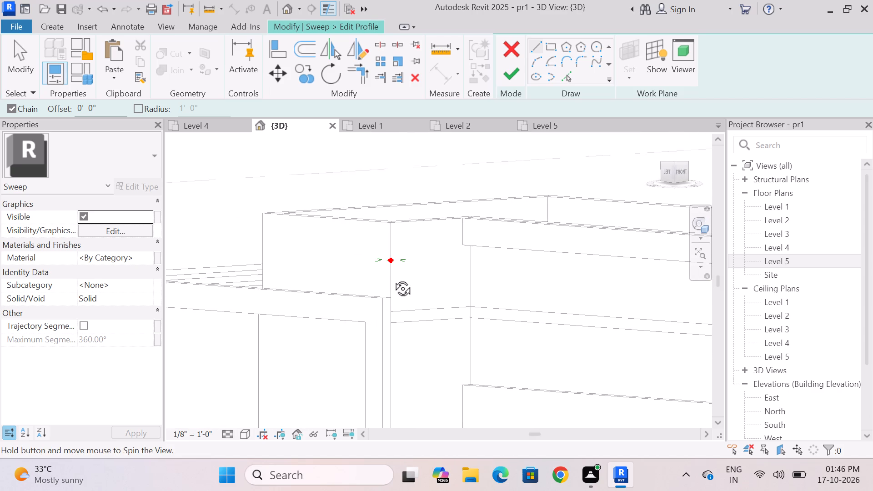
middle_click_drag(392, 278, 444, 278, "shift")
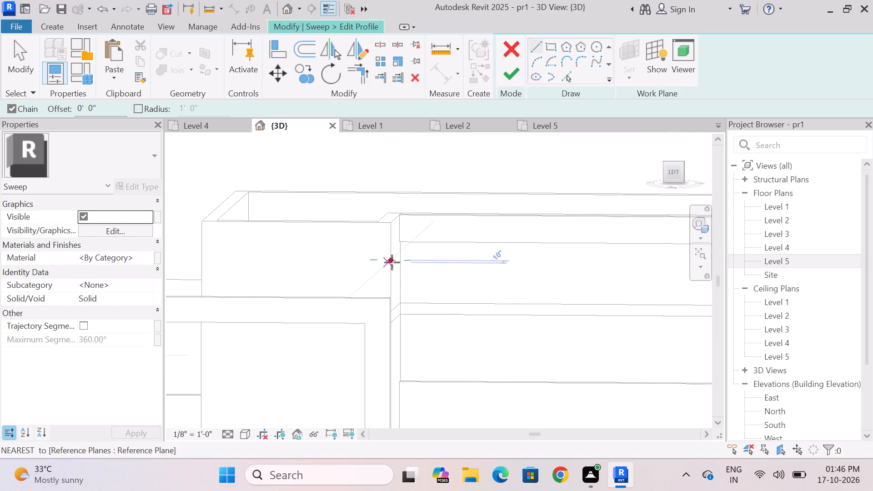
left_click(673, 172)
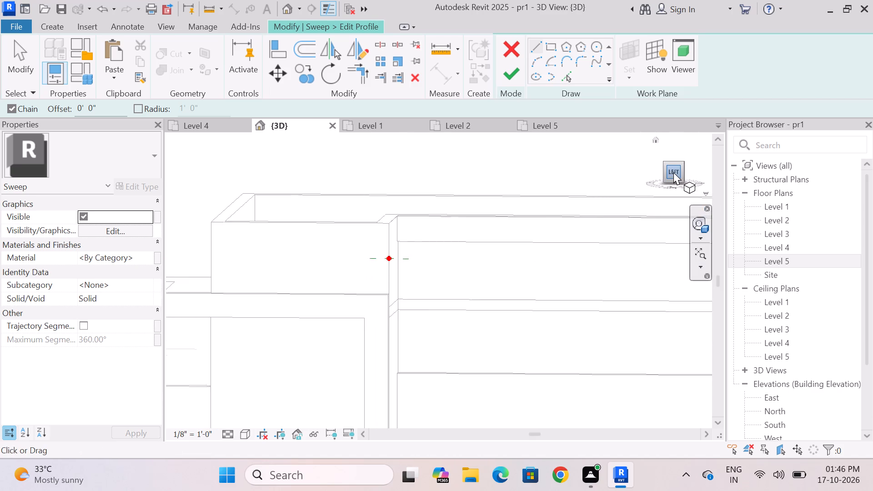
scroll(388, 254, "up", 9)
scroll(383, 189, "up", 7)
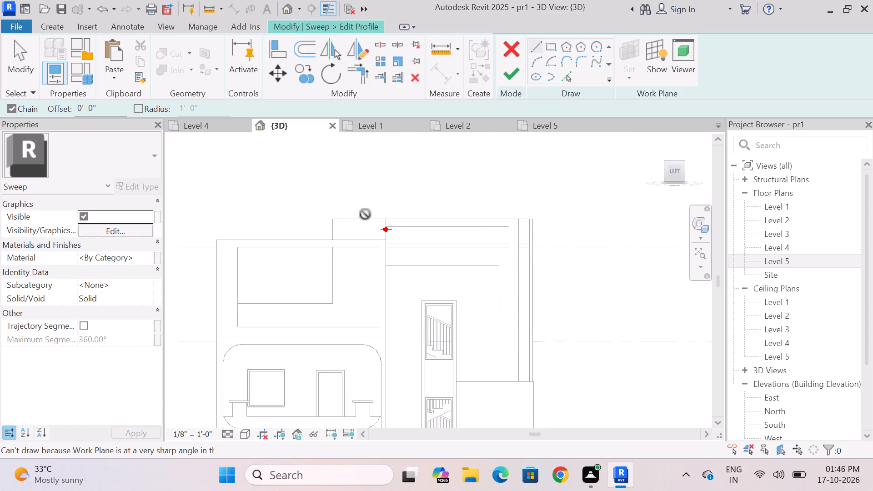
scroll(365, 214, "up", 7)
scroll(435, 230, "down", 4)
middle_click_drag(469, 233, 467, 253, "shift")
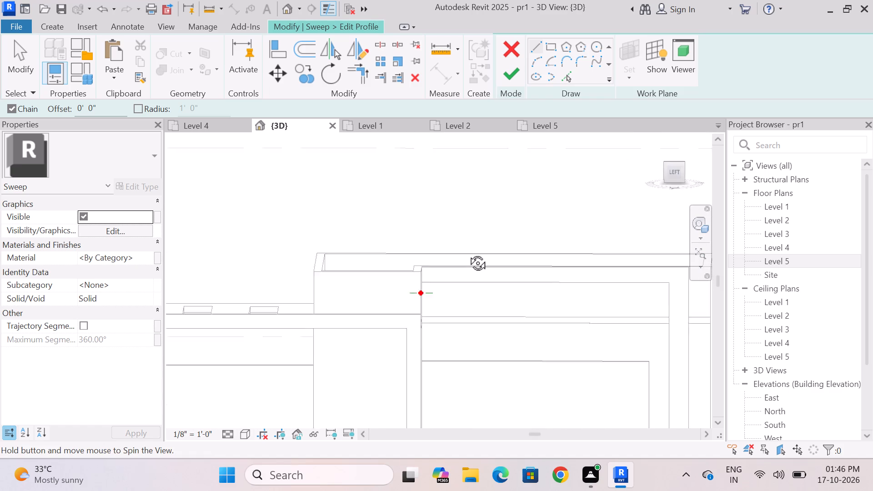
middle_click_drag(467, 253, 463, 293, "shift")
scroll(467, 218, "down", 8)
middle_click_drag(491, 233, 477, 321)
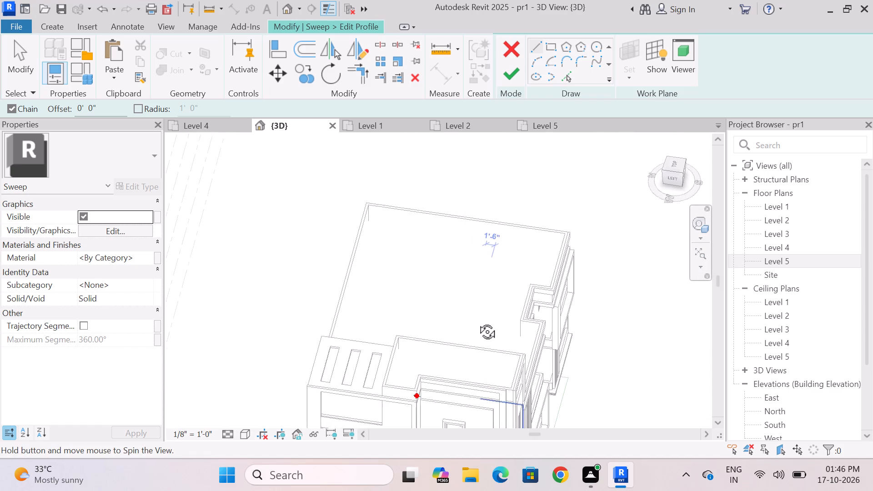
middle_click_drag(477, 321, 476, 318)
scroll(483, 216, "down", 8)
left_click(675, 164)
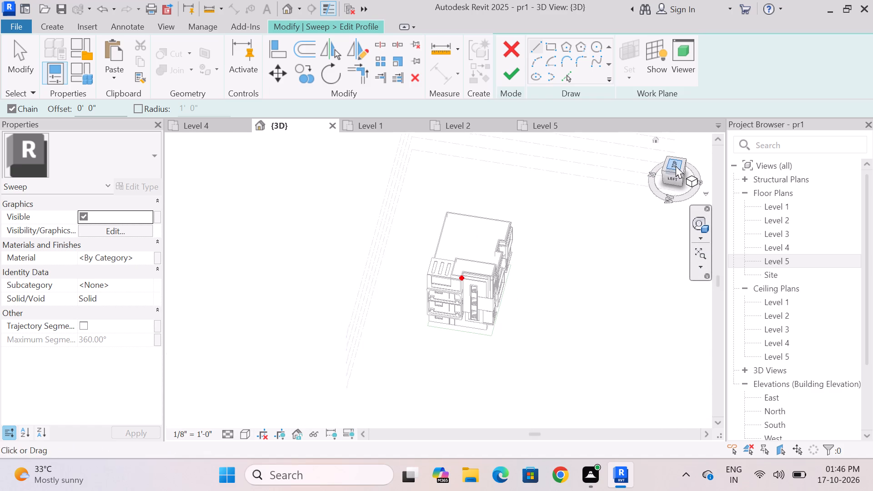
scroll(494, 322, "up", 14)
scroll(393, 256, "down", 4)
scroll(358, 371, "up", 15)
scroll(364, 257, "up", 4)
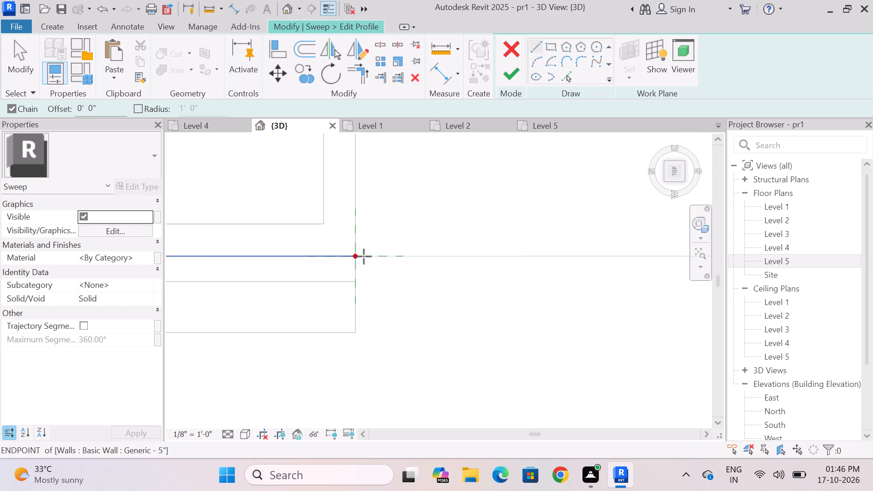
middle_click_drag(554, 275, 516, 276, "shift")
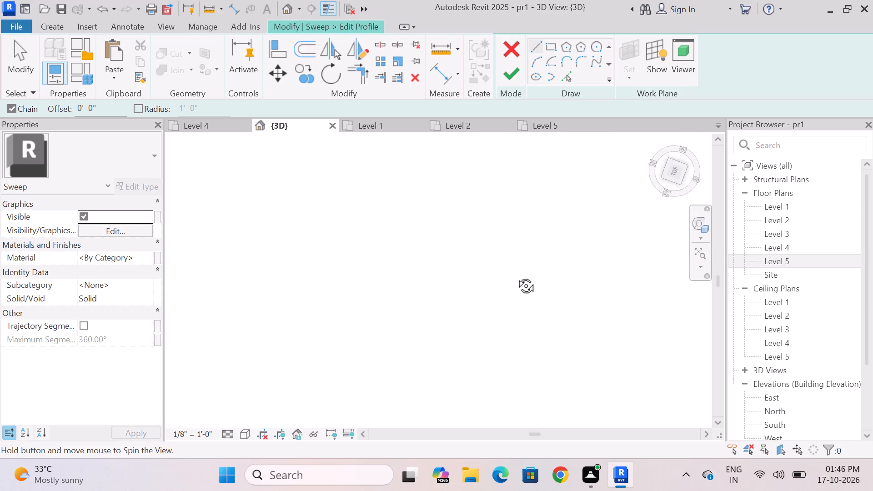
middle_click_drag(516, 276, 430, 248, "shift")
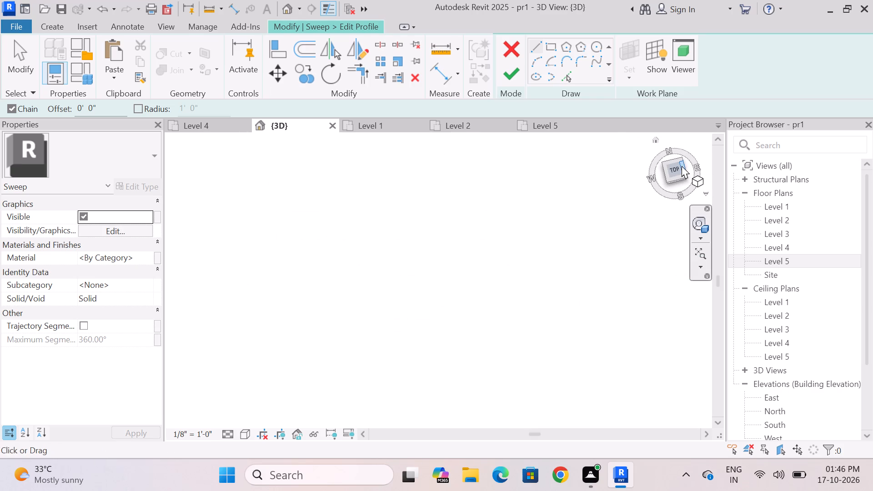
left_click(677, 167)
scroll(477, 264, "down", 6)
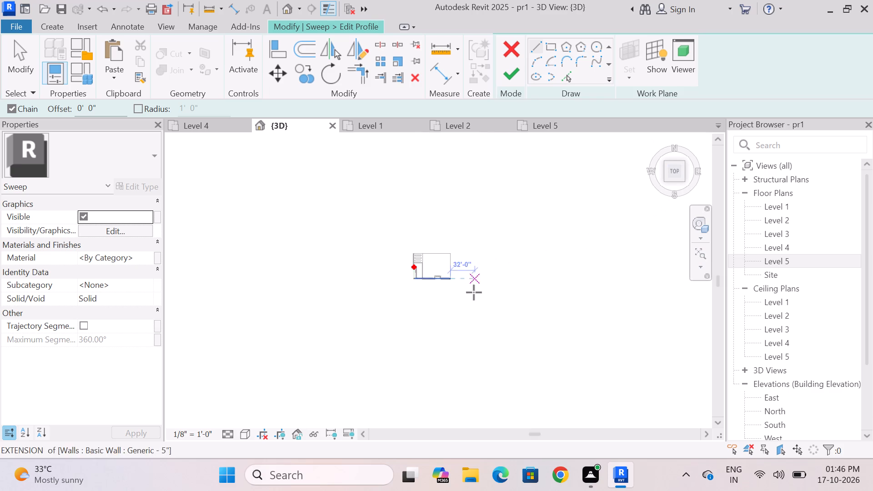
scroll(474, 292, "down", 2)
scroll(439, 295, "up", 20)
scroll(439, 295, "up", 11)
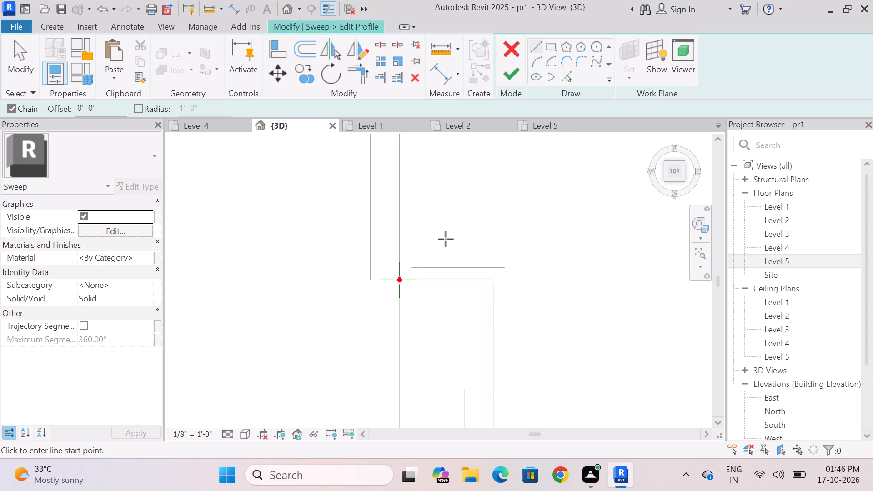
scroll(411, 294, "up", 4)
scroll(353, 294, "up", 9)
scroll(400, 299, "down", 3)
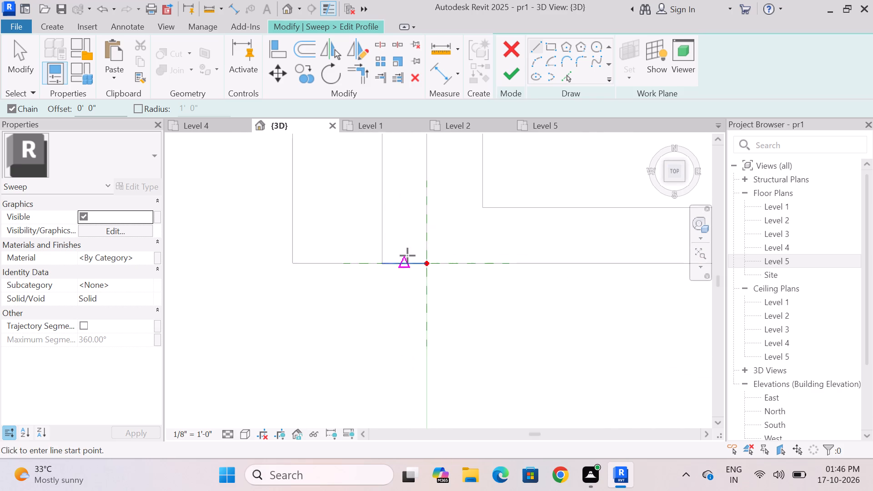
scroll(407, 243, "up", 4)
left_click(442, 279)
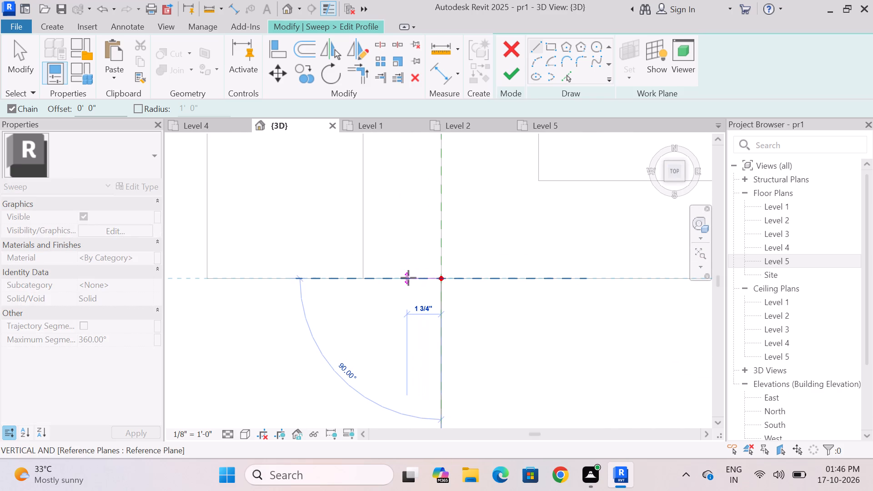
left_click(408, 278)
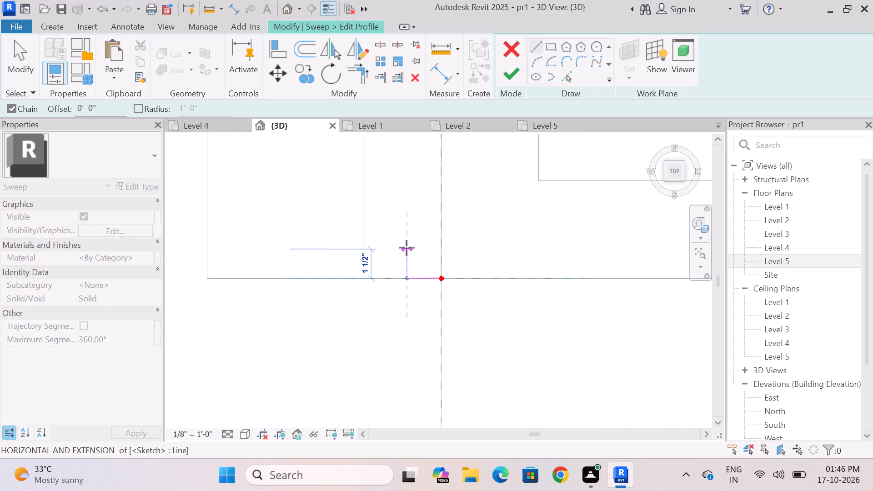
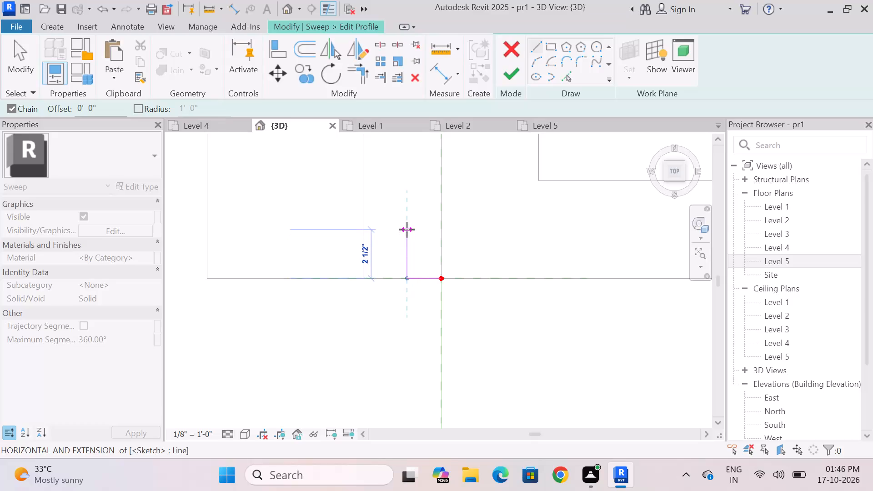
Close the rectangular sweep profile at 4" high, ending at the path's reference point, and finish the profile and sweep.
middle_click_drag(407, 230, 407, 287)
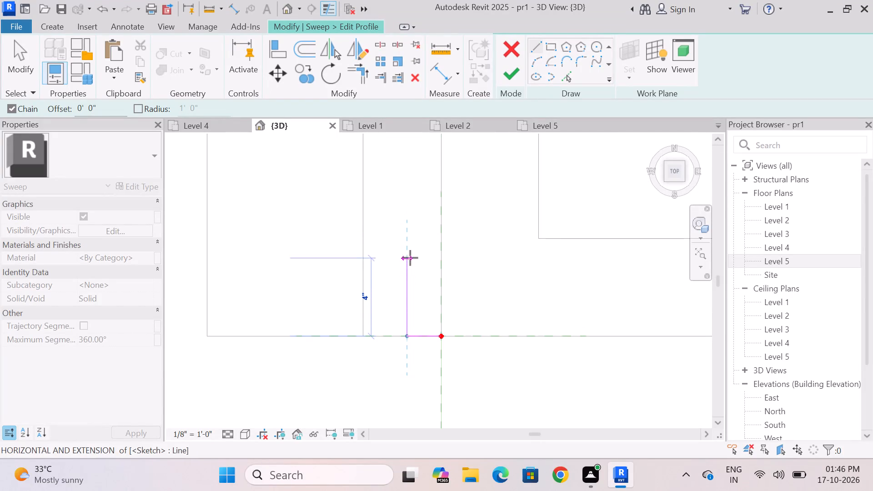
left_click(410, 258)
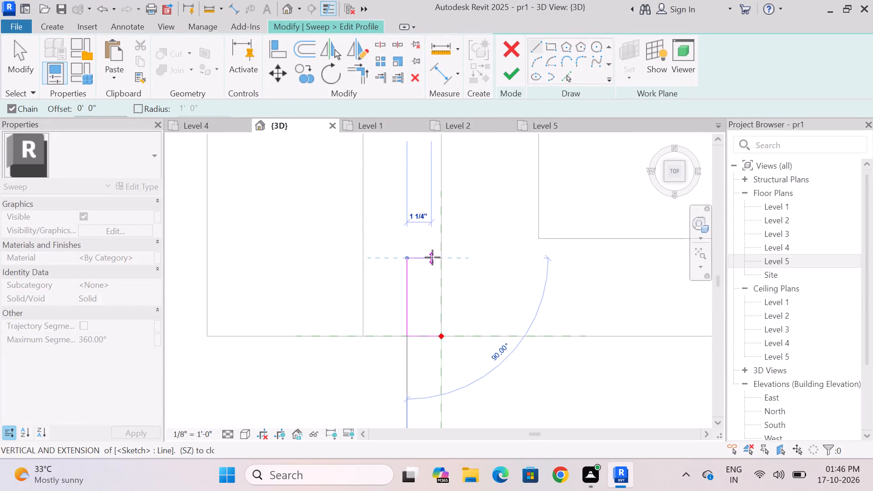
left_click(441, 258)
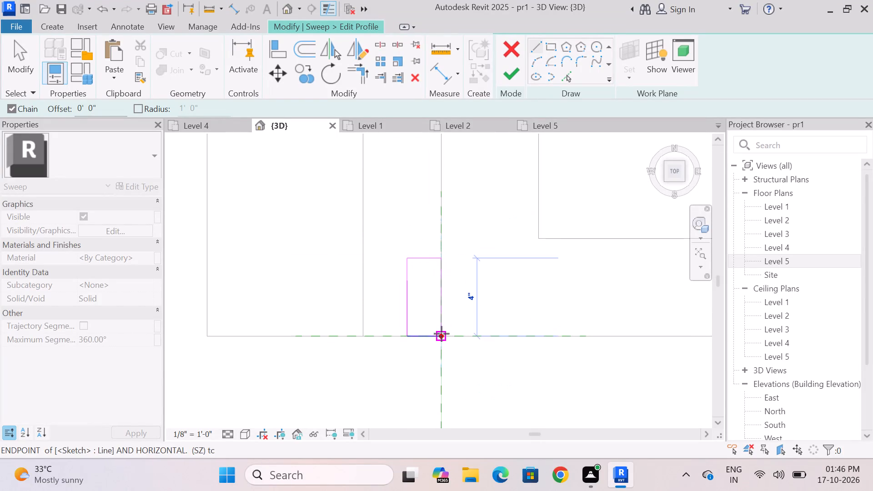
left_click(442, 337)
key("Escape")
scroll(351, 287, "down", 7)
key("Escape")
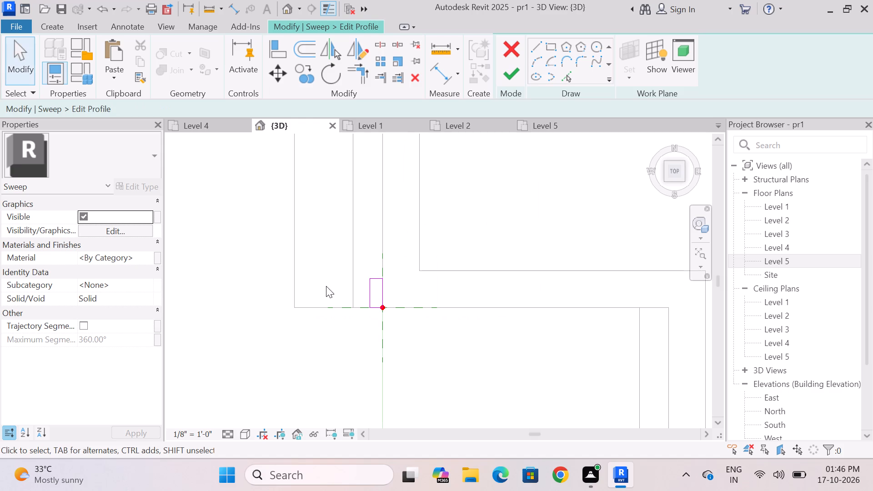
left_click(512, 68)
left_click(512, 68)
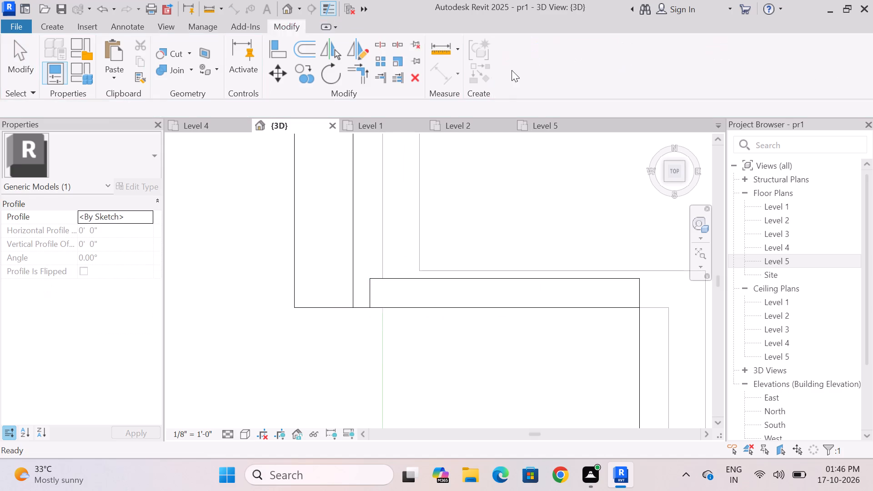
Examine the new sweep along the top edge of the building from above and from the side.
middle_click_drag(234, 238, 333, 184, "shift")
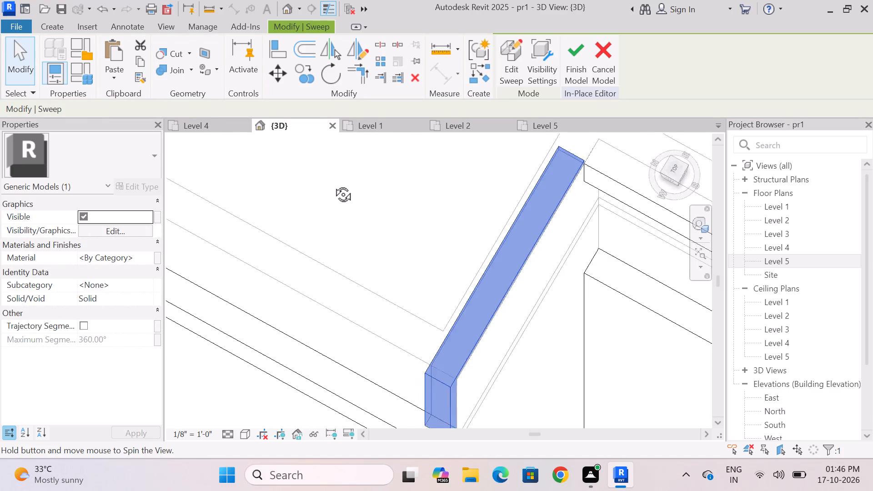
middle_click_drag(333, 184, 346, 128, "shift")
scroll(384, 146, "down", 8)
middle_click_drag(495, 293, 534, 226, "shift")
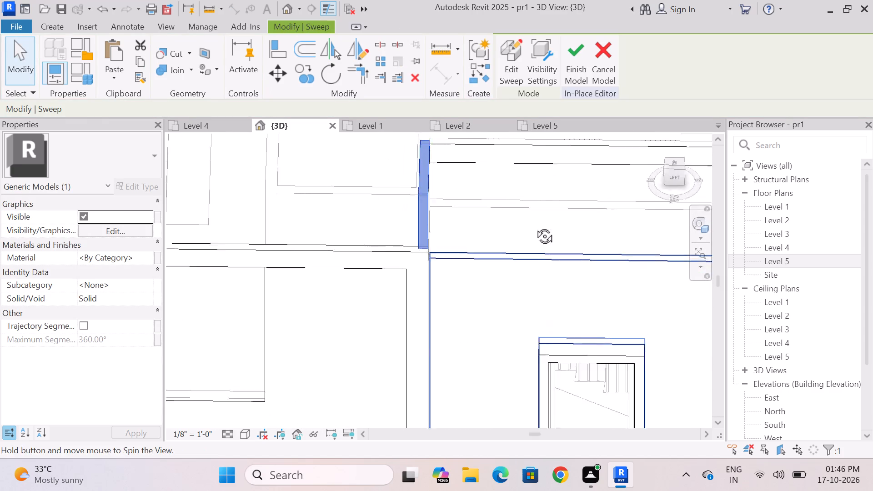
middle_click_drag(534, 226, 541, 196, "shift")
key("shift+Escape")
key("Escape")
middle_click_drag(507, 256, 474, 208, "shift")
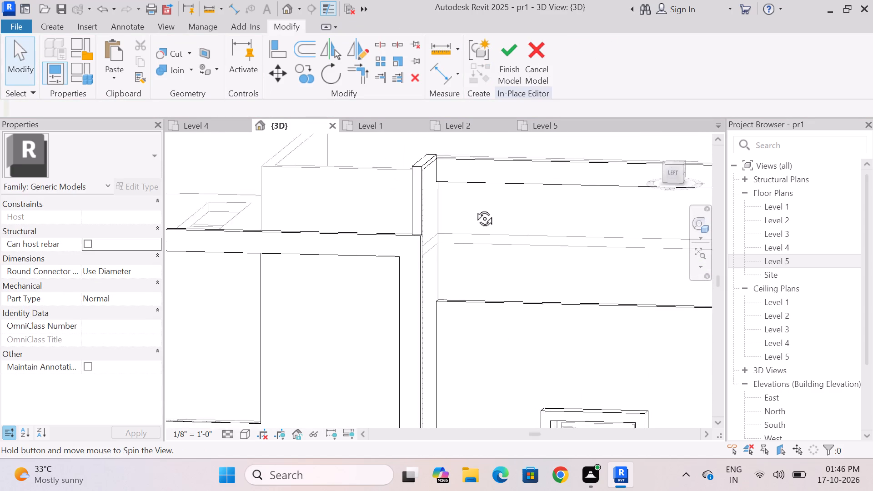
middle_click_drag(474, 208, 488, 201, "shift")
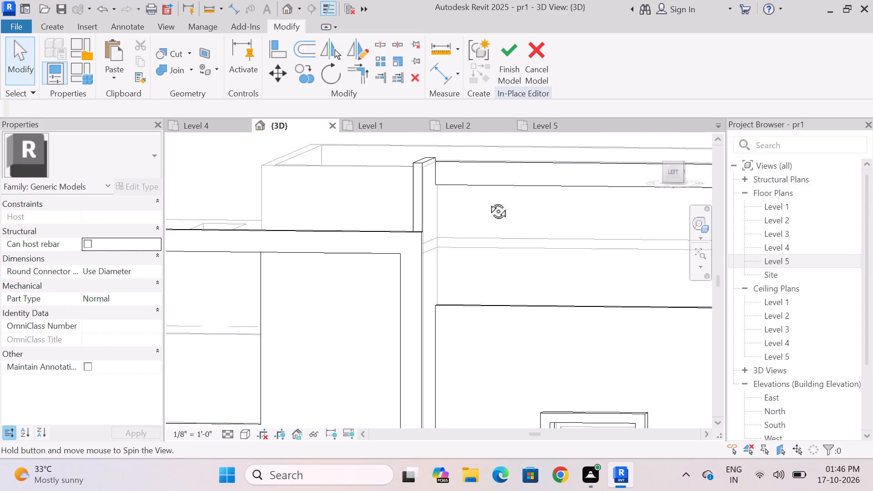
middle_click_drag(488, 201, 497, 190, "shift")
Examine the whole building's left and front facades around the stair tower and its framing elements.
scroll(496, 191, "down", 6)
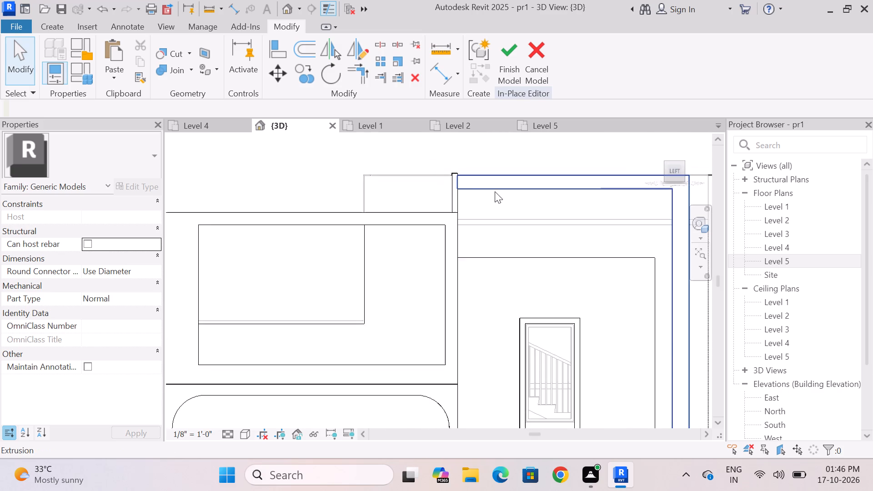
scroll(495, 191, "down", 2)
middle_click_drag(523, 287, 457, 321, "shift")
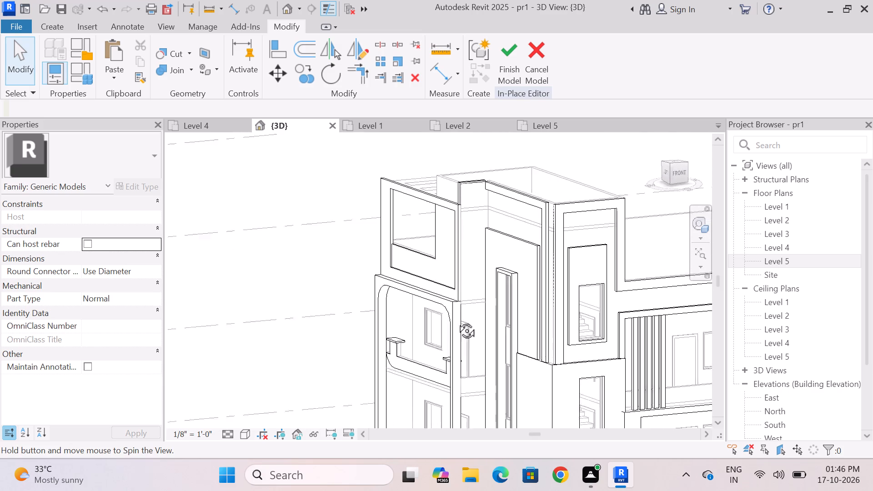
middle_click_drag(457, 321, 527, 303, "shift")
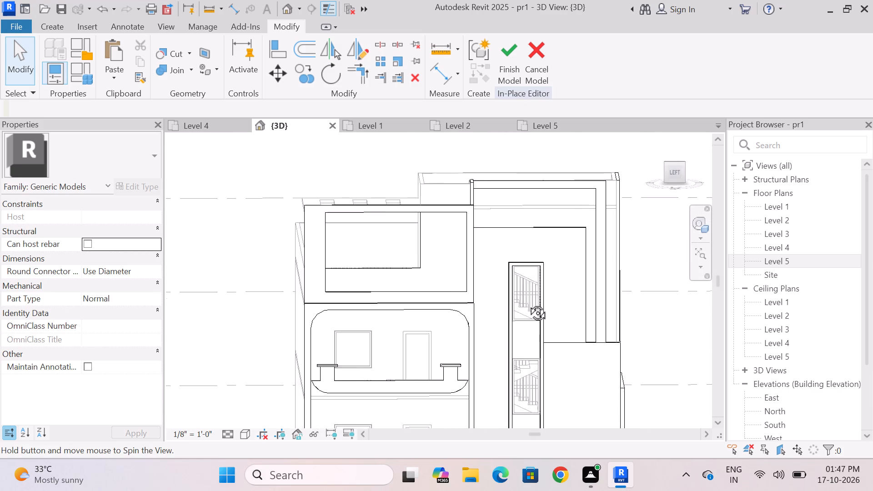
middle_click_drag(527, 303, 530, 280, "shift")
scroll(487, 287, "down", 4)
middle_click_drag(542, 307, 527, 325, "shift")
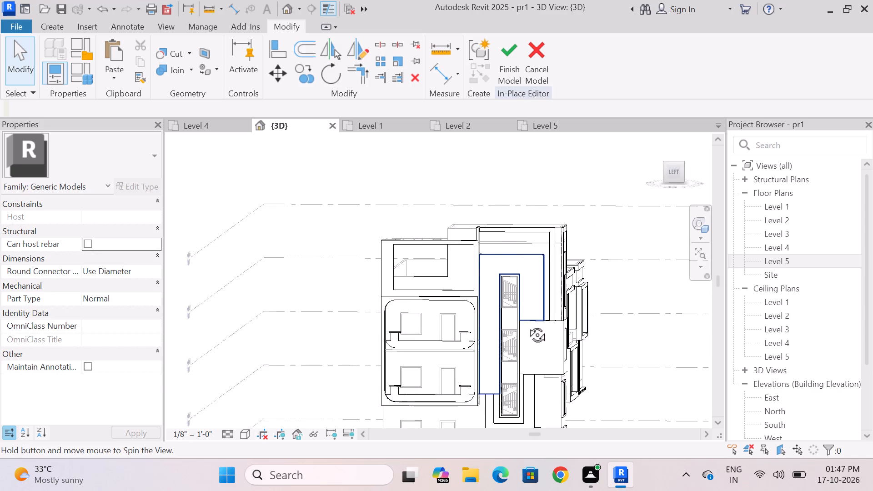
middle_click_drag(527, 325, 532, 328, "shift")
middle_click_drag(540, 328, 478, 341, "shift")
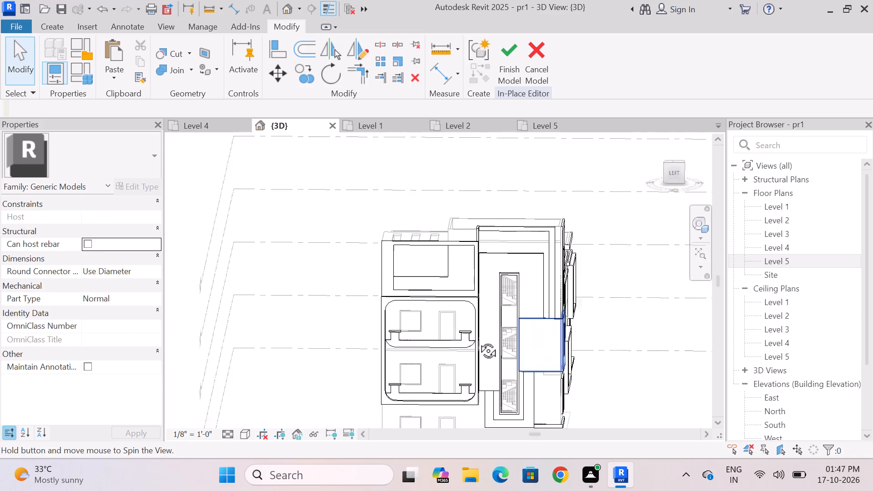
middle_click_drag(478, 341, 544, 316, "shift")
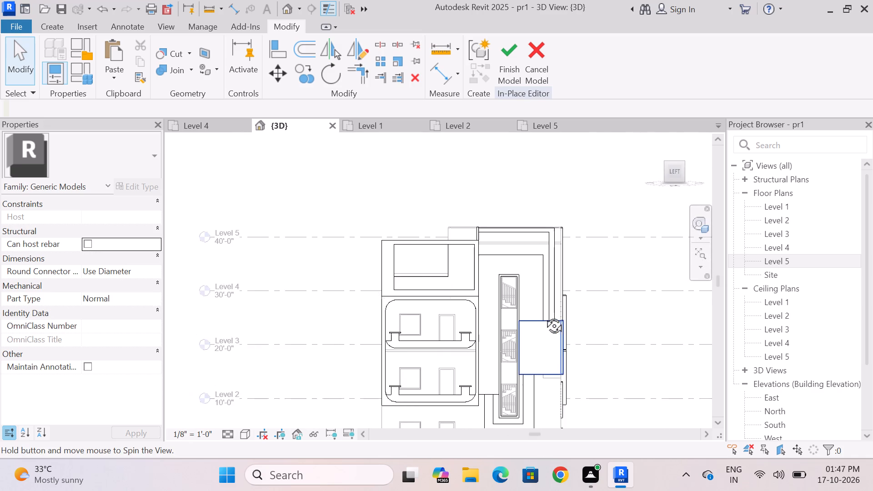
middle_click_drag(544, 316, 541, 321, "shift")
scroll(564, 262, "down", 3)
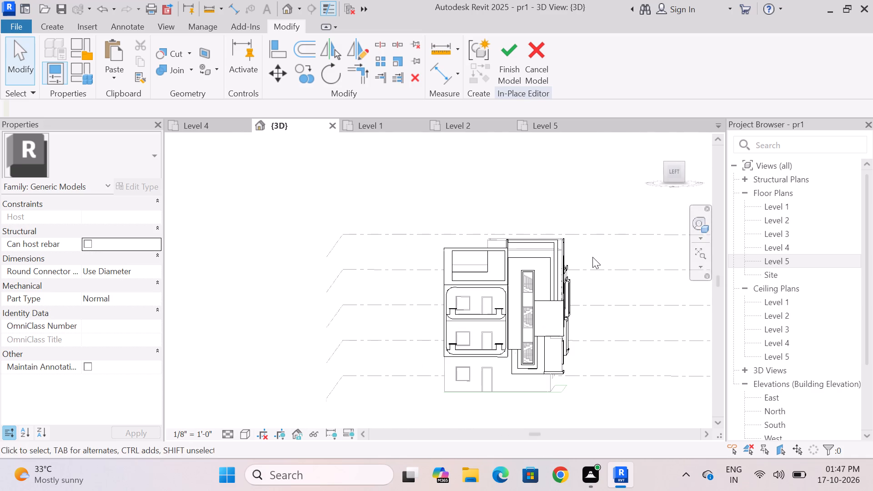
scroll(407, 217, "down", 4)
scroll(536, 265, "up", 5)
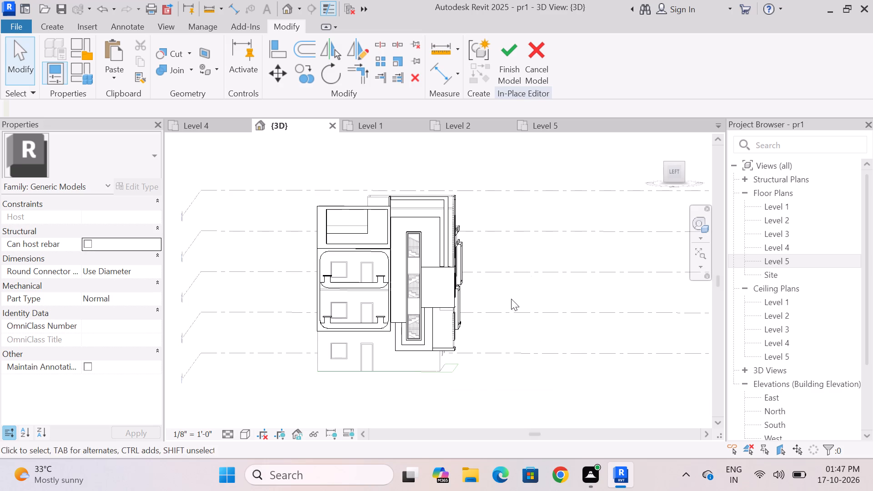
middle_click_drag(506, 302, 379, 305)
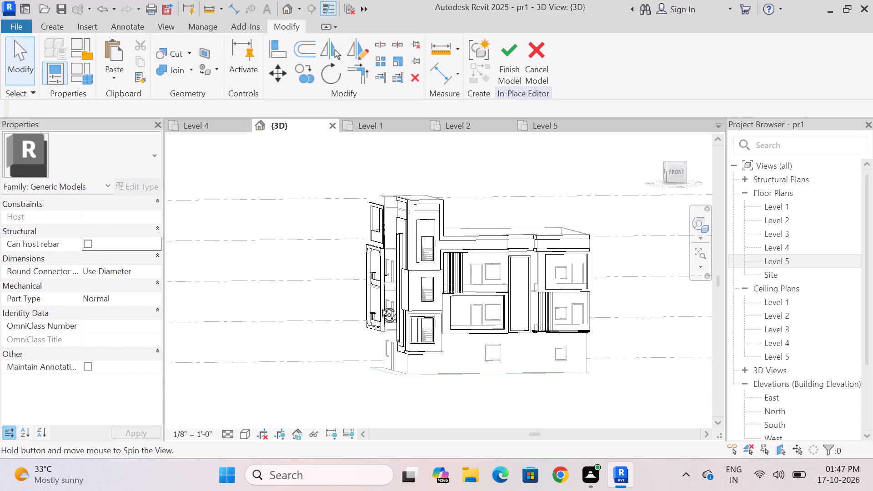
middle_click_drag(379, 305, 372, 305)
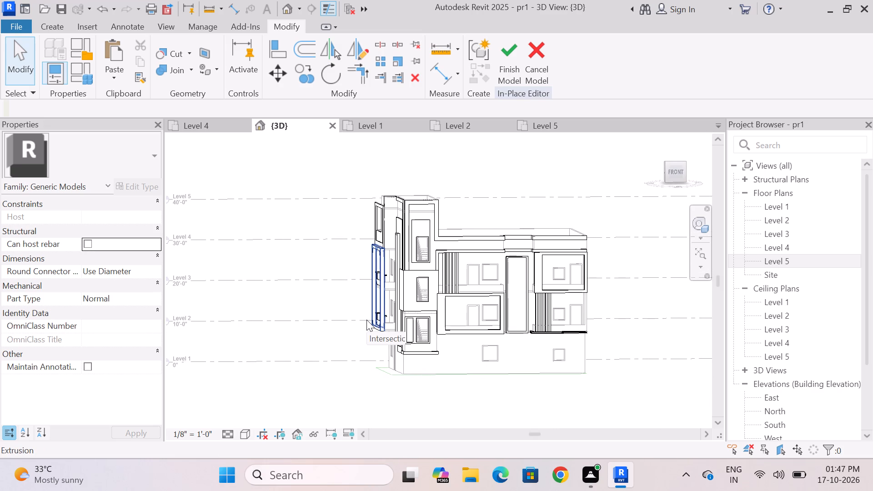
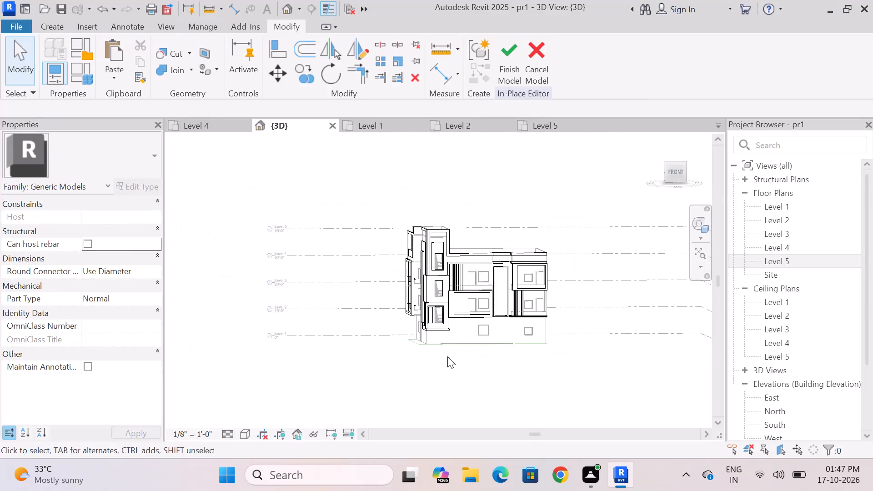
Finish the in-place model and dismiss the save reminder without saving the project.
middle_click(447, 357)
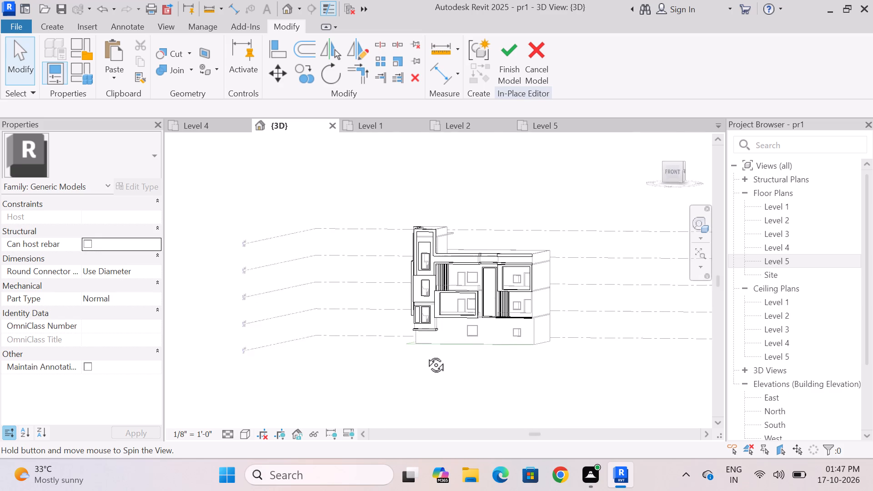
scroll(453, 346, "up", 4)
middle_click_drag(477, 374, 458, 368, "shift")
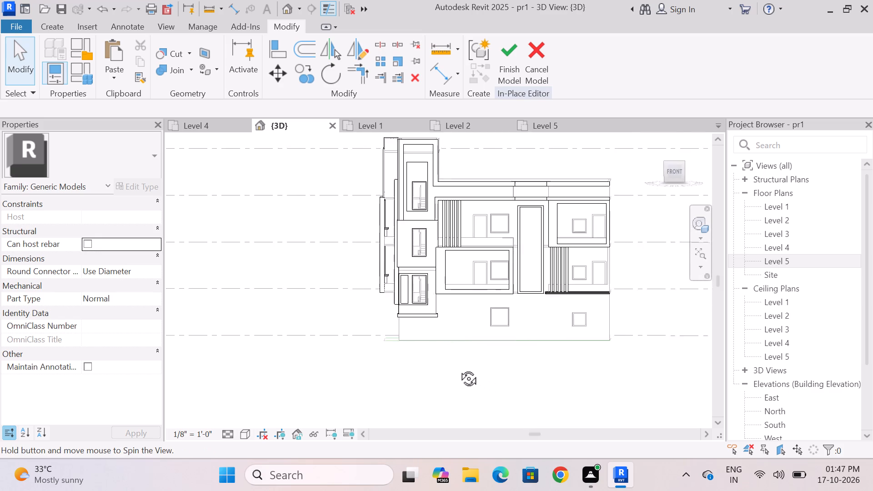
middle_click_drag(458, 368, 456, 366, "shift")
scroll(486, 321, "up", 3)
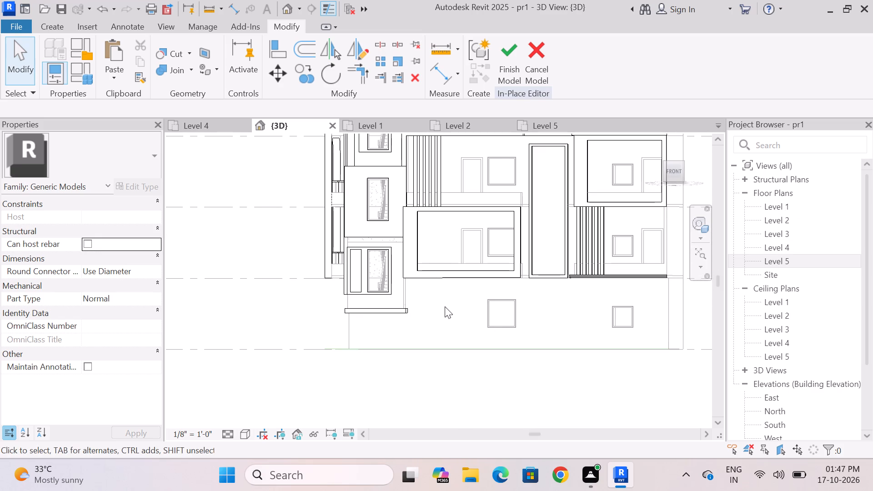
scroll(451, 305, "down", 2)
scroll(480, 312, "up", 2)
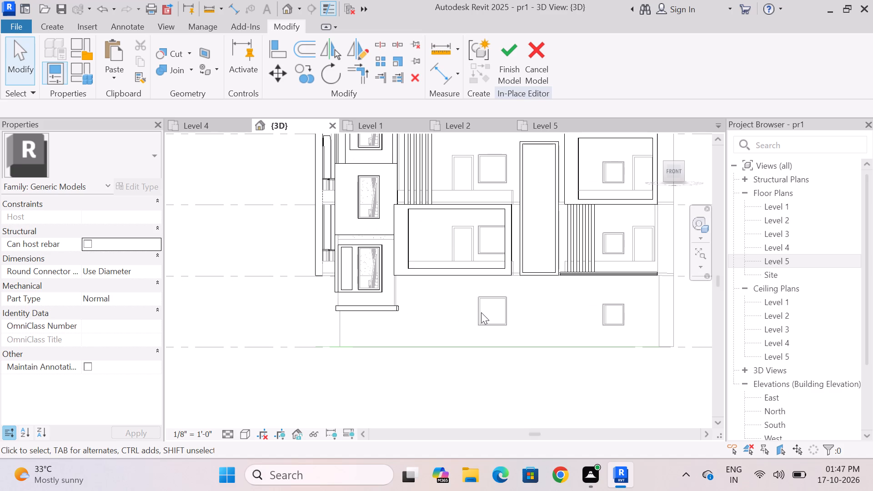
left_click(508, 63)
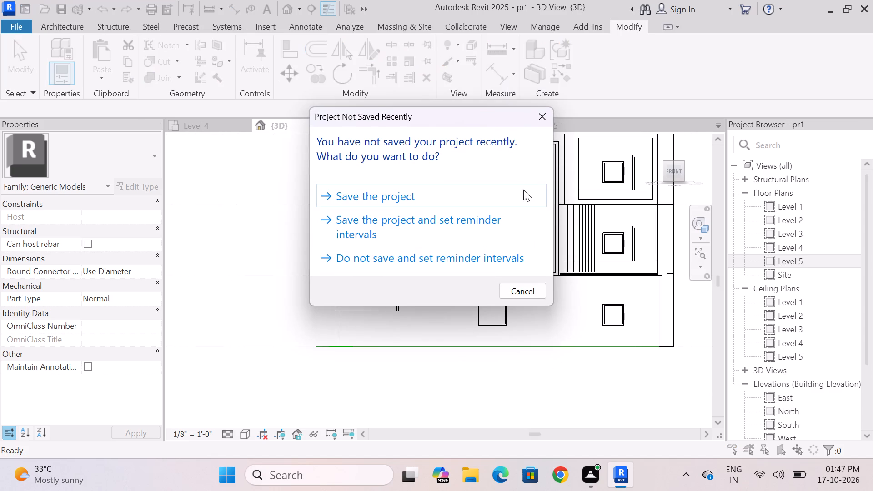
left_click(535, 122)
Examine the Level 1 floor plan along the front wall between the staircase and the adjoining room.
double_click(791, 209)
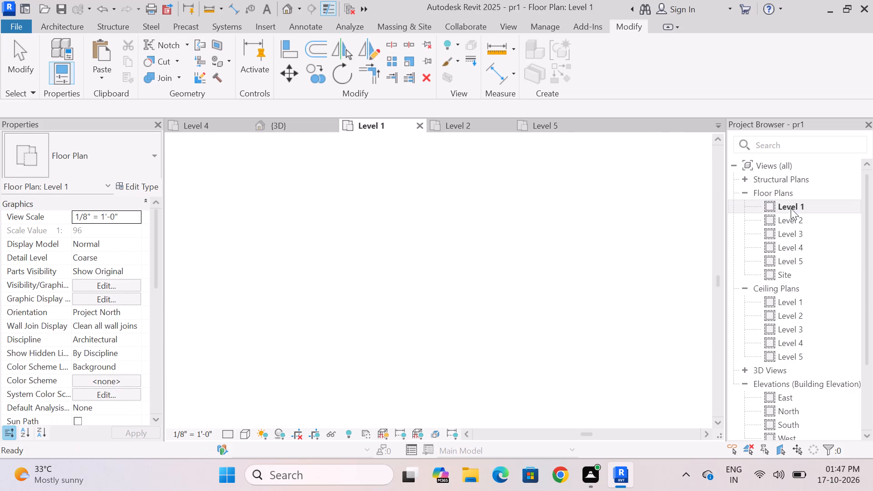
scroll(381, 327, "up", 4)
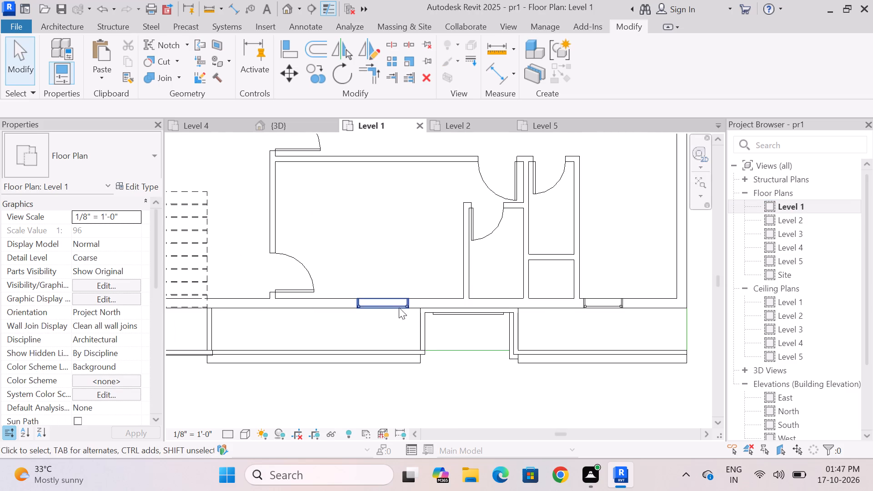
scroll(412, 306, "down", 3)
scroll(304, 362, "up", 2)
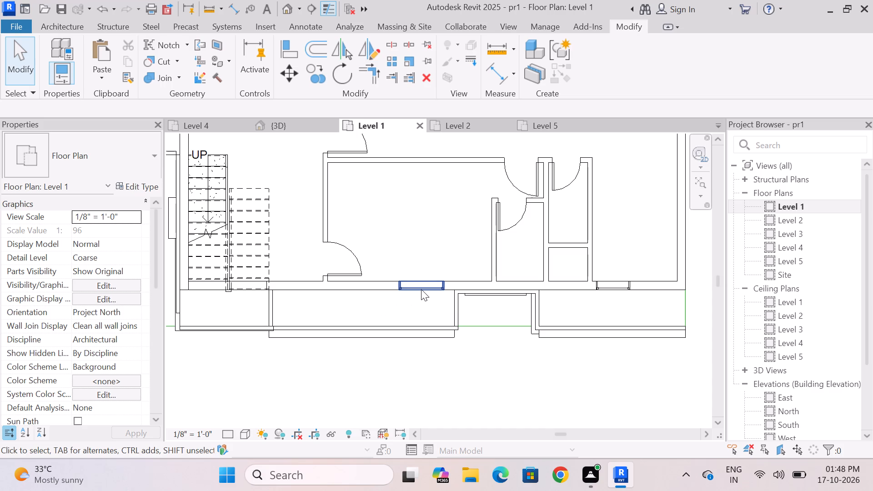
scroll(416, 310, "down", 1)
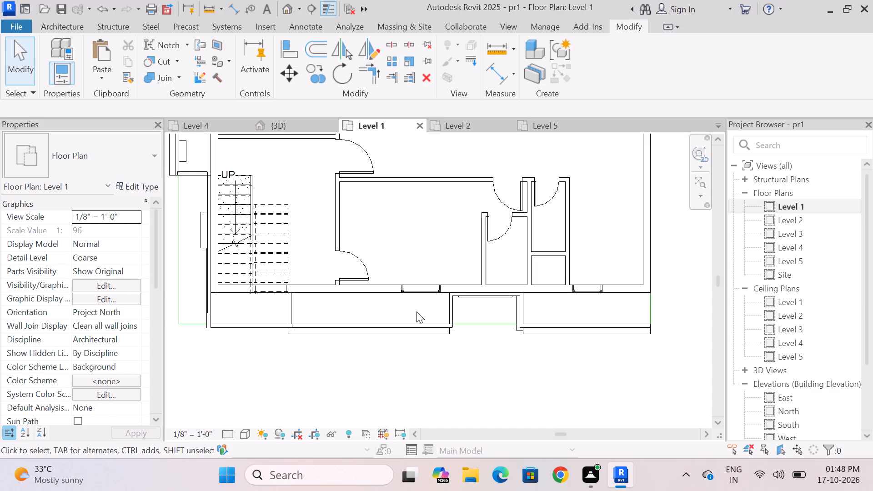
scroll(416, 311, "up", 1)
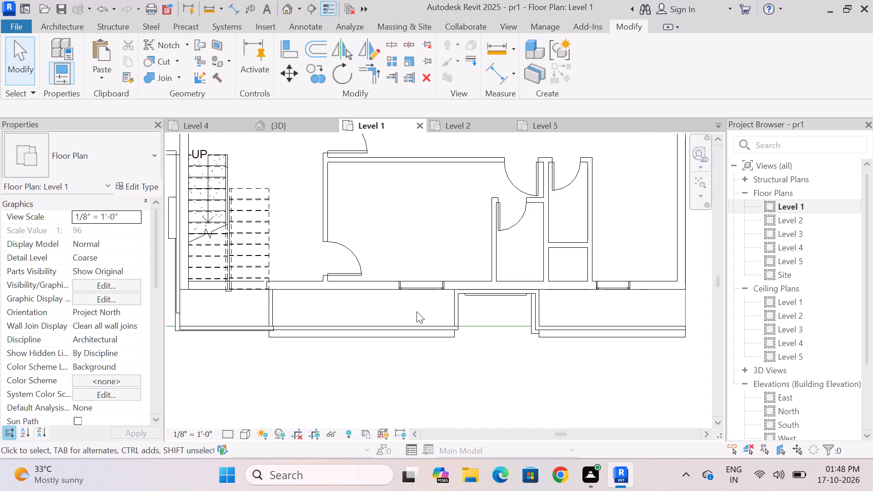
scroll(416, 311, "down", 1)
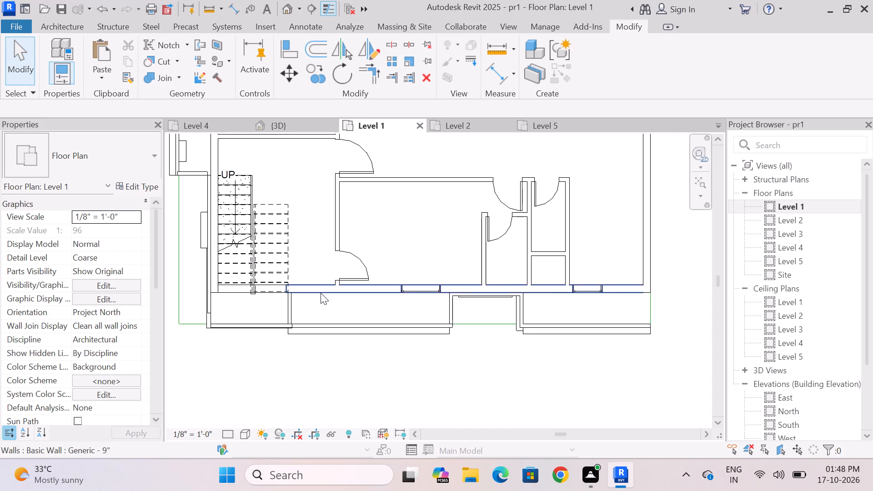
scroll(314, 292, "up", 4)
scroll(447, 330, "down", 2)
scroll(319, 294, "up", 2)
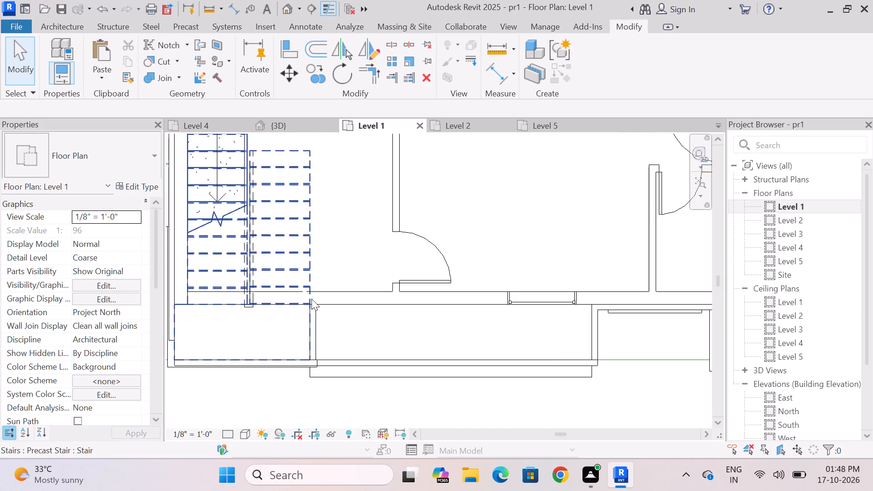
scroll(420, 306, "down", 6)
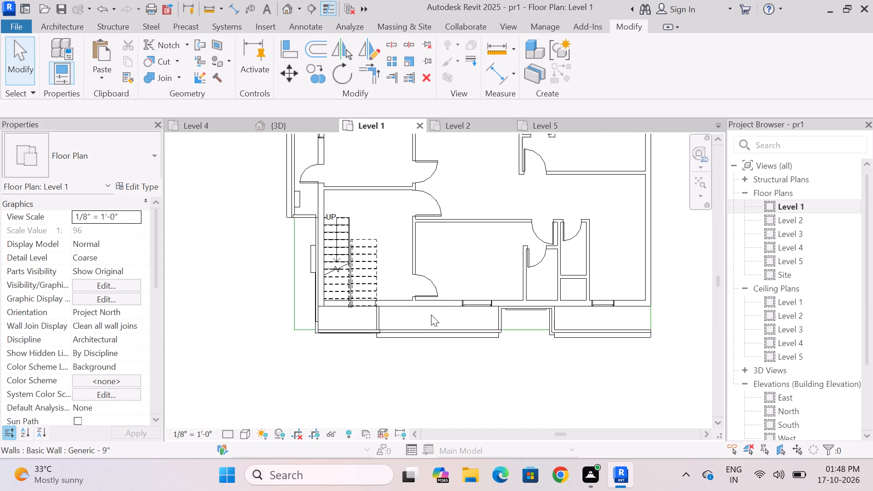
scroll(472, 311, "down", 2)
scroll(415, 308, "up", 7)
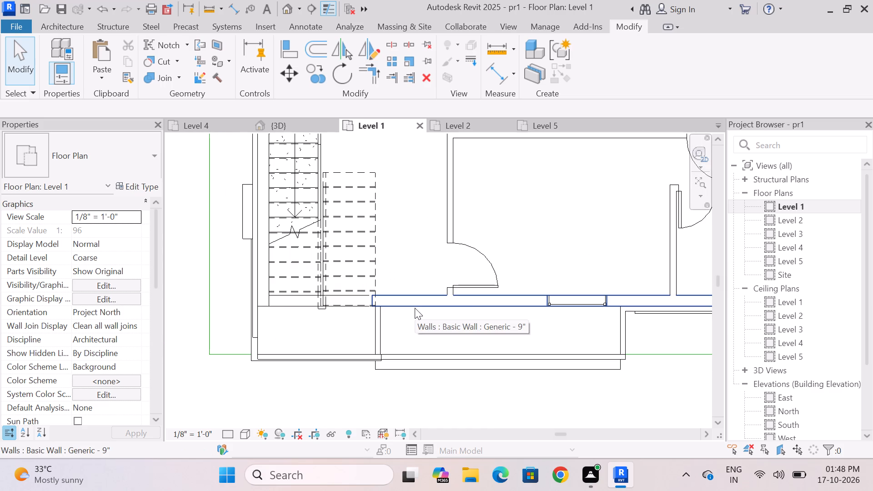
scroll(425, 310, "down", 4)
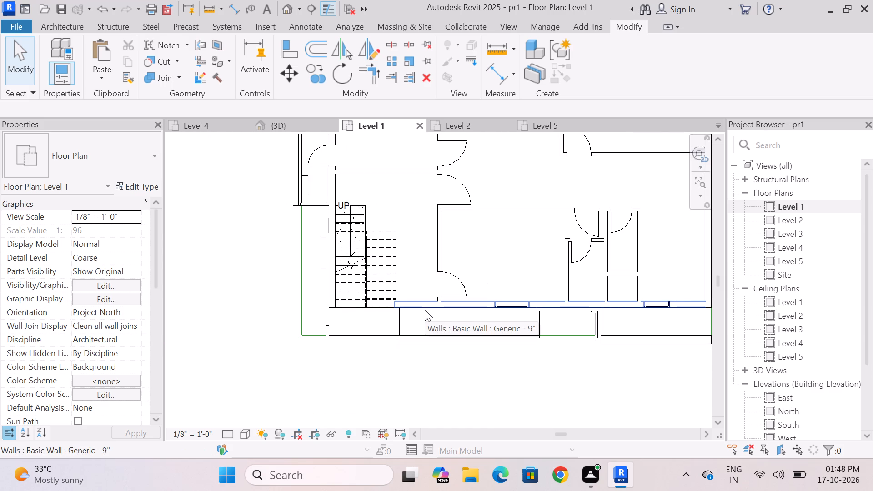
scroll(425, 310, "up", 4)
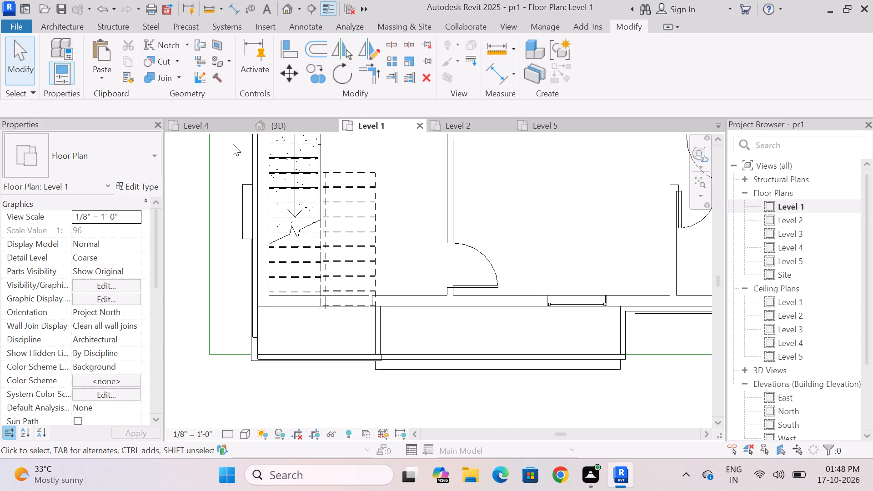
scroll(229, 189, "down", 5)
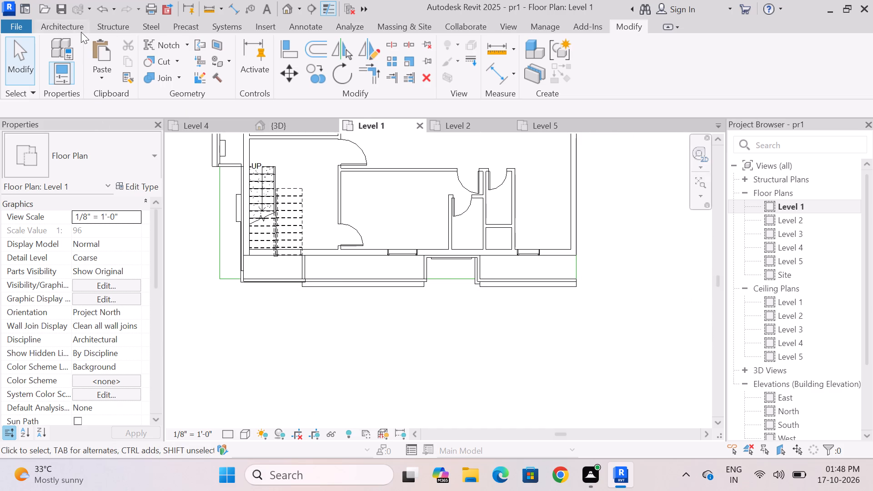
Place a Single-Flush 36" x 84" 3,6" door in the front wall beside the stairs, hinged on the stair side, about 1'-1" from the adjacent partition.
left_click(50, 25)
left_click(86, 54)
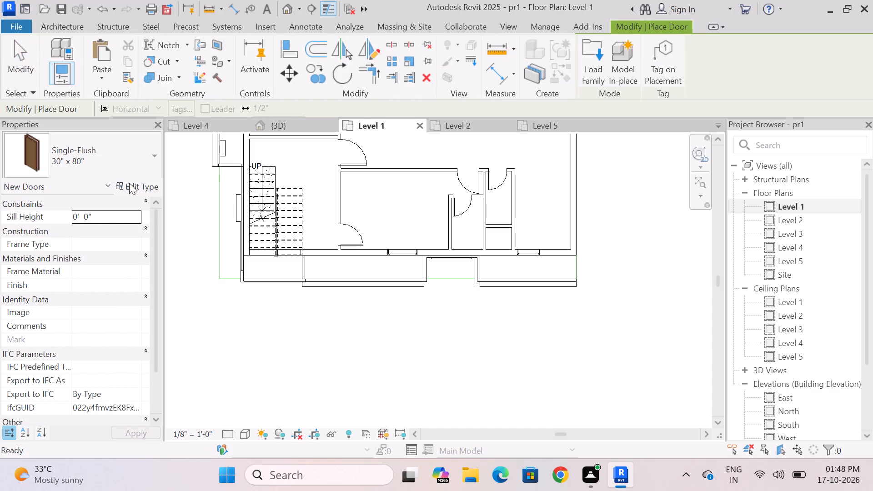
scroll(316, 247, "up", 6)
left_click(151, 158)
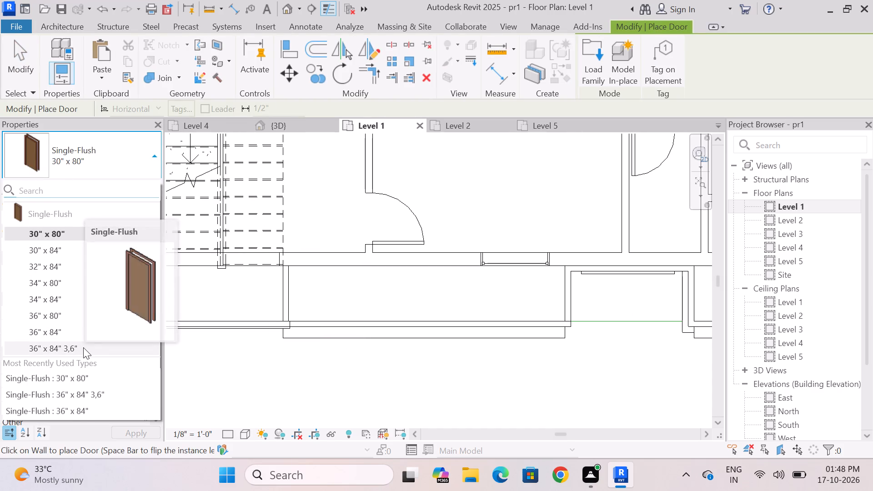
left_click(83, 347)
scroll(293, 244, "up", 4)
scroll(314, 281, "down", 4)
scroll(324, 293, "up", 3)
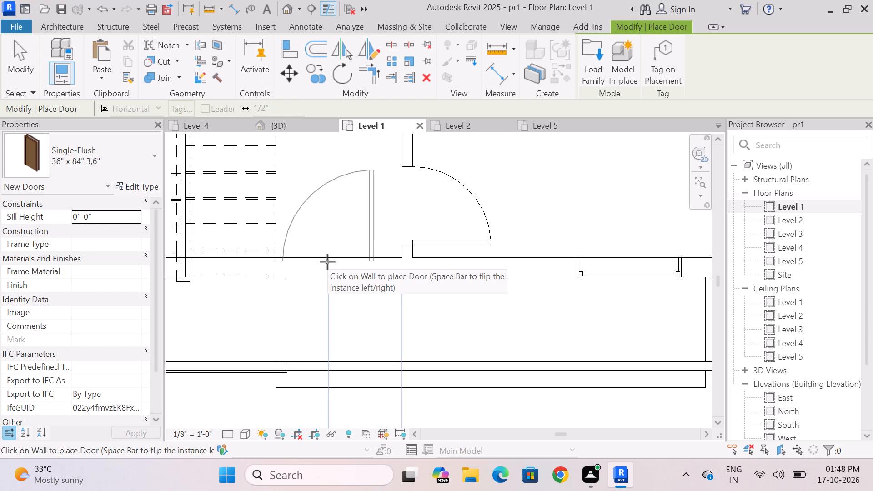
key("space")
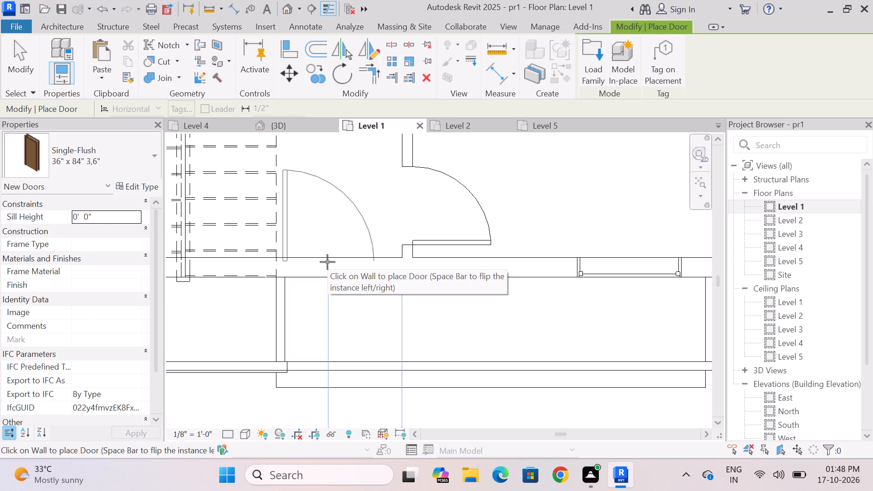
left_click(327, 262)
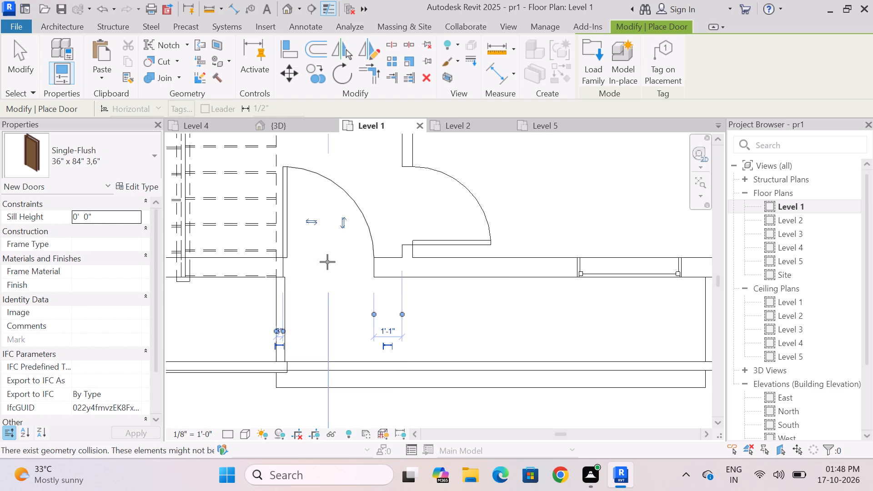
key("Escape")
scroll(320, 251, "down", 10)
key("Escape")
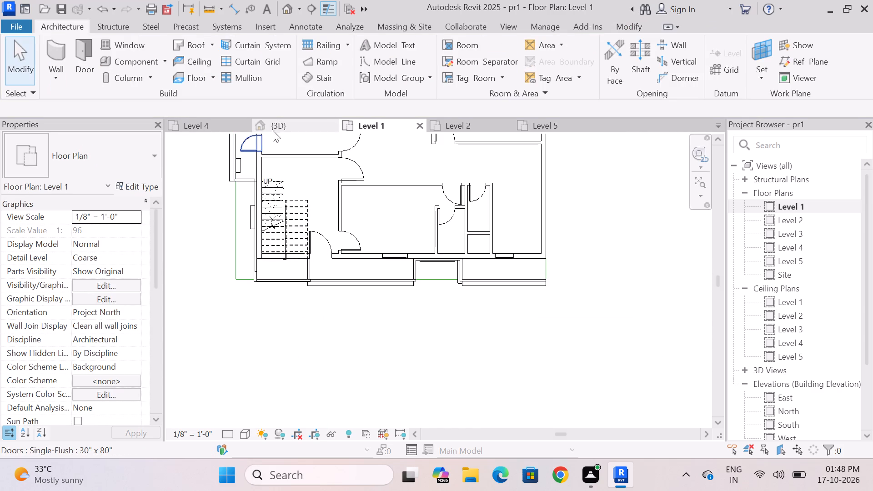
Examine the new ground-floor door in the 3D view from the front and left sides of the building.
left_click(278, 127)
scroll(411, 363, "up", 1)
key("Escape")
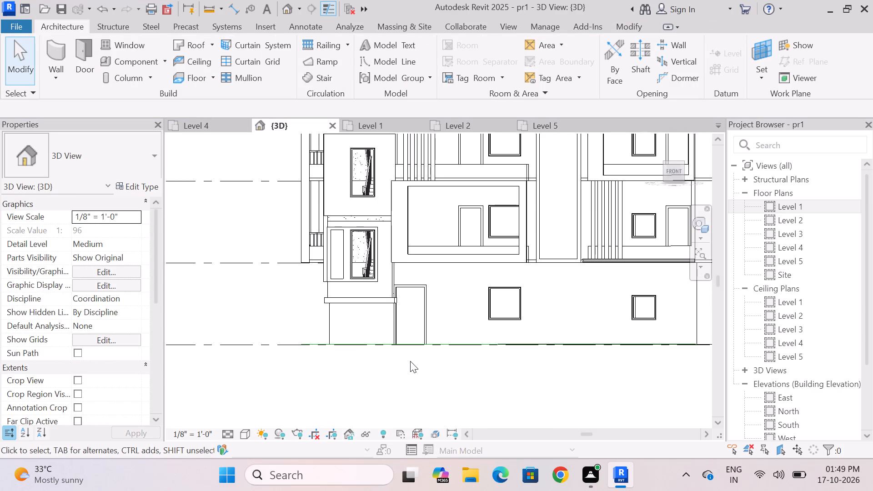
middle_click_drag(395, 374, 399, 371, "shift")
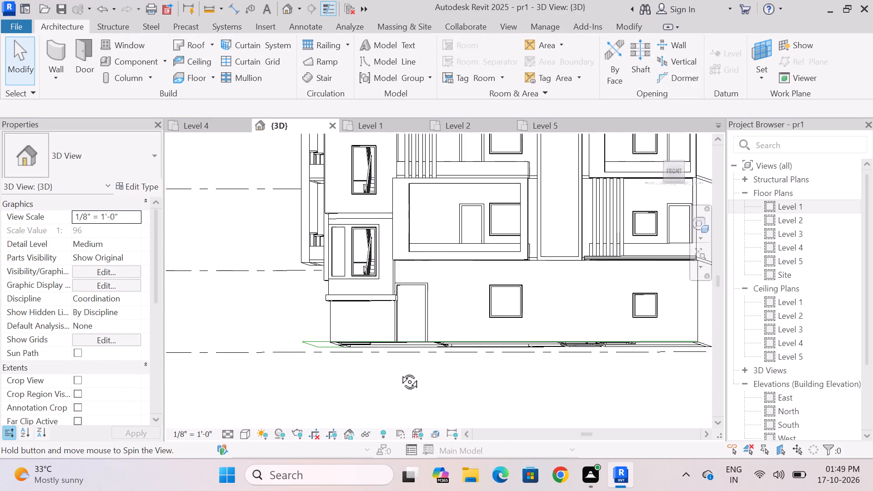
middle_click_drag(399, 371, 404, 374, "shift")
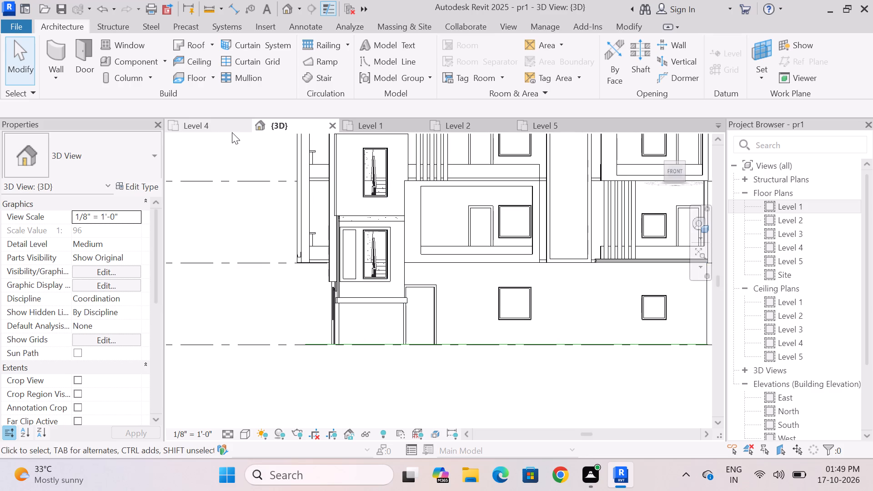
middle_click_drag(343, 374, 460, 390, "shift")
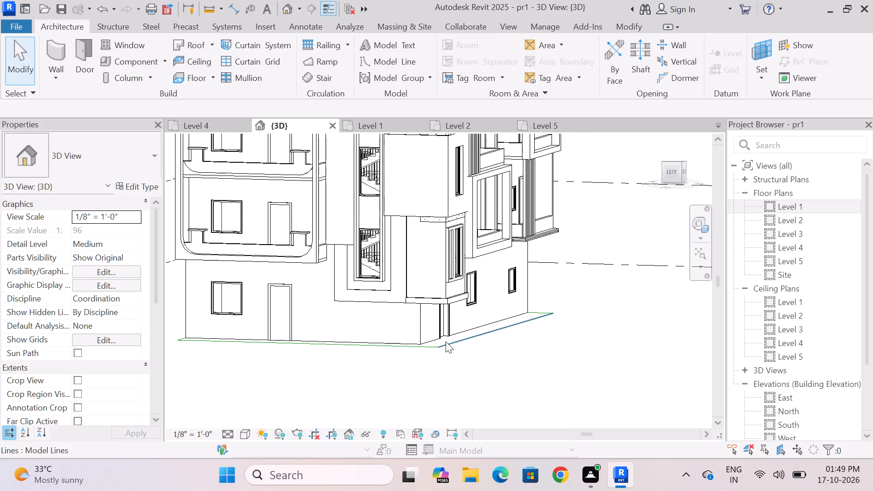
scroll(445, 343, "down", 3)
middle_click_drag(439, 366, 336, 360, "shift")
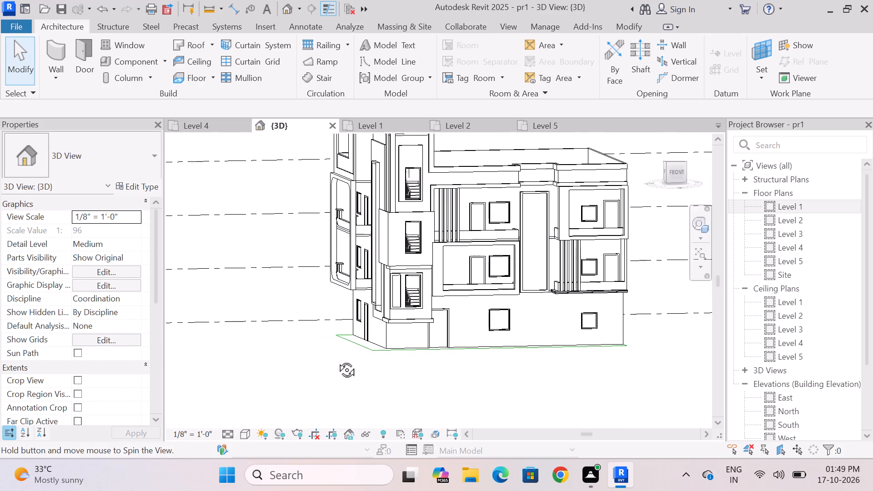
middle_click_drag(336, 360, 341, 356, "shift")
scroll(339, 337, "down", 2)
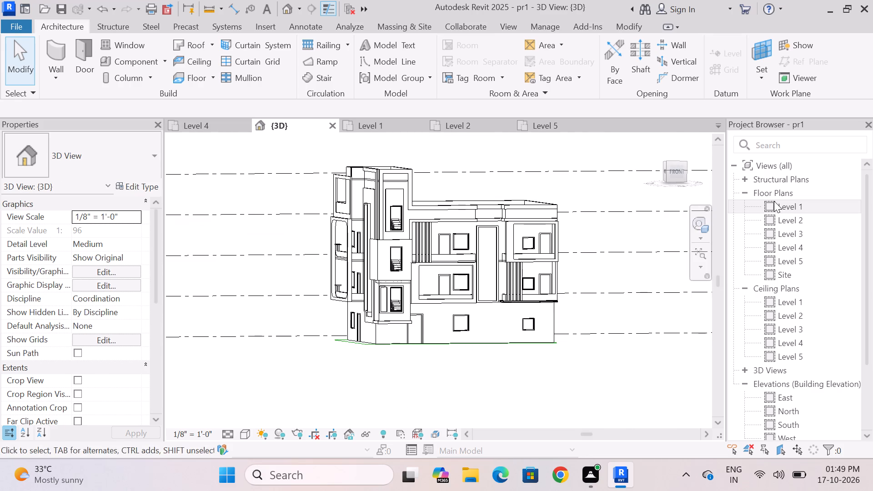
On the Level 1 plan, nudge the new front door away from the stairs, leaving 11" to the adjacent partition.
double_click(774, 201)
scroll(307, 263, "up", 6)
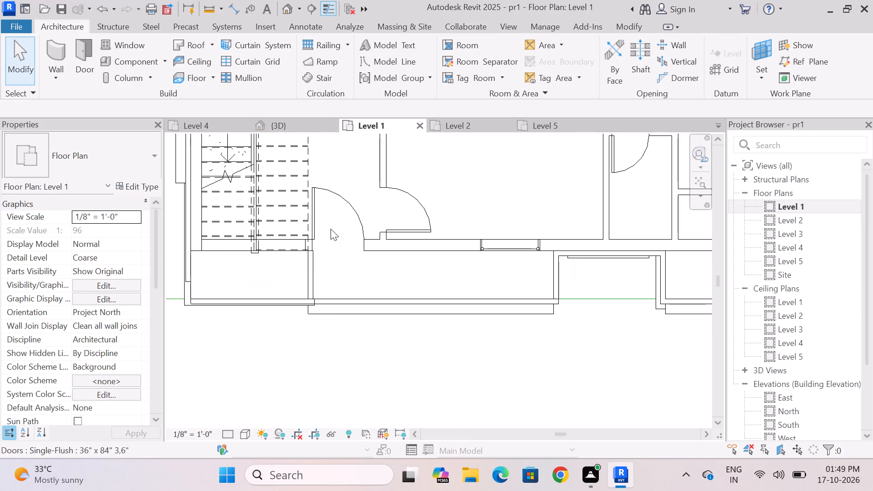
scroll(329, 220, "up", 4)
left_click(307, 217)
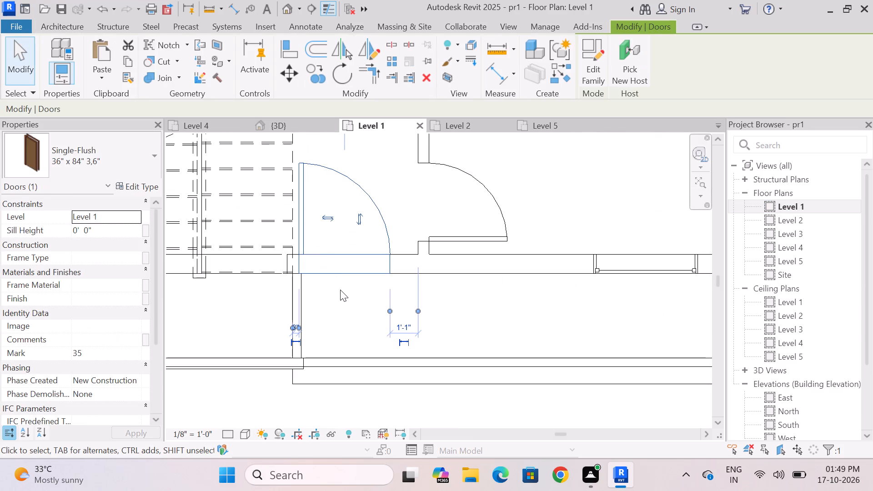
key("Right")
key("Right")
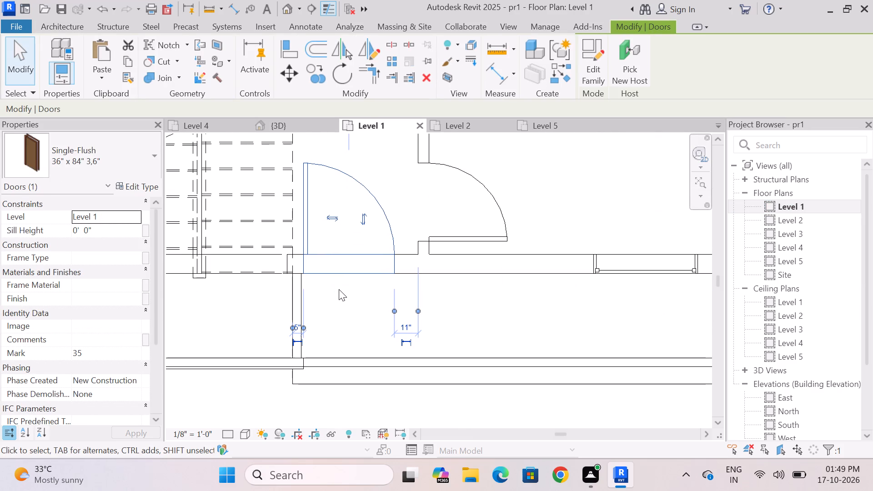
key("Escape")
scroll(372, 277, "down", 11)
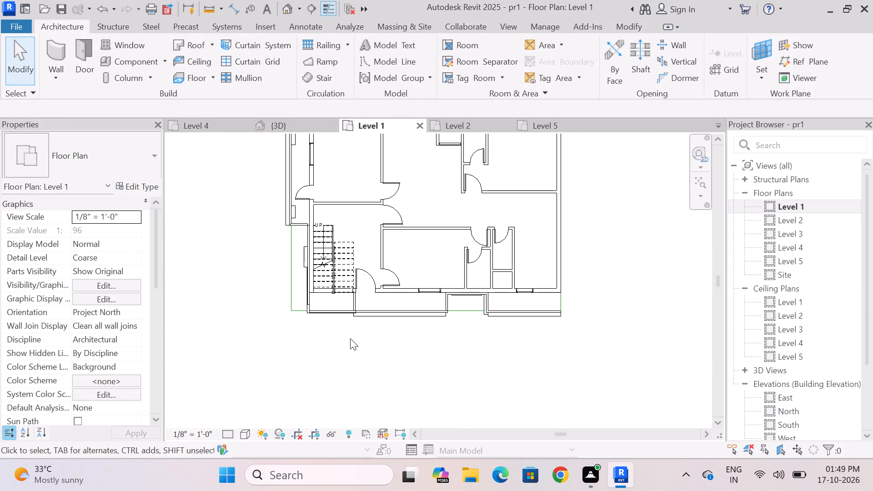
Place a Single-Flush 36" x 84" door in the Level 1 side wall just before the stairs' first riser, swinging into the stair hall and hinged away from the stairs.
scroll(309, 234, "up", 6)
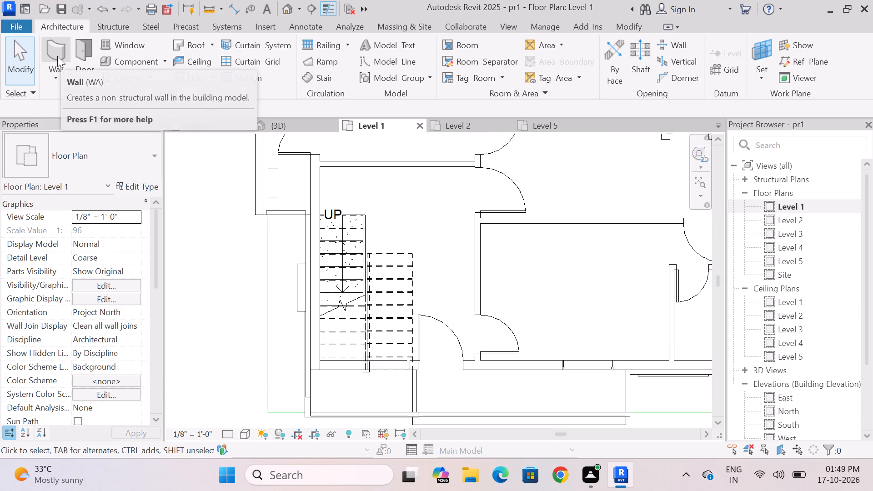
left_click(89, 57)
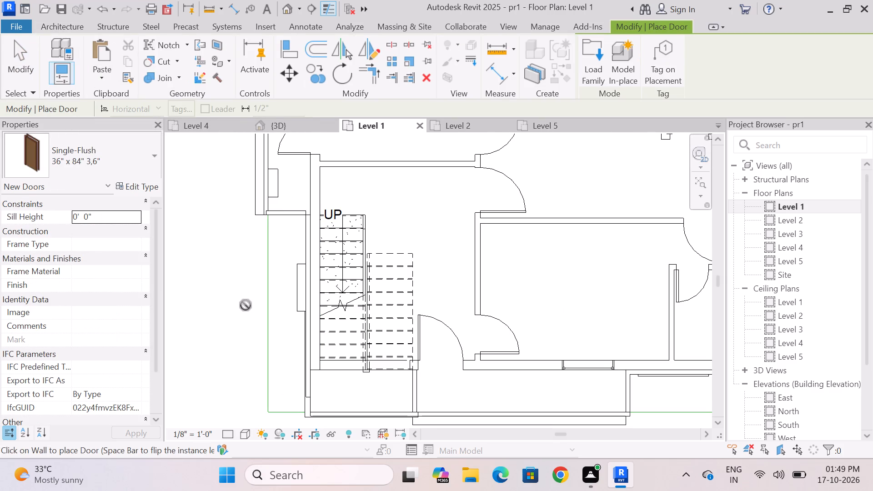
scroll(311, 191, "up", 5)
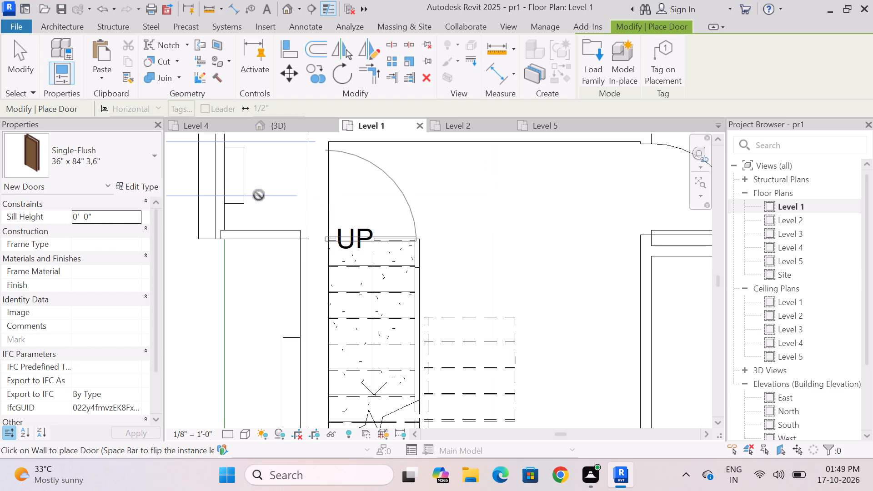
left_click(148, 157)
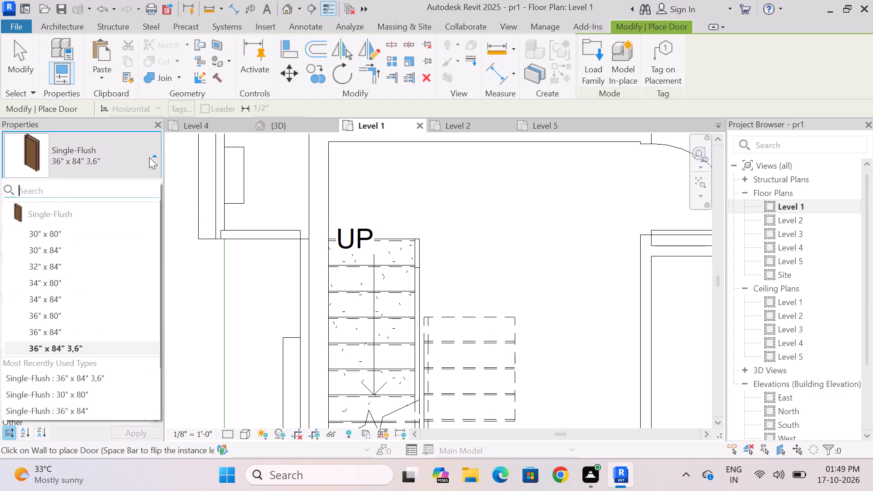
left_click(73, 333)
scroll(273, 257, "down", 3)
scroll(295, 196, "up", 2)
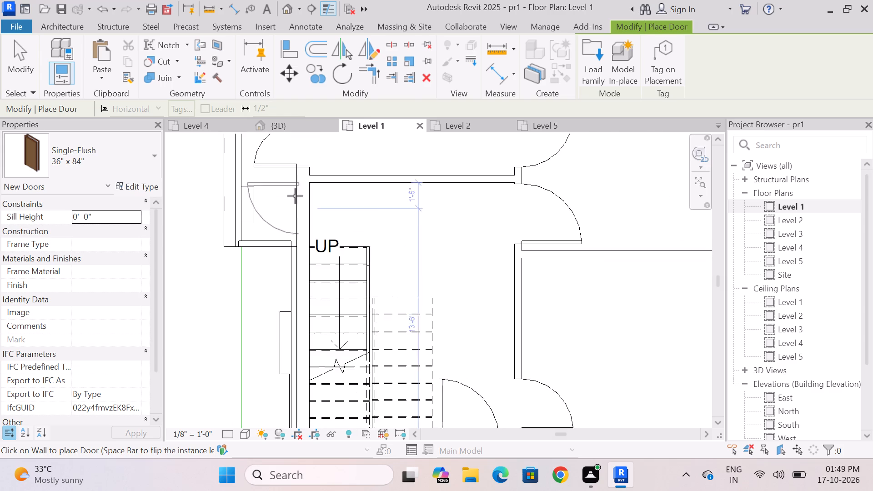
scroll(295, 196, "up", 5)
key("space")
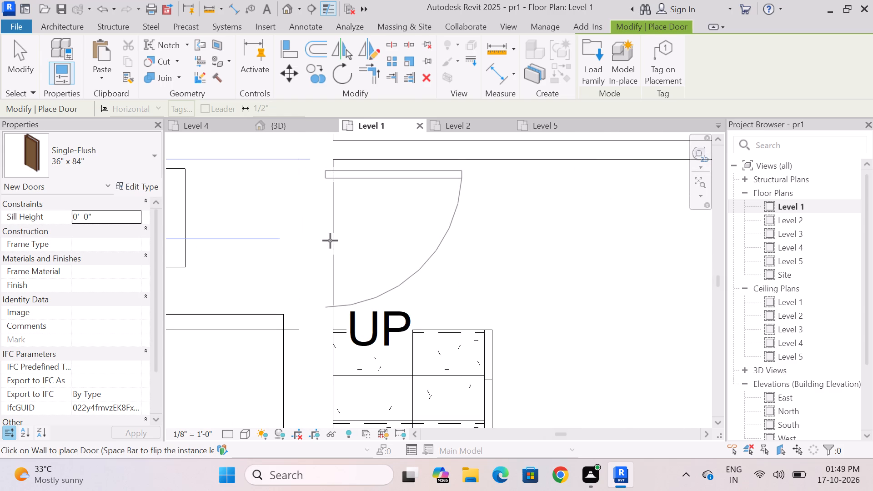
left_click(330, 243)
key("Escape")
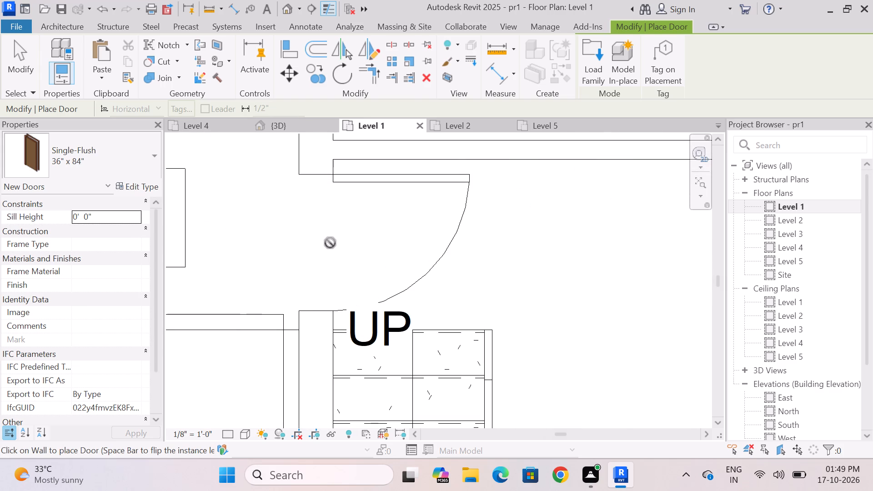
scroll(303, 233, "down", 11)
key("Escape")
Examine the new side door and the front door in the 3D view from the front, left and rear-left of the building.
left_click(281, 125)
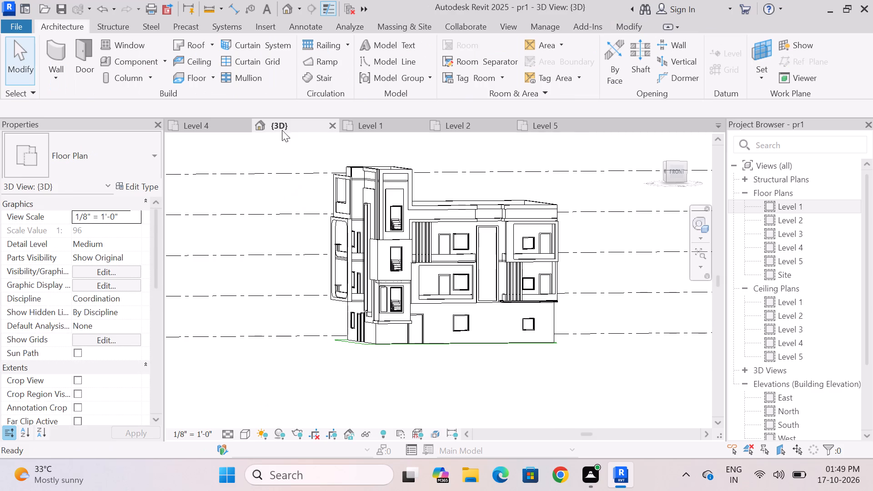
middle_click_drag(336, 361, 462, 381, "shift")
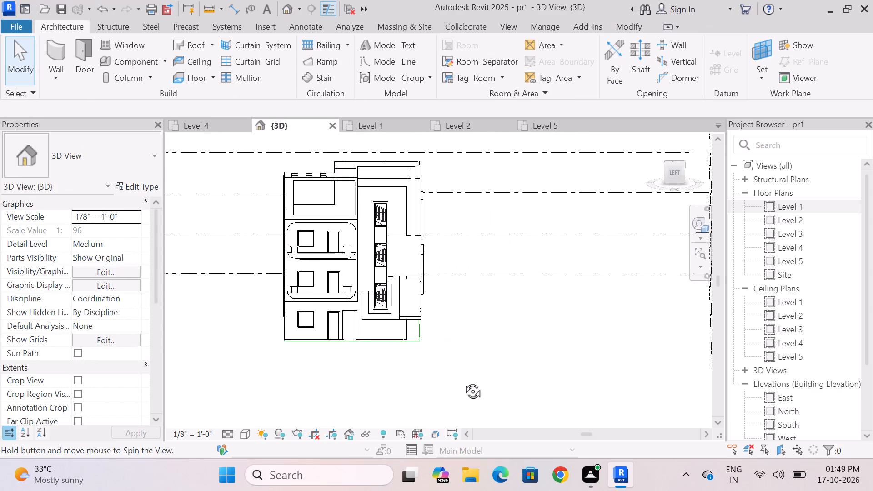
middle_click_drag(462, 381, 426, 372, "shift")
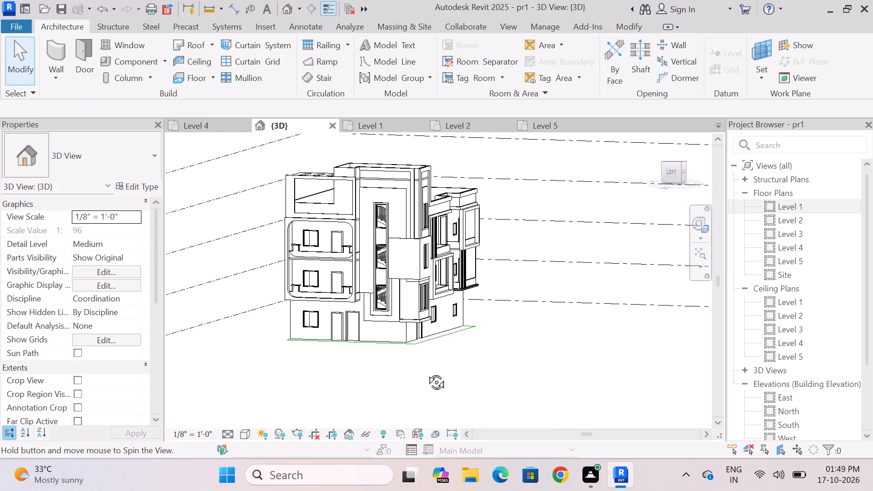
middle_click_drag(426, 372, 303, 373, "shift")
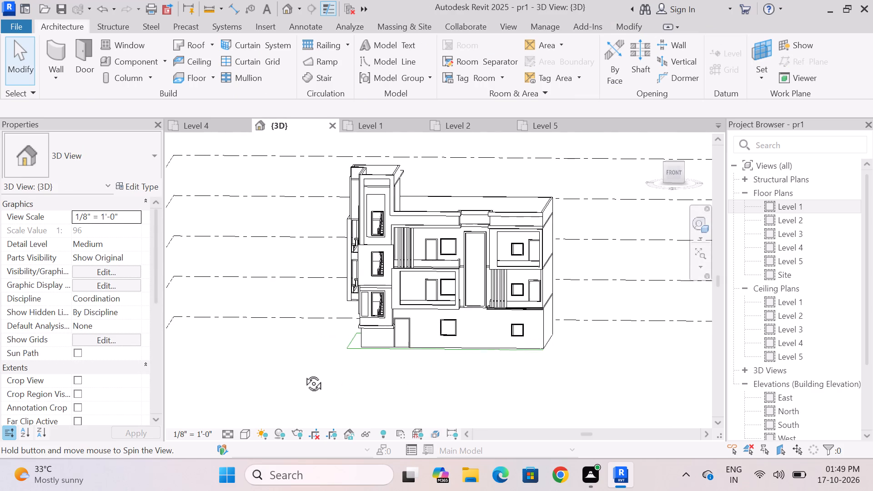
middle_click_drag(303, 373, 314, 364, "shift")
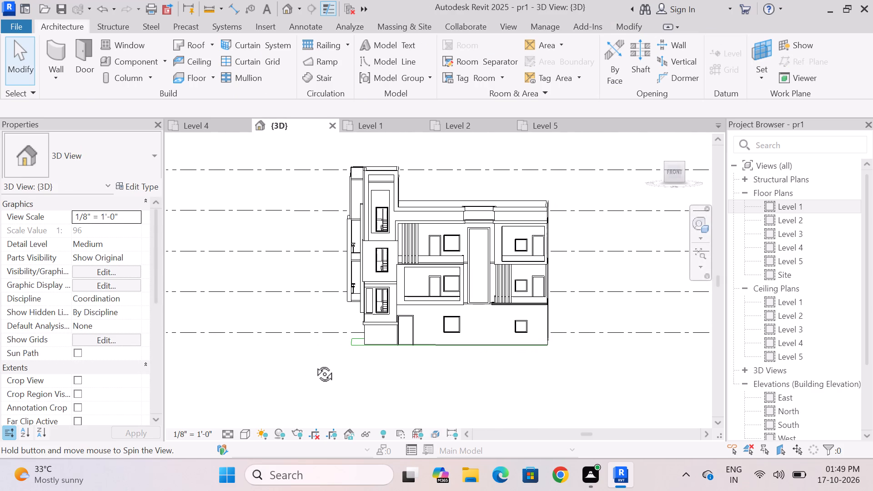
middle_click_drag(314, 364, 456, 376, "shift")
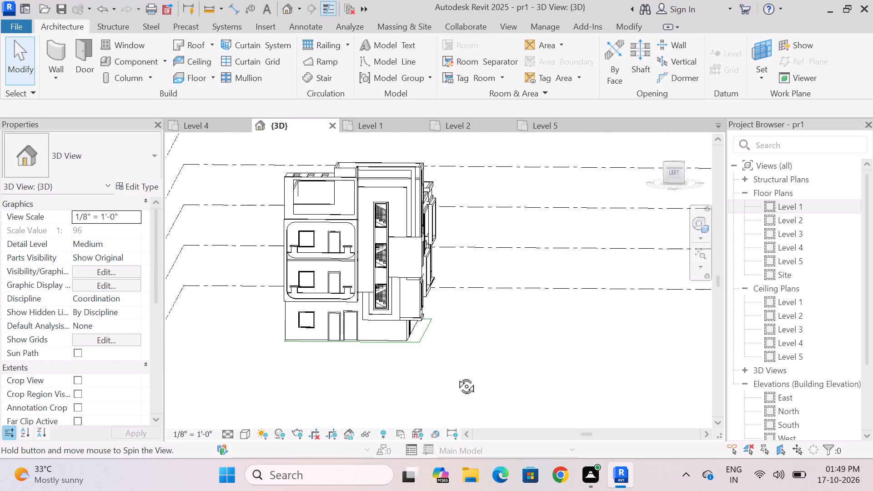
middle_click_drag(456, 376, 316, 366, "shift")
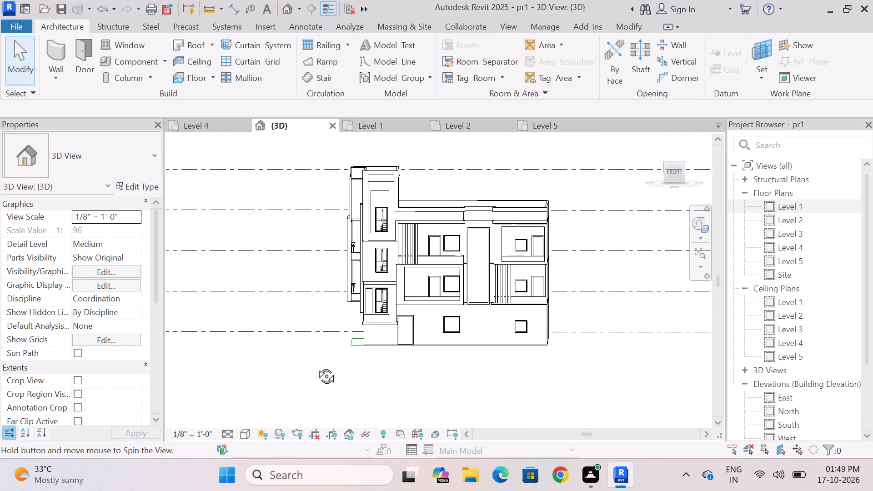
middle_click_drag(316, 366, 326, 374, "shift")
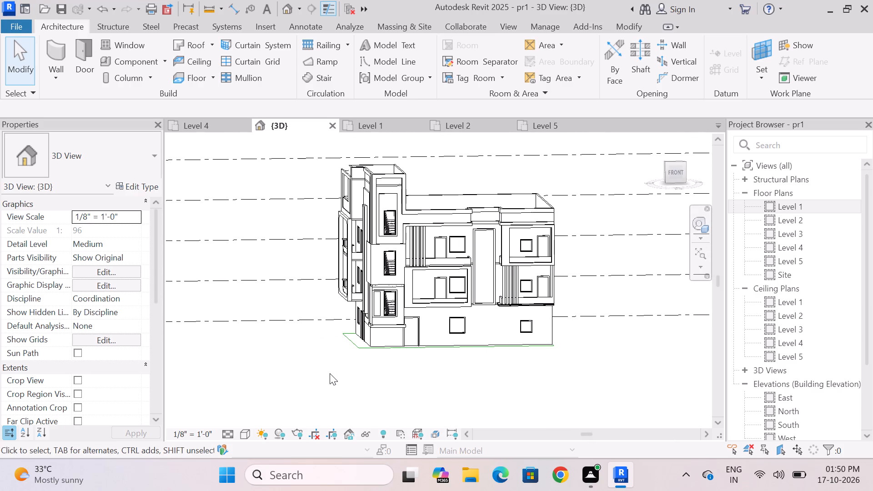
middle_click_drag(325, 370, 372, 379, "shift")
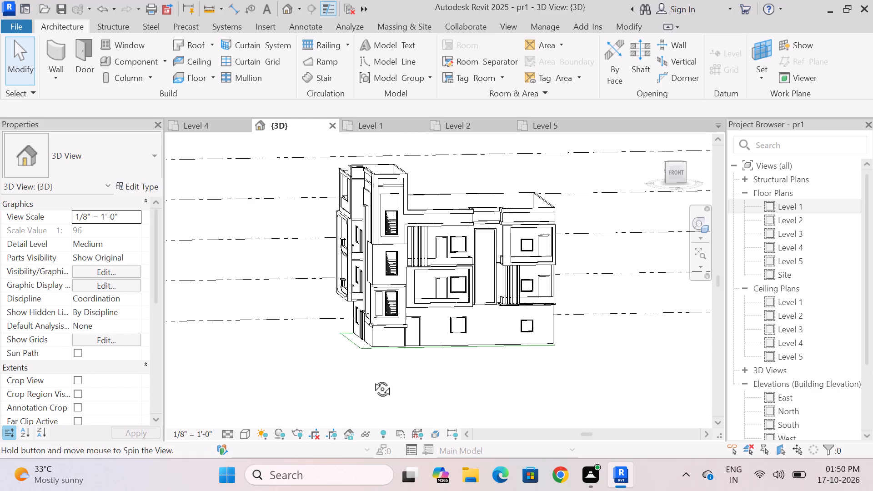
middle_click_drag(372, 379, 481, 370, "shift")
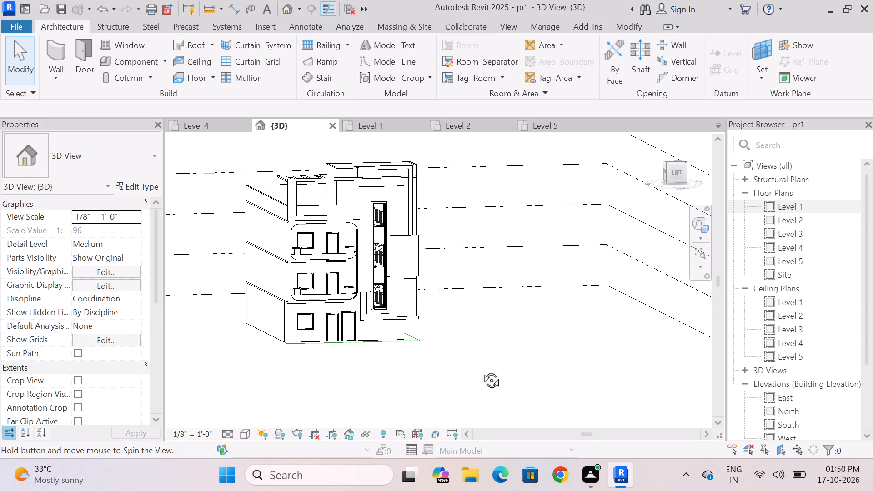
middle_click_drag(481, 370, 460, 360, "shift")
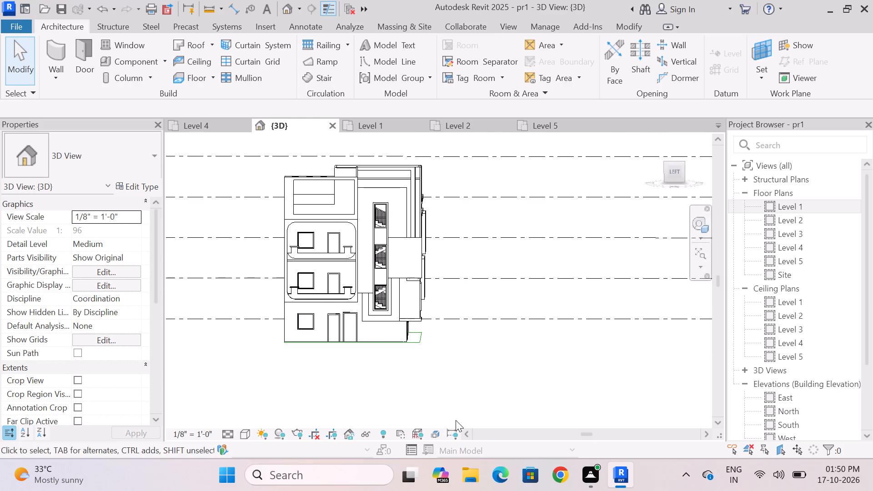
middle_click_drag(455, 419, 285, 413, "shift")
scroll(379, 386, "down", 2)
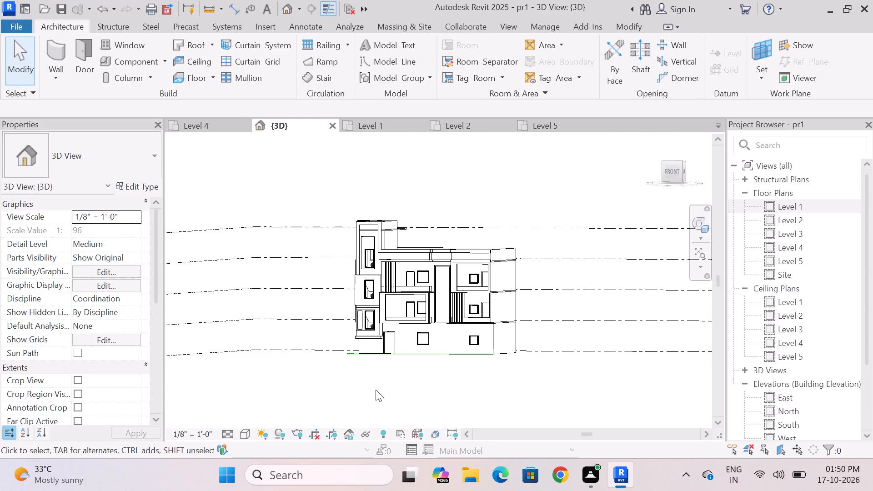
middle_click_drag(375, 390, 390, 390, "shift")
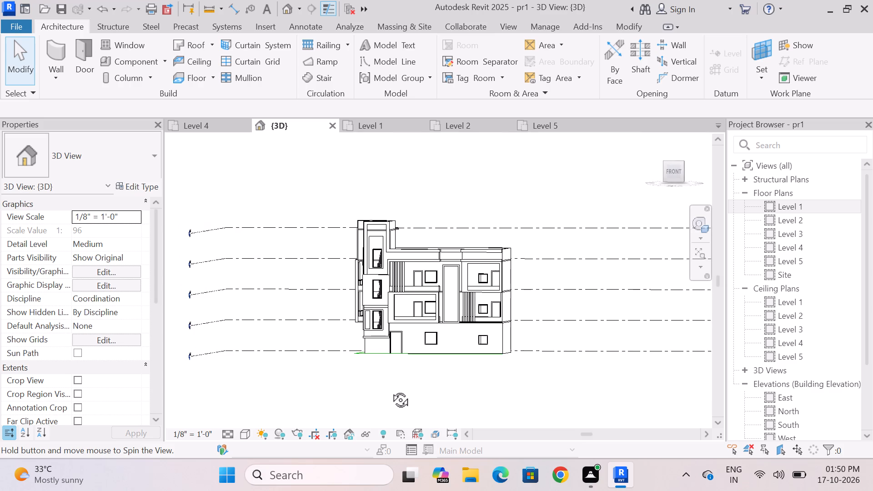
middle_click_drag(390, 390, 521, 407, "shift")
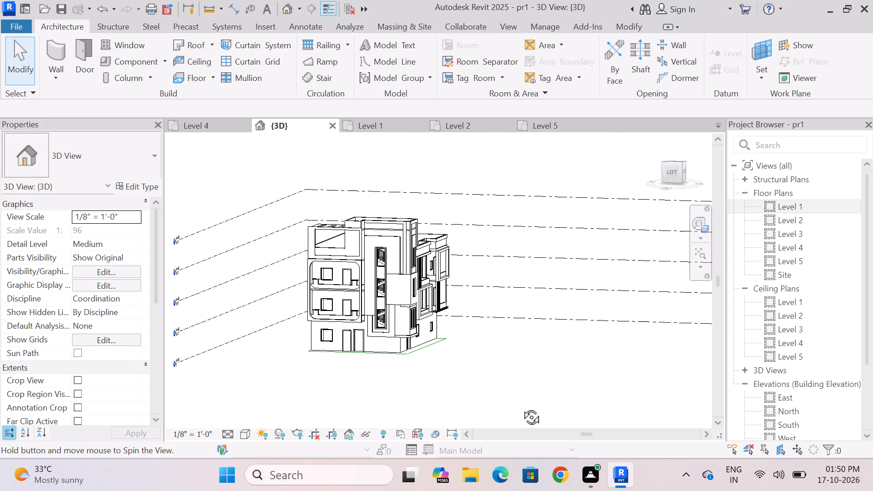
middle_click_drag(521, 407, 622, 381, "shift")
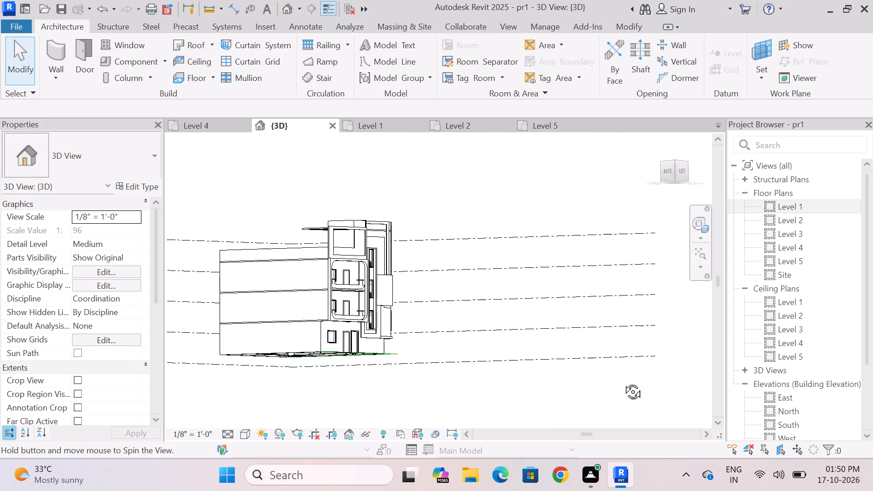
middle_click_drag(622, 381, 622, 381, "shift")
middle_click_drag(577, 391, 480, 397, "shift")
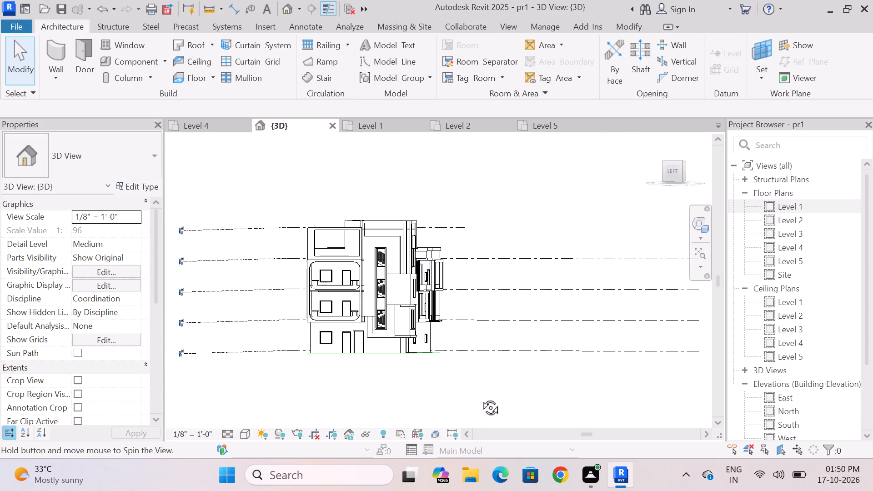
middle_click_drag(480, 397, 381, 397, "shift")
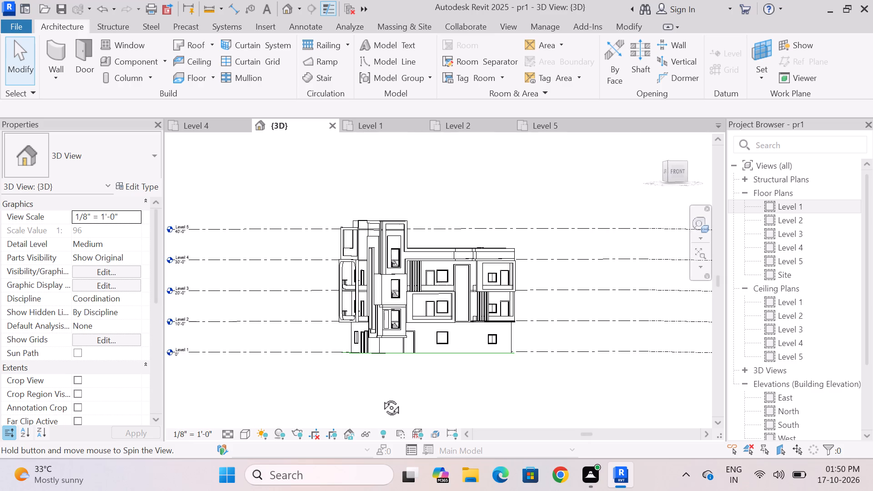
middle_click_drag(381, 397, 348, 397, "shift")
scroll(444, 381, "up", 3)
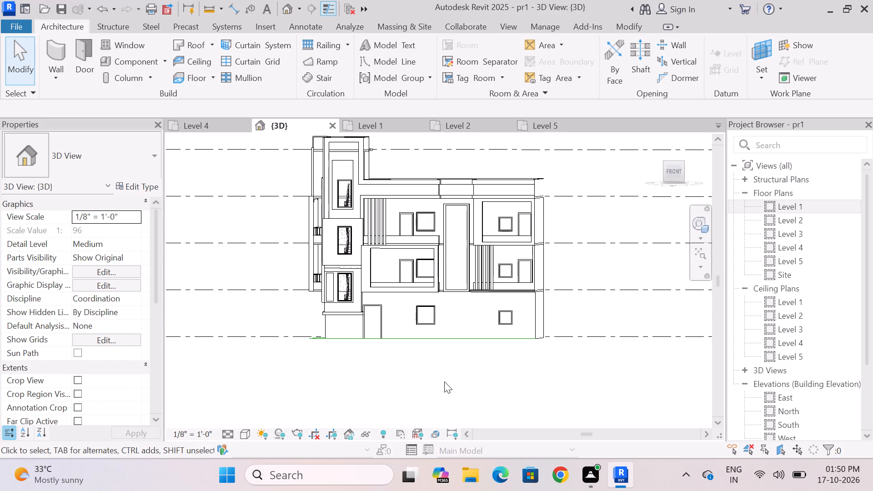
scroll(441, 395, "down", 1)
middle_click_drag(453, 398, 472, 392, "shift")
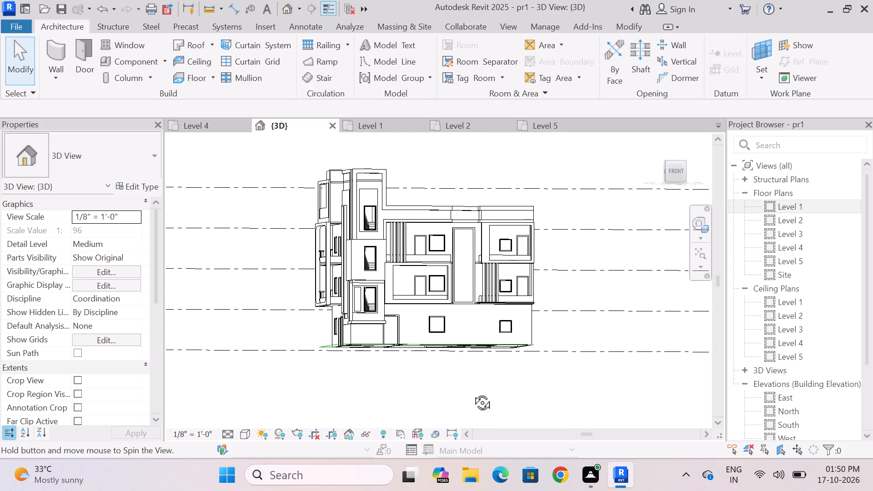
middle_click_drag(472, 392, 456, 404, "shift")
scroll(457, 399, "down", 2)
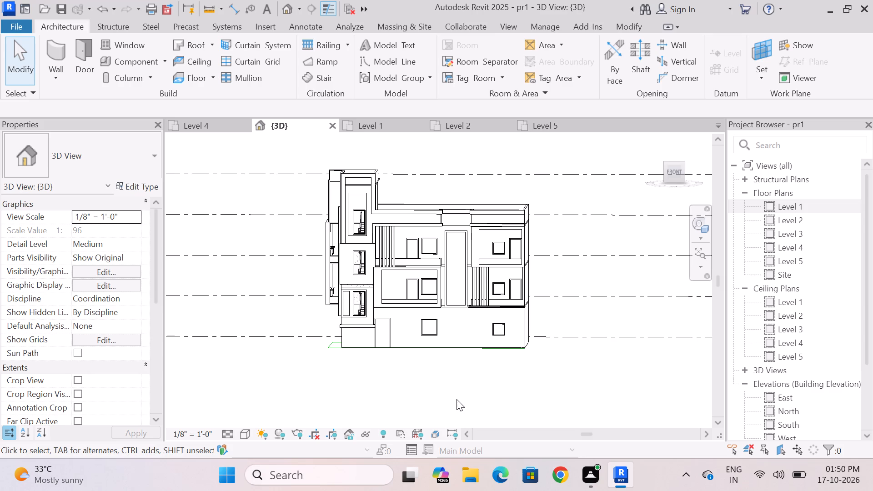
scroll(457, 399, "down", 1)
scroll(425, 379, "up", 7)
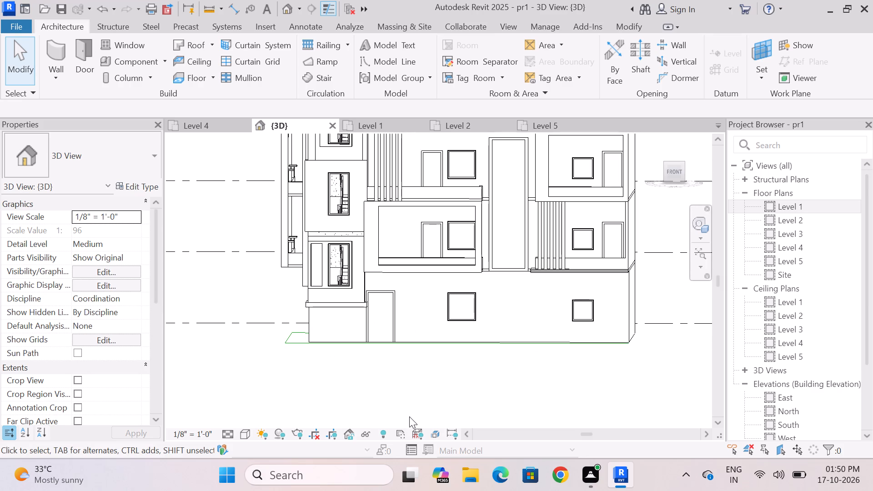
Examine the front facade straight on in the 3D view, including its trim, windows and ground-floor door.
left_click(674, 170)
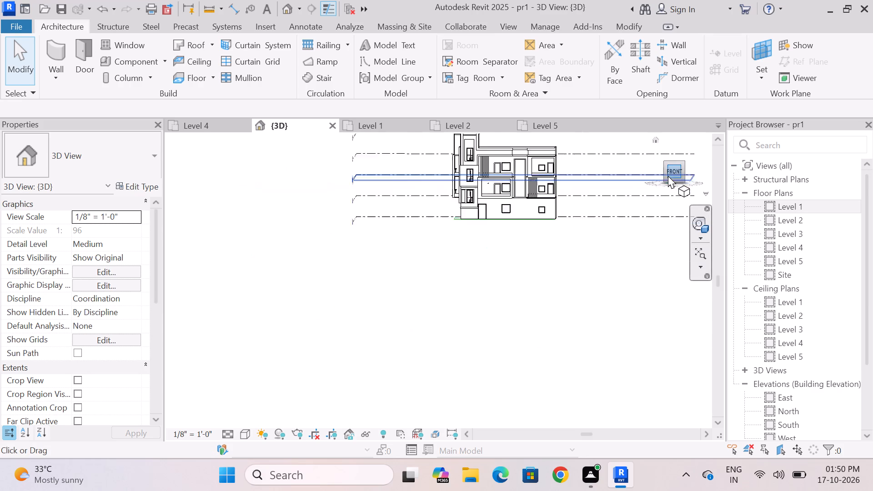
scroll(456, 281, "up", 12)
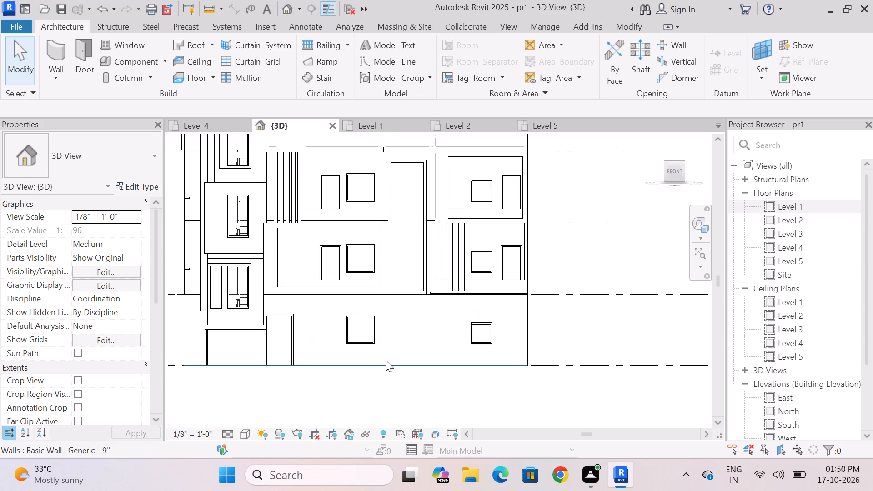
scroll(385, 360, "down", 3)
scroll(384, 362, "up", 1)
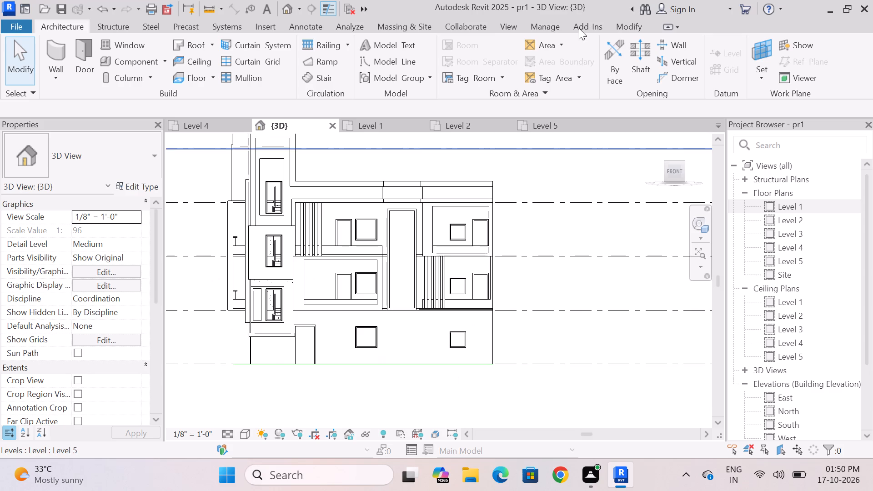
scroll(464, 279, "down", 4)
scroll(445, 277, "up", 4)
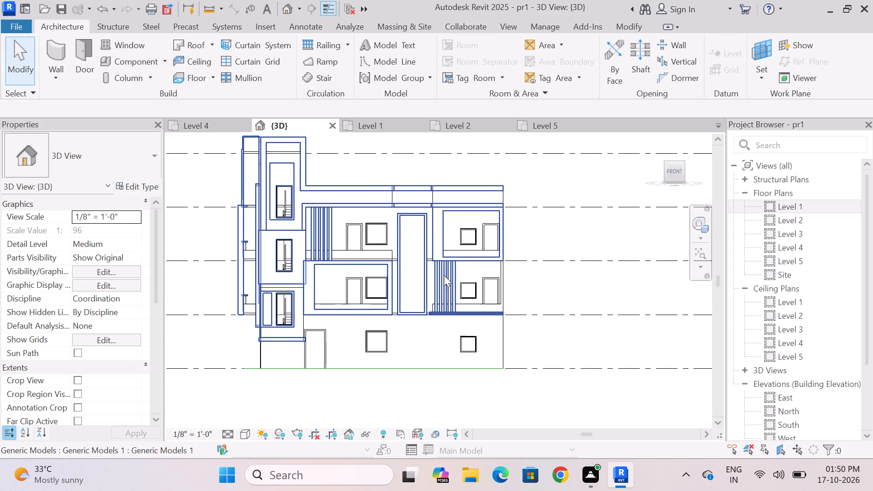
scroll(426, 237, "up", 3)
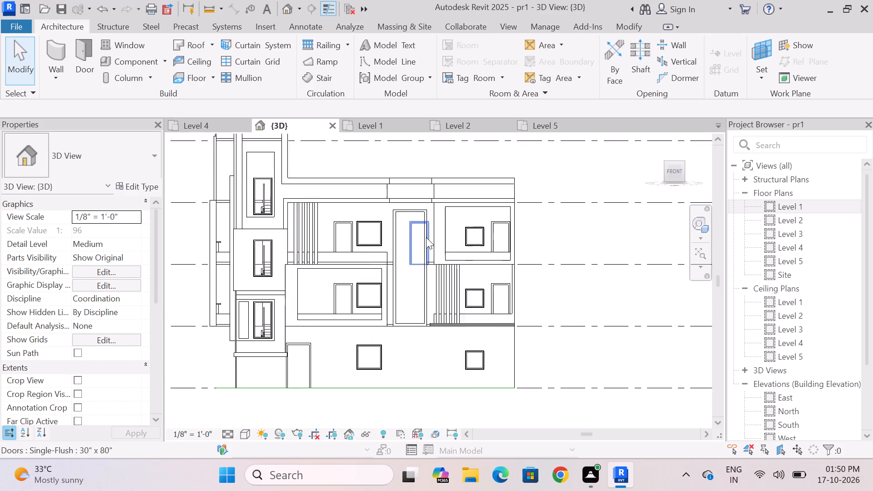
scroll(407, 245, "up", 2)
scroll(407, 245, "down", 3)
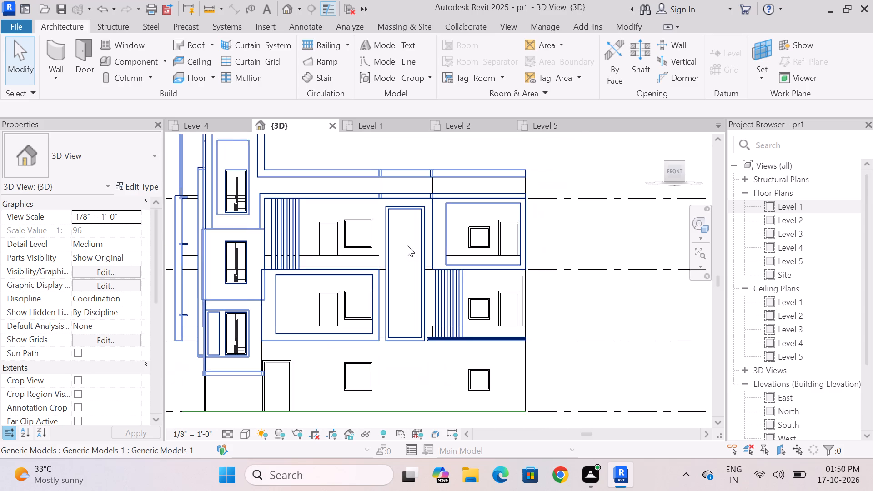
scroll(407, 245, "down", 4)
scroll(407, 245, "up", 6)
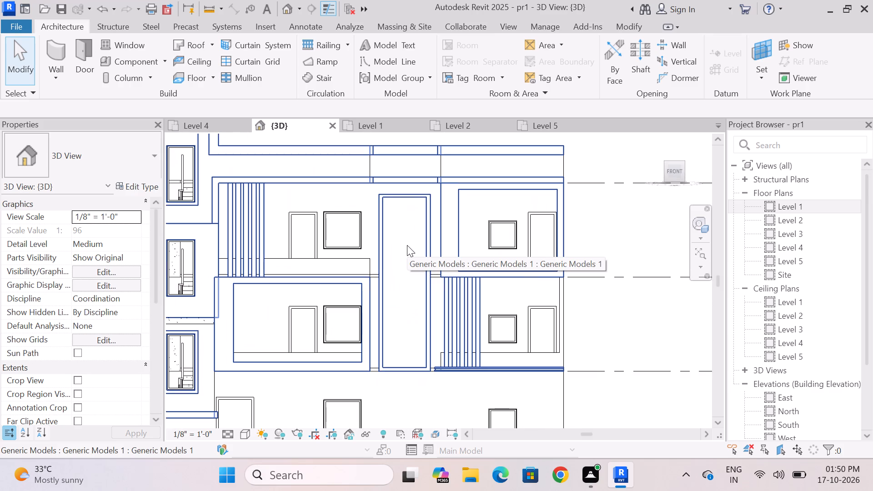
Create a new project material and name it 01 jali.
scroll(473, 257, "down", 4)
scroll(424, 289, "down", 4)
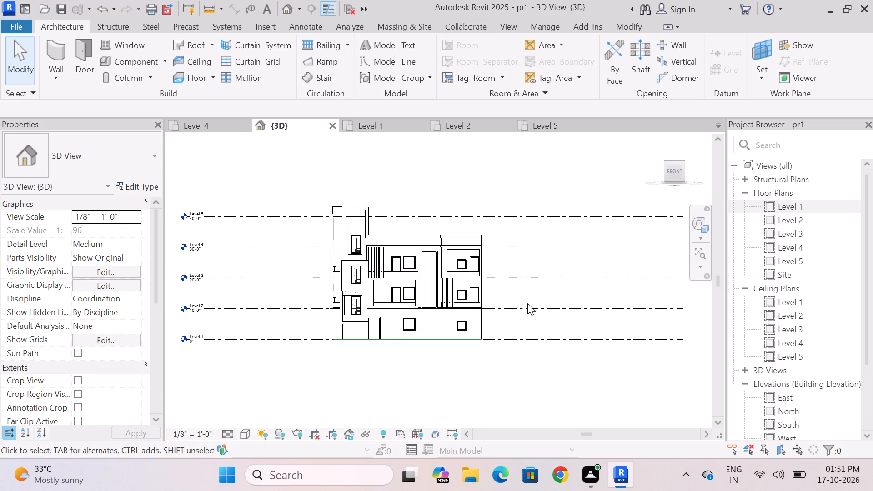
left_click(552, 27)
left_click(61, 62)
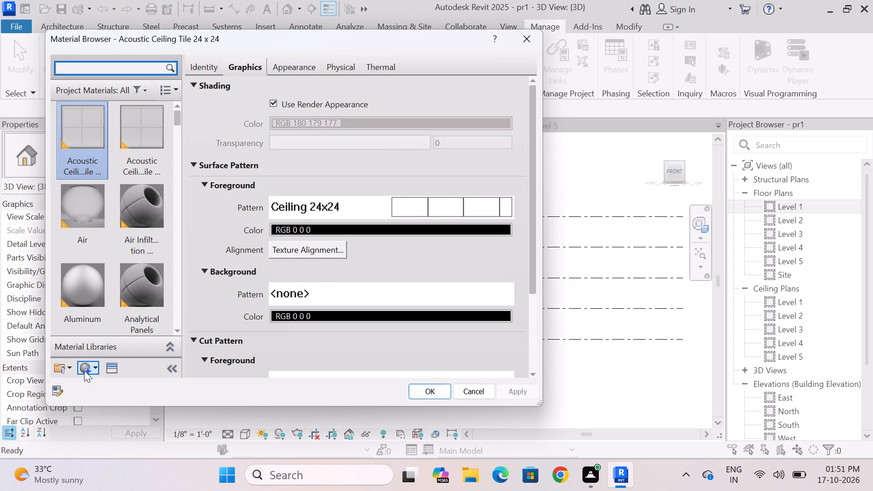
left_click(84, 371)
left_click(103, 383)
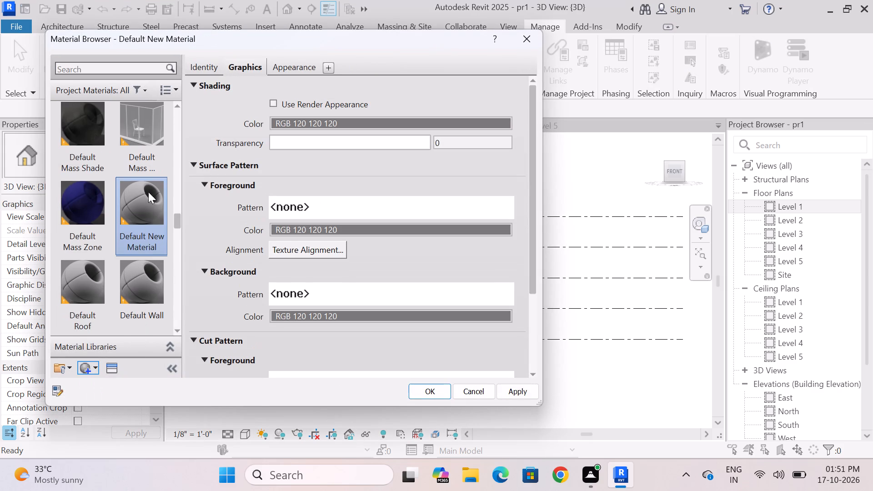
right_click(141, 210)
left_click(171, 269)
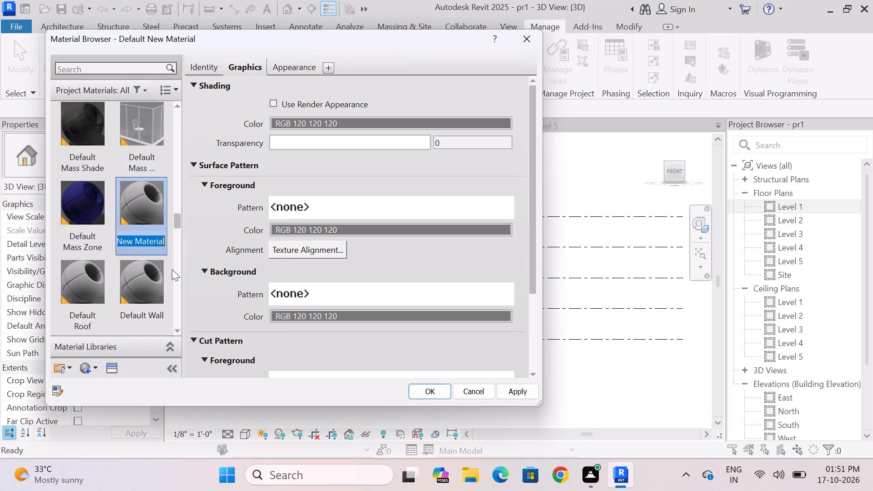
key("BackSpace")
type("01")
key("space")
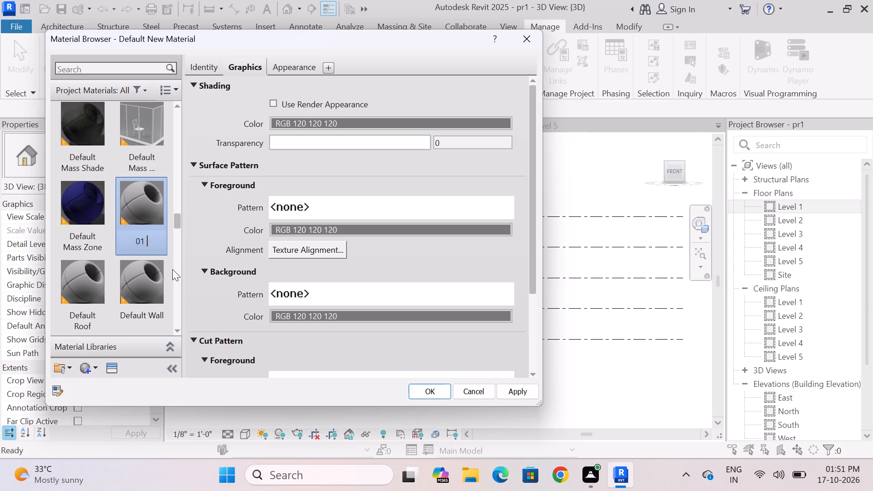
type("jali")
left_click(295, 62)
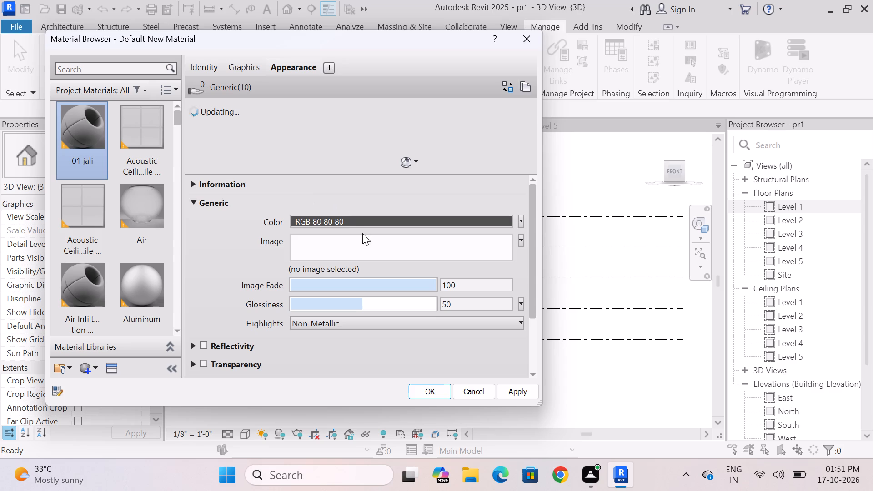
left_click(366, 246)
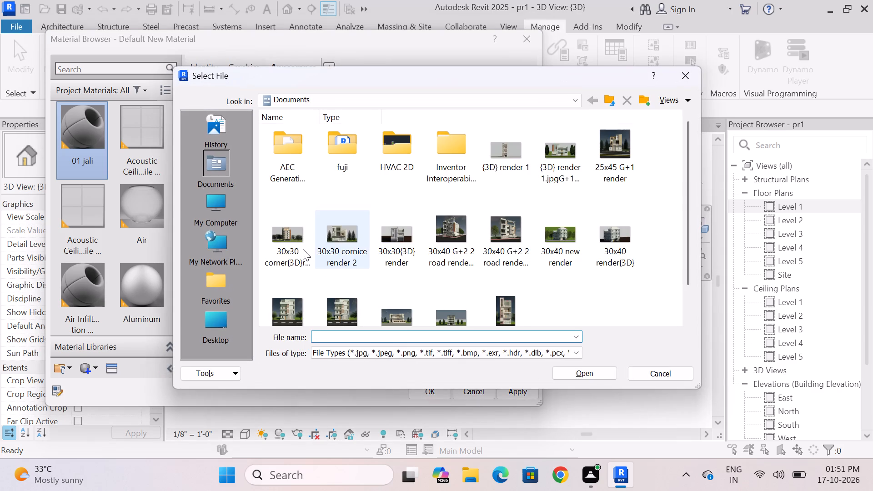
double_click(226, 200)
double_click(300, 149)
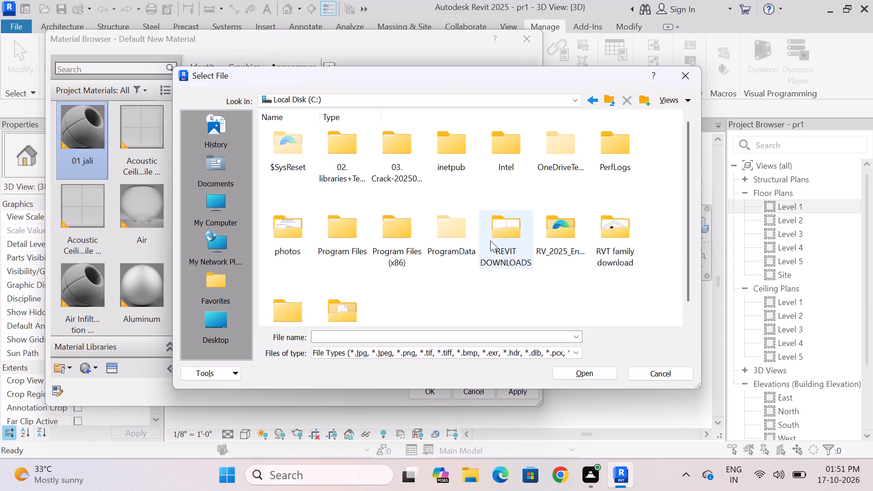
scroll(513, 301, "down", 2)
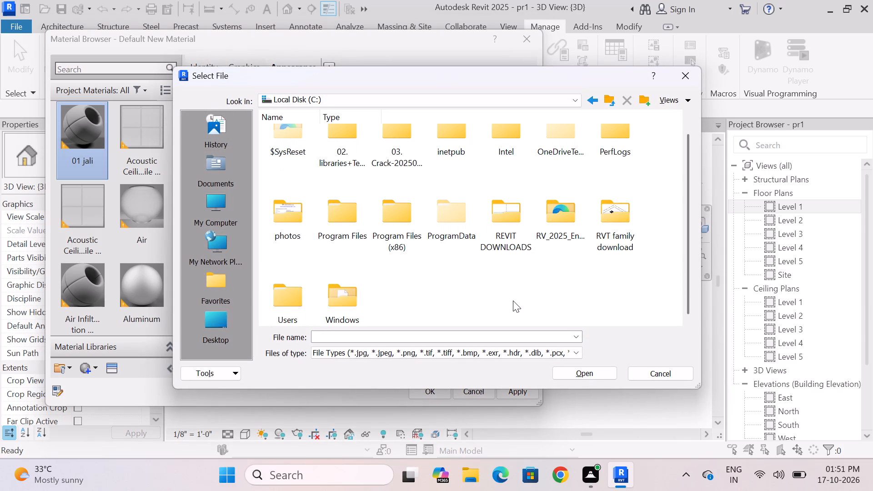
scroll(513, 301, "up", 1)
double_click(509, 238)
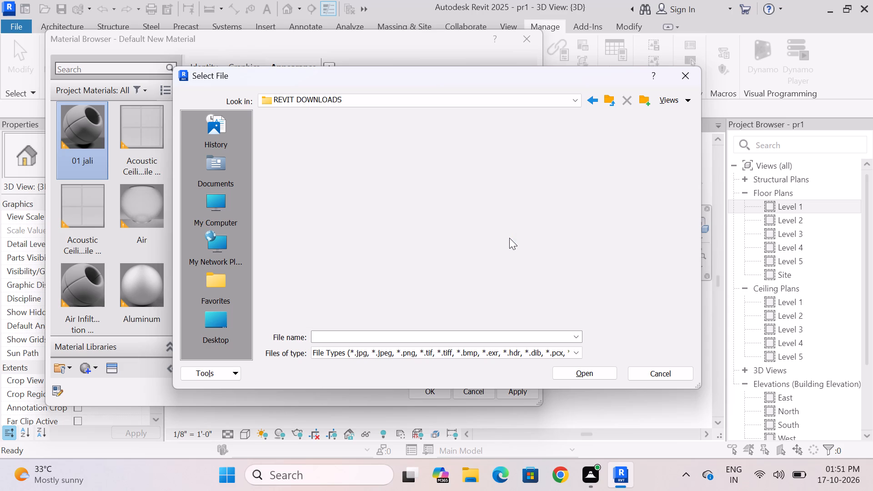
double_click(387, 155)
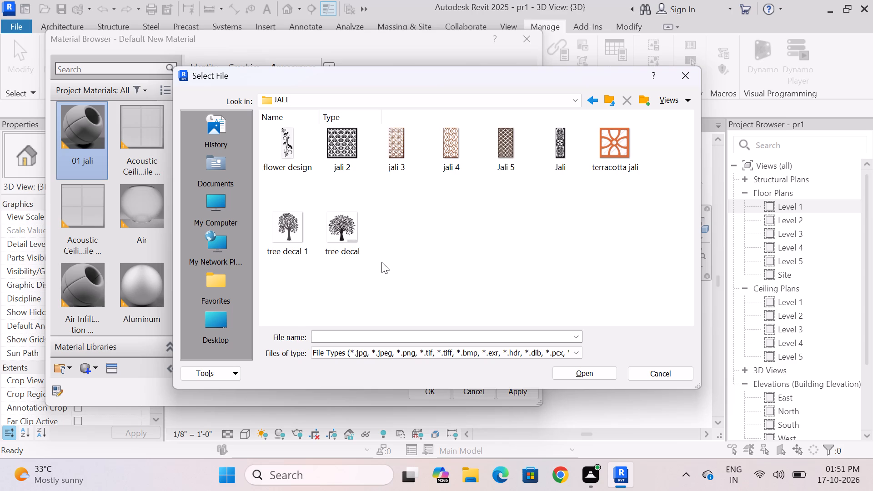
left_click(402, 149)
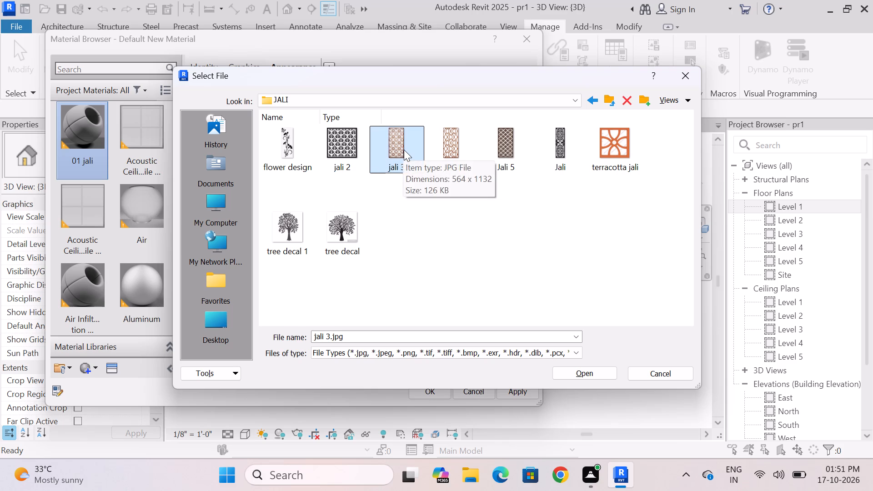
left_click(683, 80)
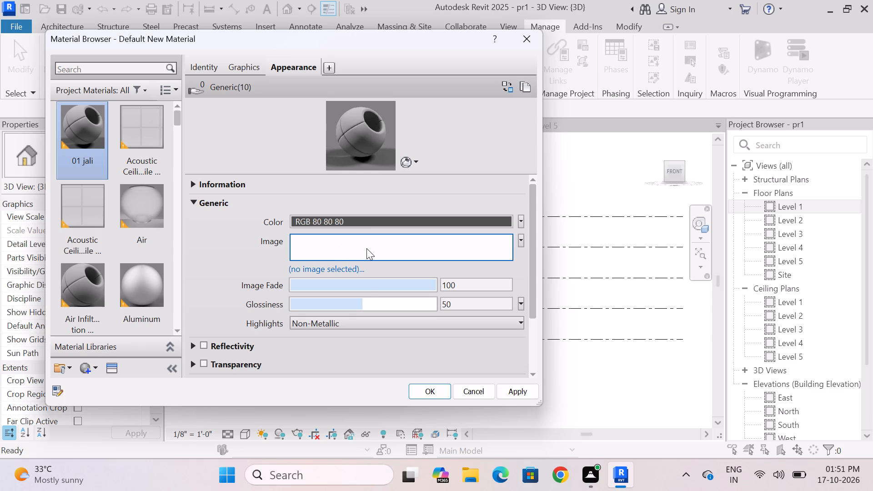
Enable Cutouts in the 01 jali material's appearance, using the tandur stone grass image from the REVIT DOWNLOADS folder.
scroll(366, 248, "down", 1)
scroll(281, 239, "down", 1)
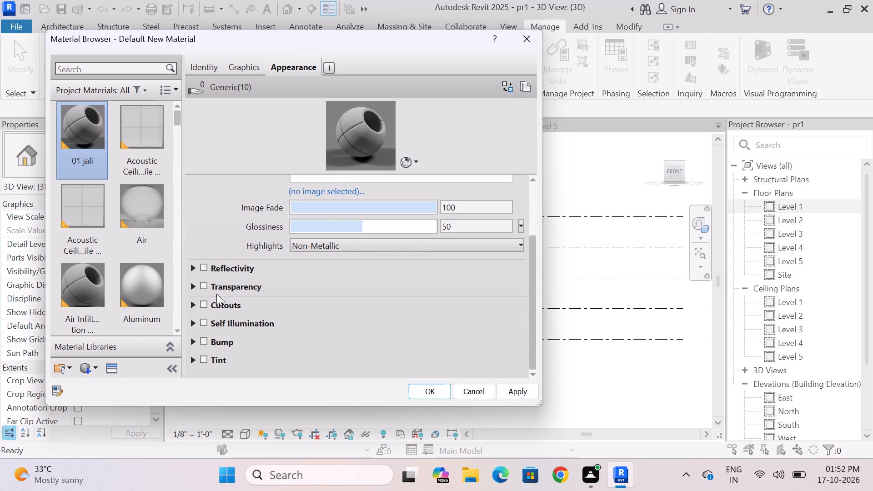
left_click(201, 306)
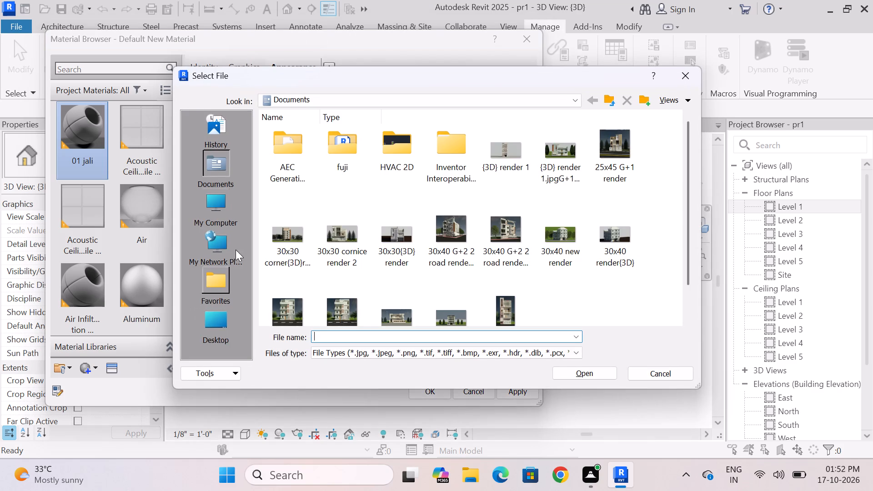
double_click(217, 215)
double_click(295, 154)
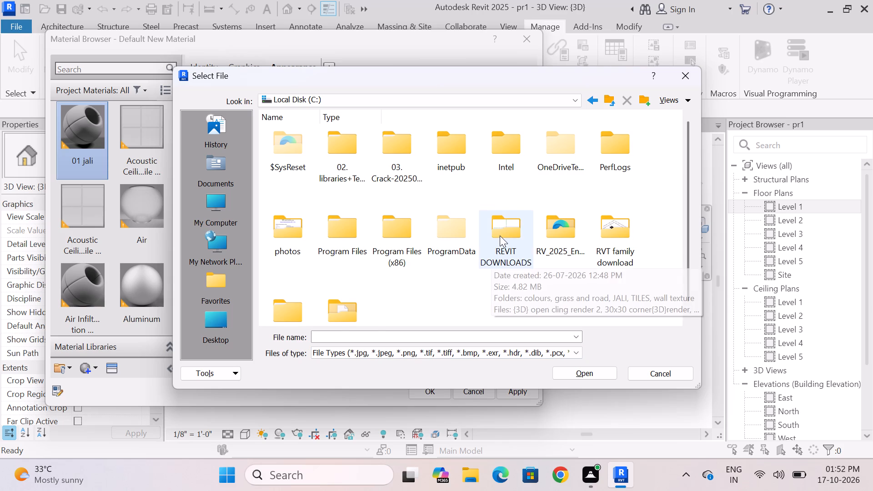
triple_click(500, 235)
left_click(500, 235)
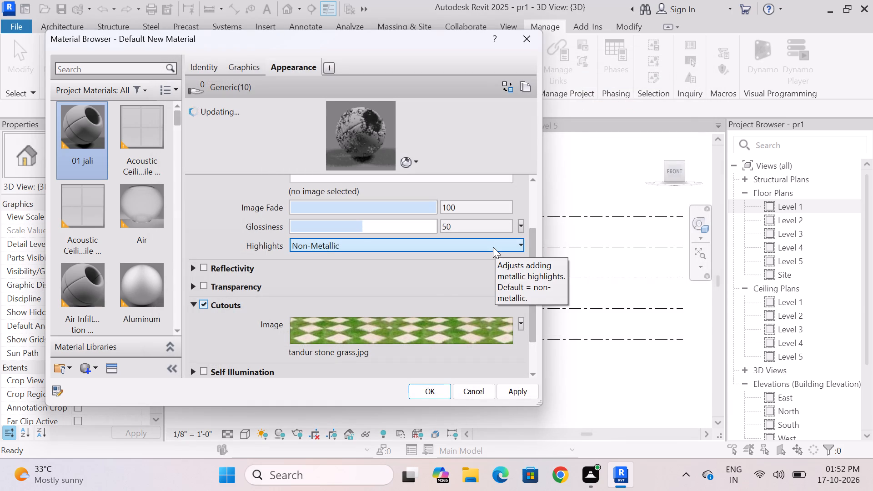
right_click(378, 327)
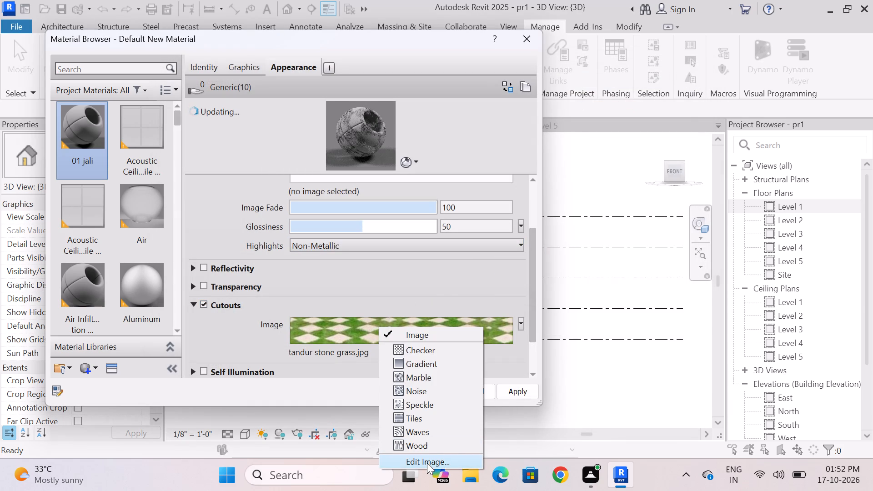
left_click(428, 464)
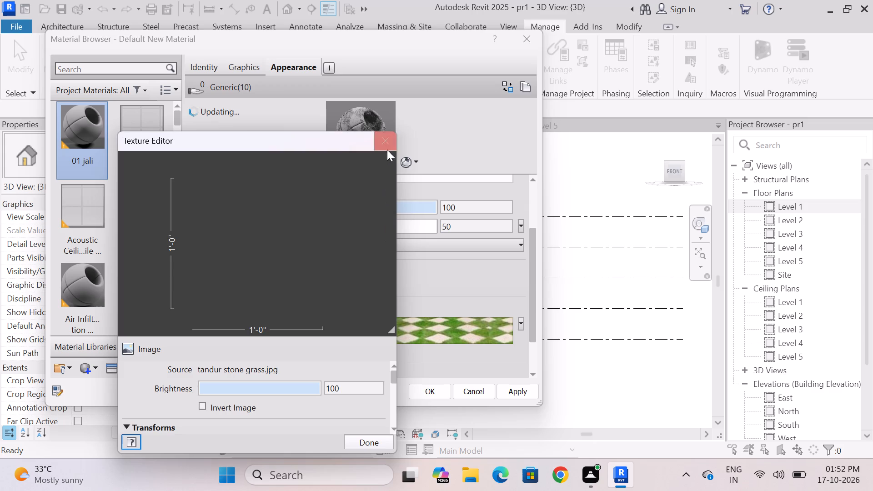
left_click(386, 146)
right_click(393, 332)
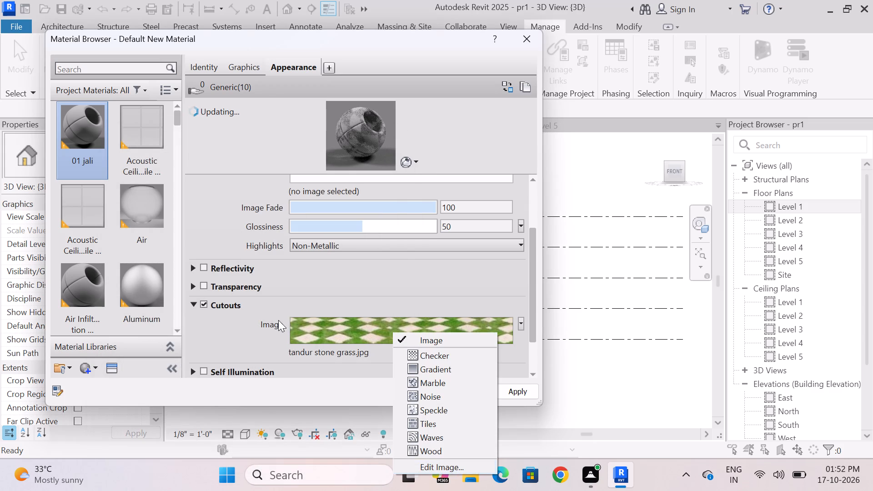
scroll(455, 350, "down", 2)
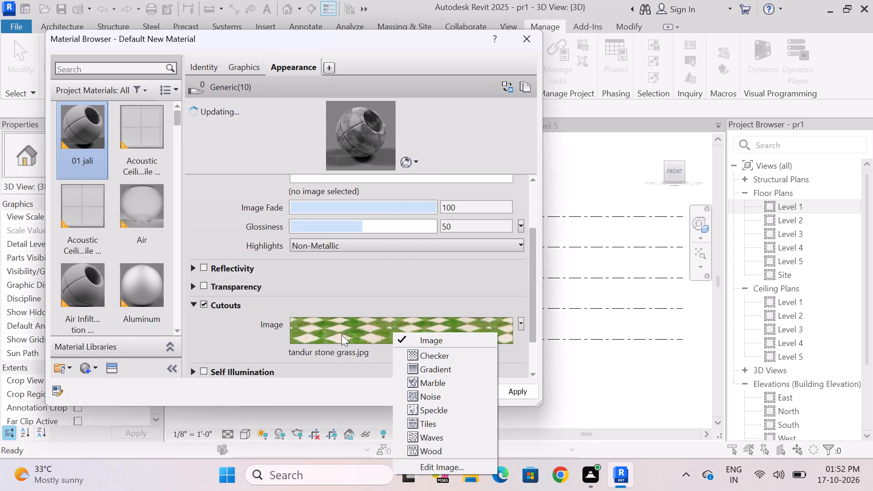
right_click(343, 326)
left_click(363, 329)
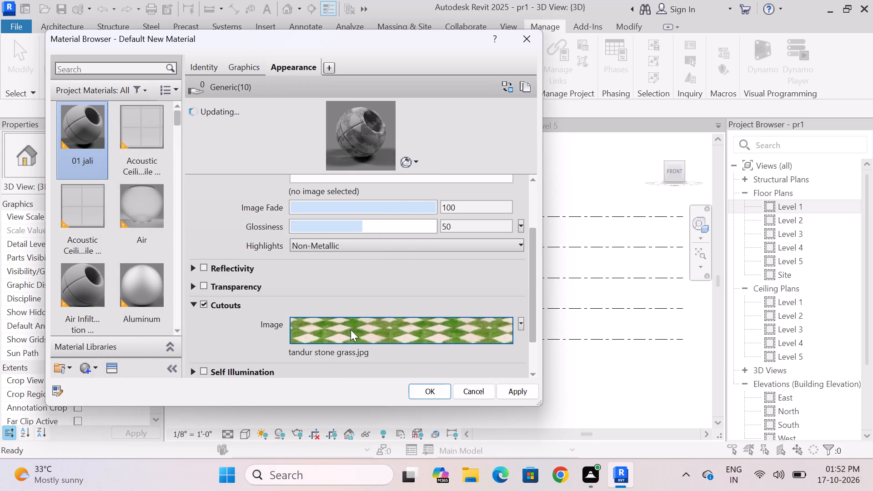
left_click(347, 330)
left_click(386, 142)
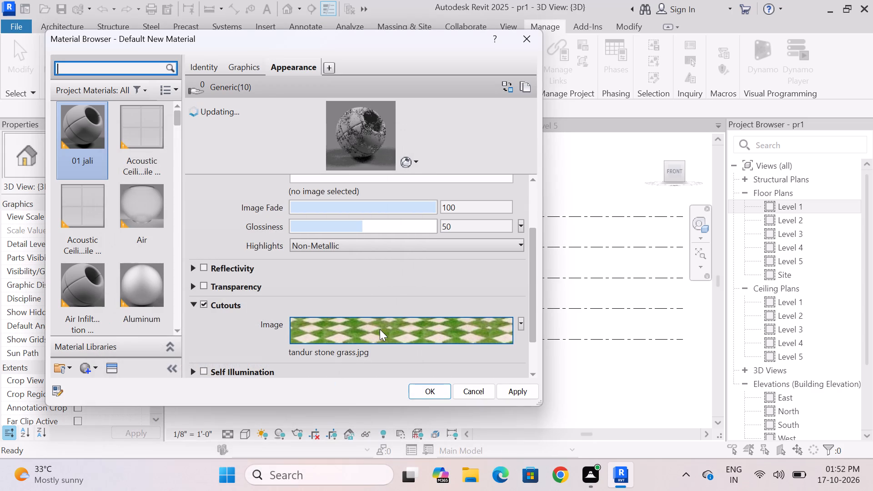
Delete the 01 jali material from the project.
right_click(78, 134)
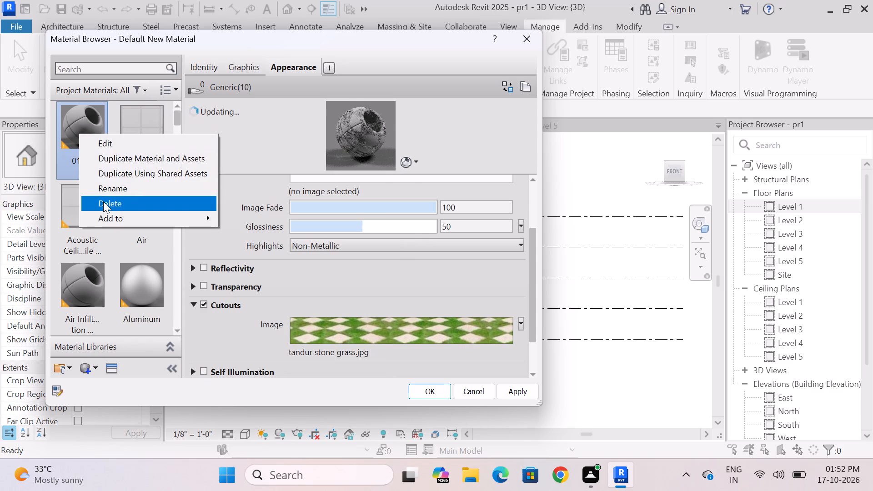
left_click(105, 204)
Create a fresh project material and name it 01 jali.
left_click(85, 366)
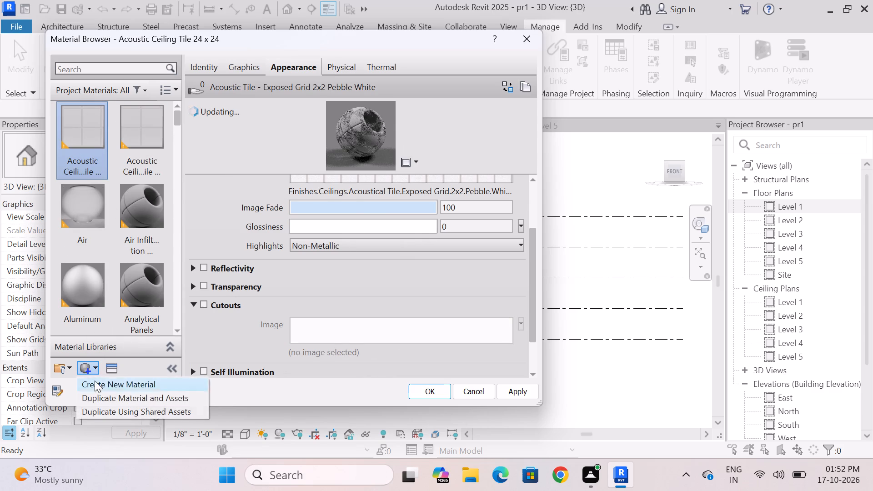
left_click(109, 384)
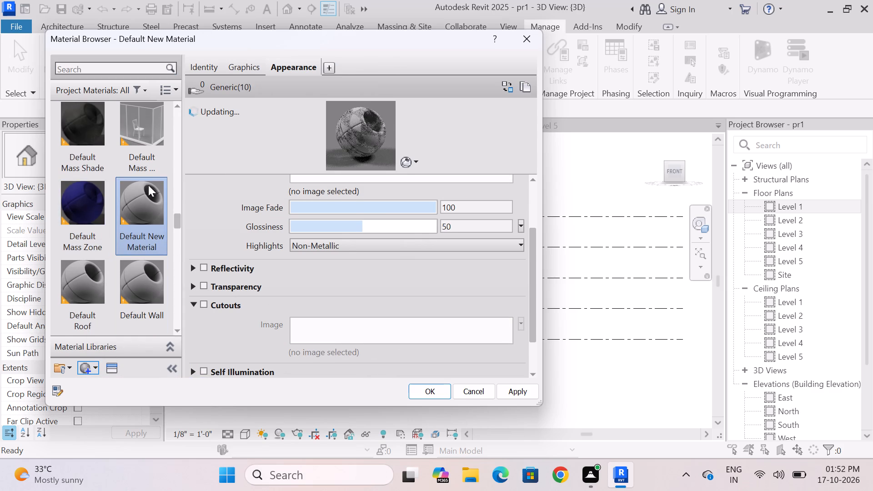
right_click(145, 209)
left_click(173, 264)
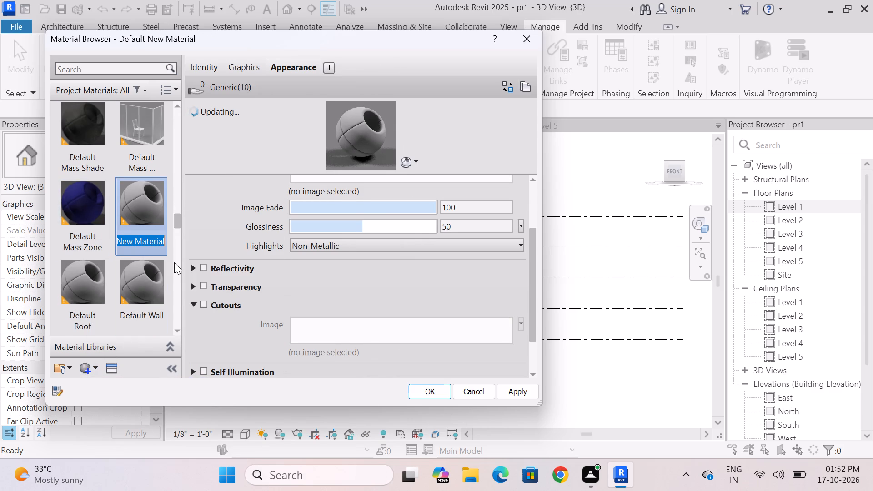
key("BackSpace")
type("01")
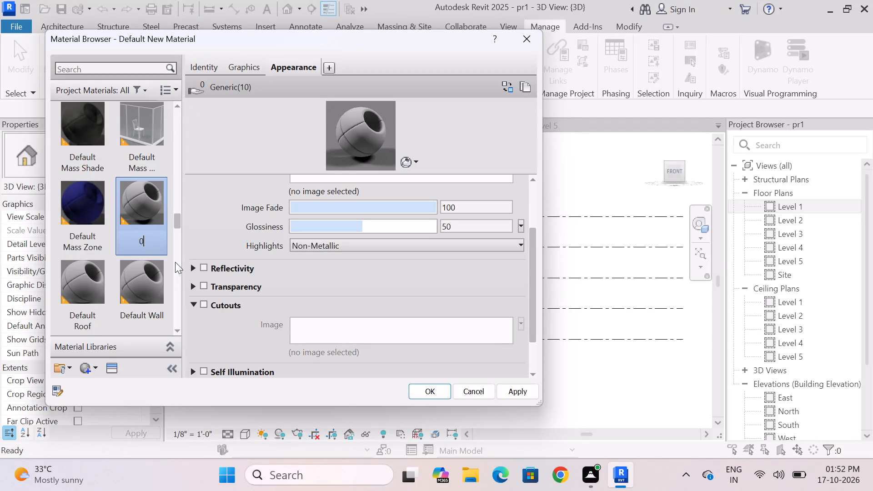
key("space")
type("jali")
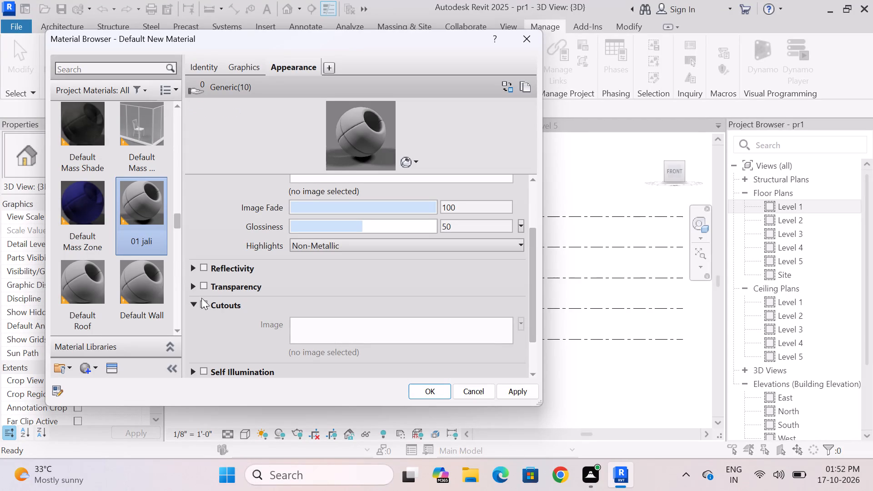
Enable Cutouts for the 01 jali material, using the jali 3 image from the JALI folder inside REVIT DOWNLOADS.
left_click(203, 305)
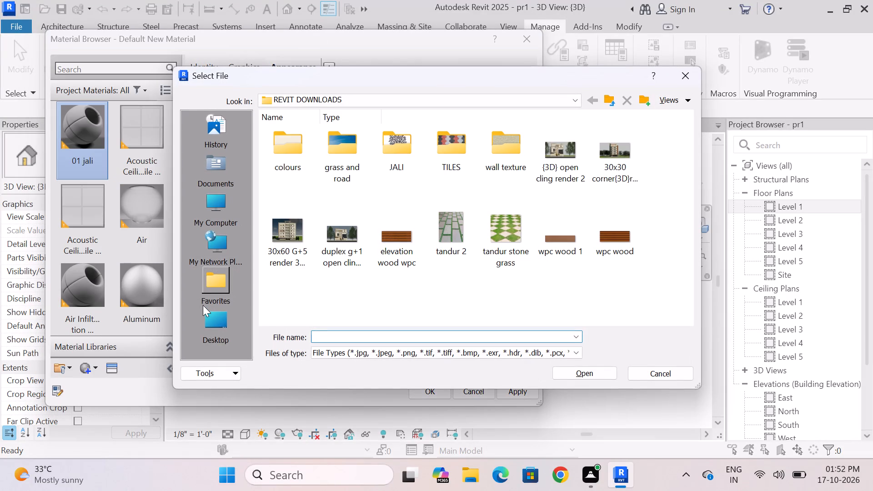
double_click(218, 203)
double_click(276, 155)
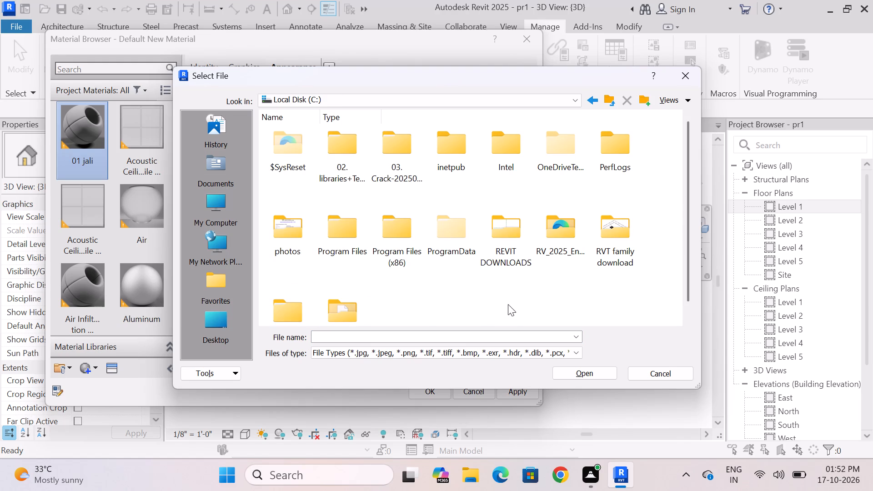
double_click(502, 247)
left_click(396, 160)
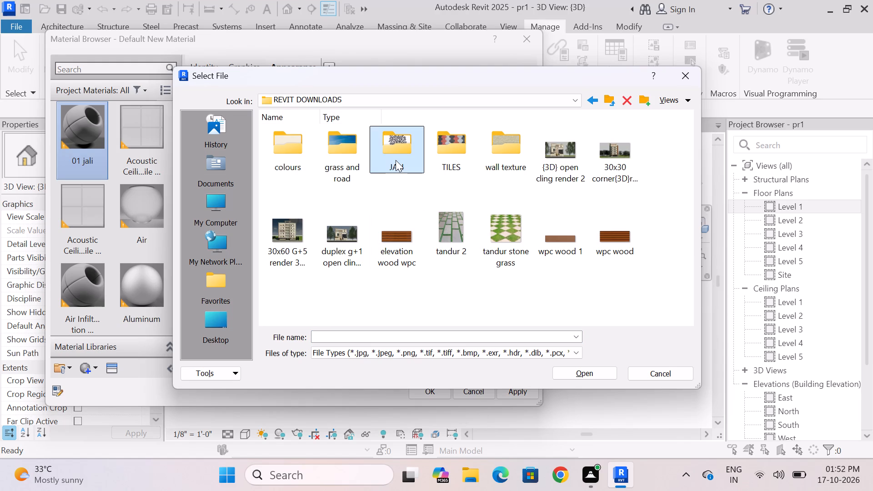
left_click(396, 160)
double_click(398, 148)
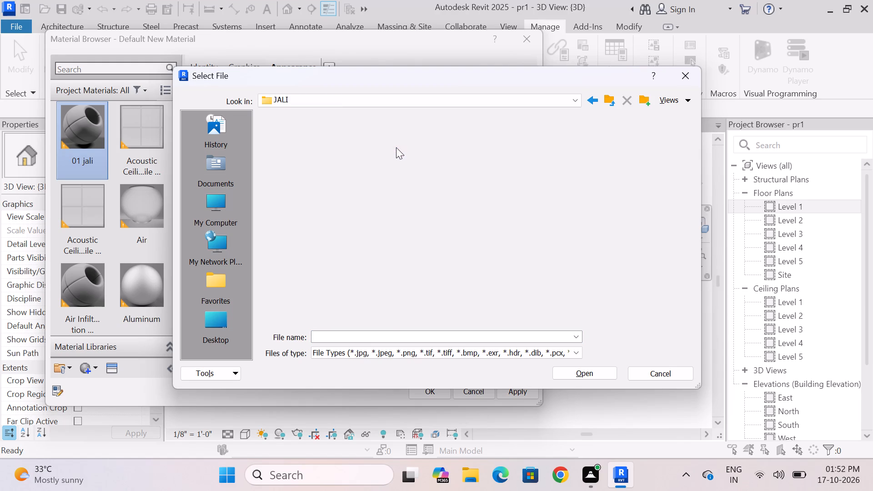
left_click(404, 141)
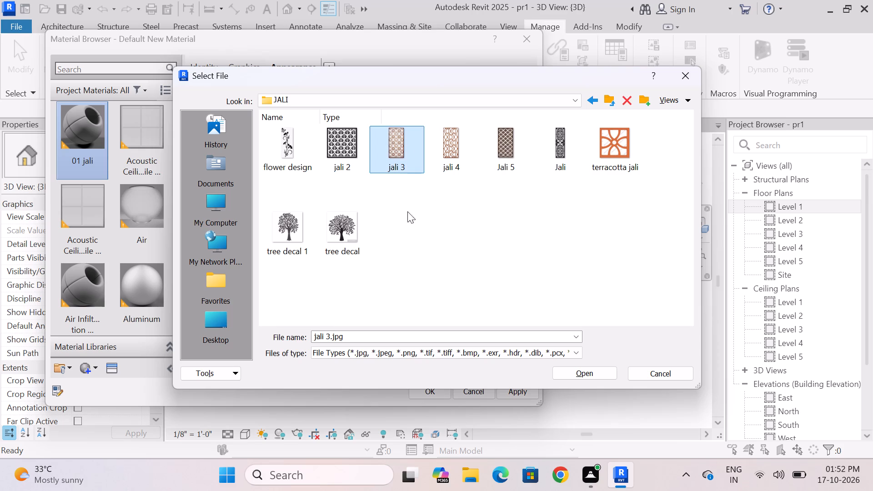
left_click(599, 375)
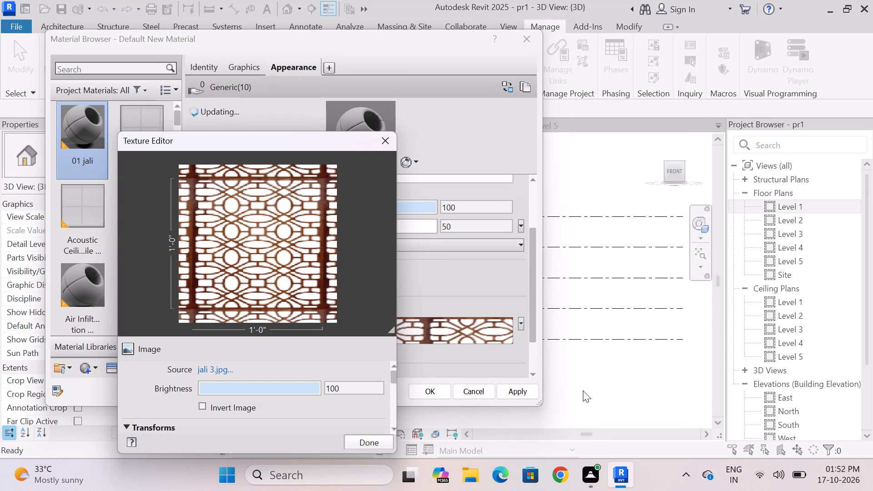
Invert the jali 3 cutout image and finish the texture edit, keeping its default scale and tile repeat.
left_click(205, 405)
left_click_drag(393, 378, 391, 396)
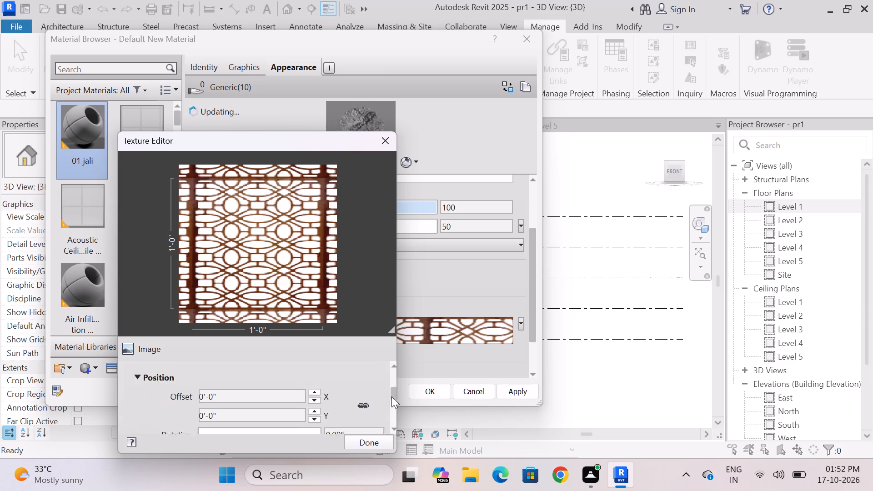
left_click_drag(391, 396, 387, 408)
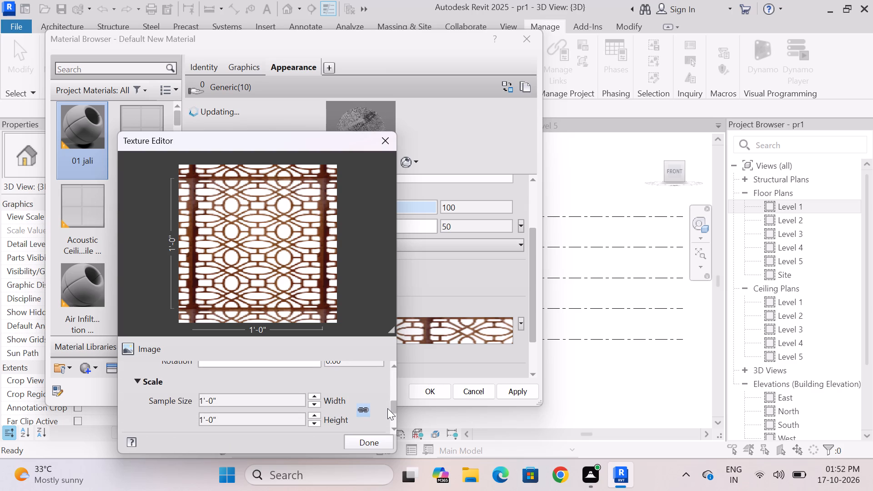
left_click_drag(387, 408, 384, 427)
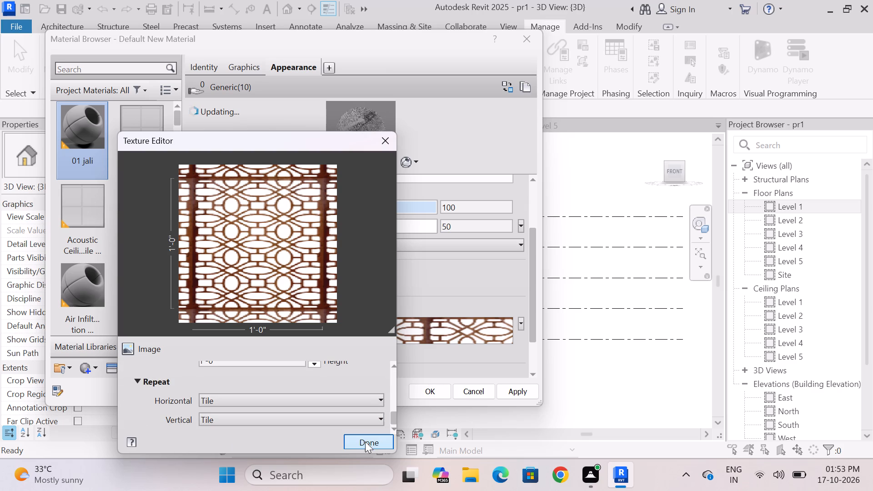
left_click(365, 443)
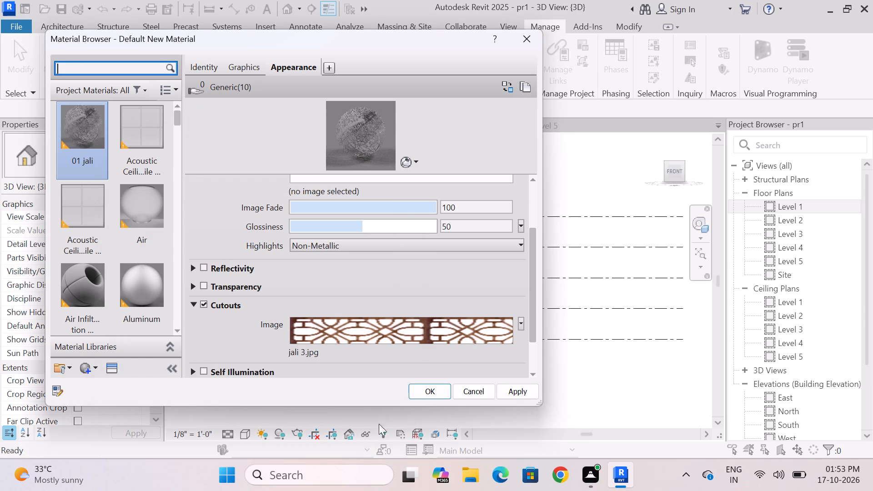
Set the 01 jali material's generic appearance color to white, RGB 255 255 255, apply it and close the material browser.
scroll(524, 267, "up", 2)
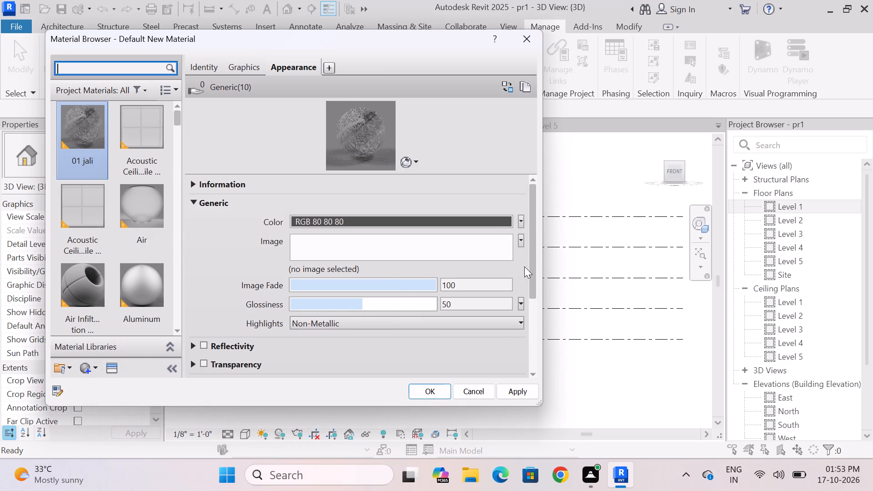
left_click(488, 221)
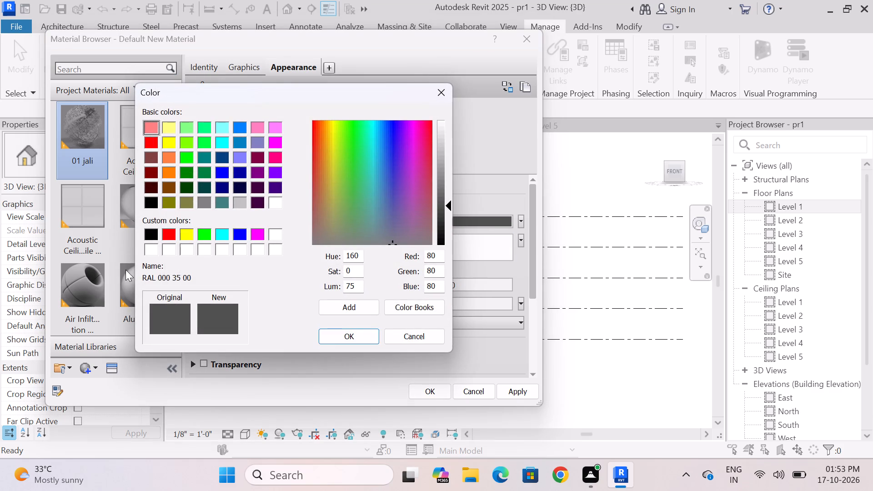
left_click(145, 249)
left_click(344, 336)
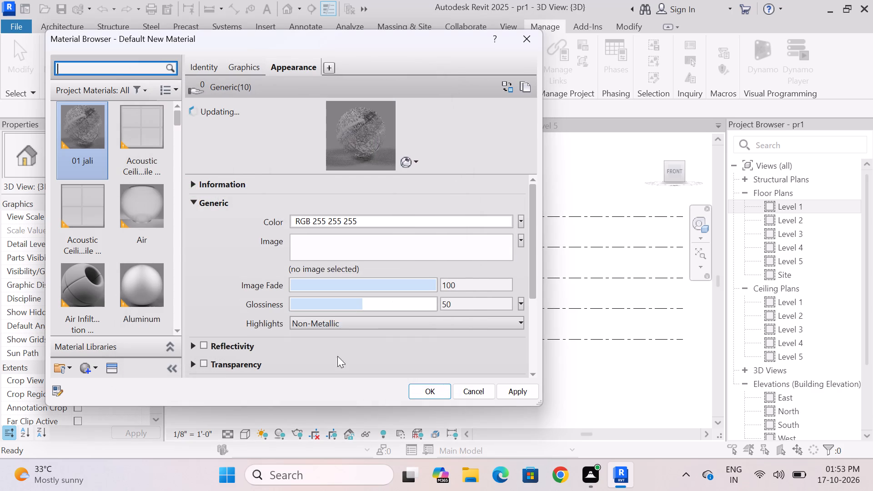
left_click(522, 395)
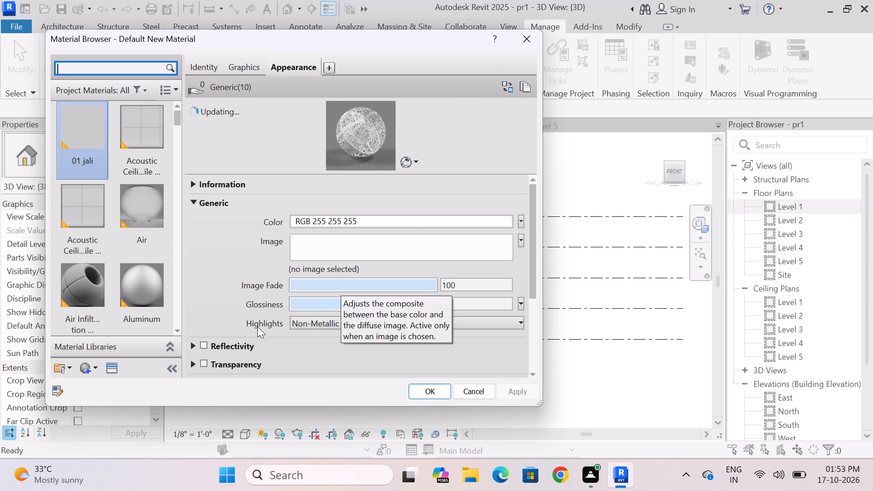
left_click(527, 38)
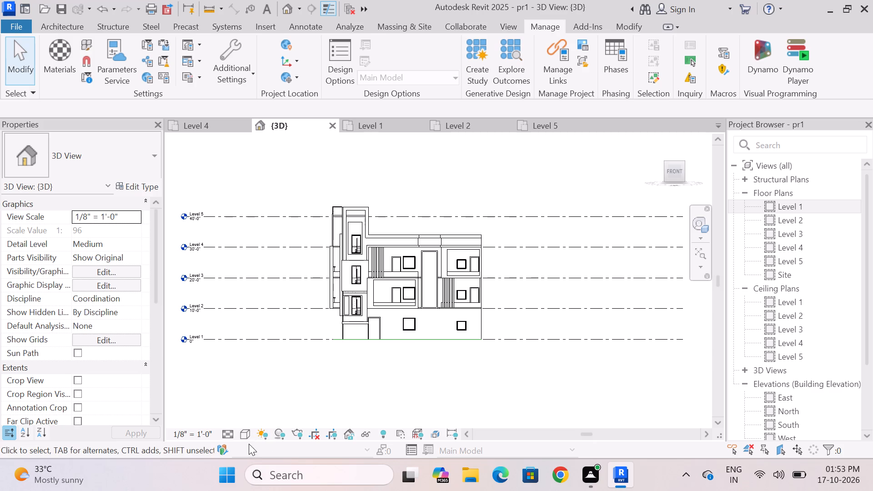
Open the facade trim generic model for in-place editing and switch the 3D view to the Realistic visual style.
left_click(432, 290)
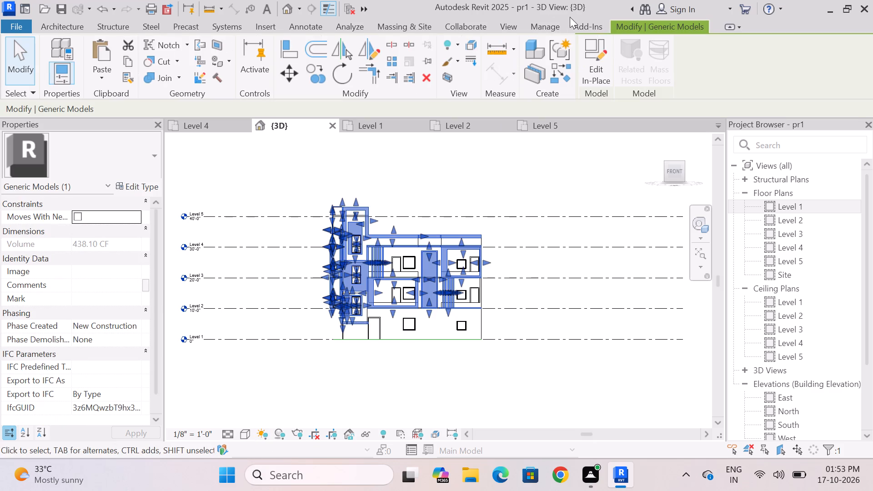
left_click(603, 52)
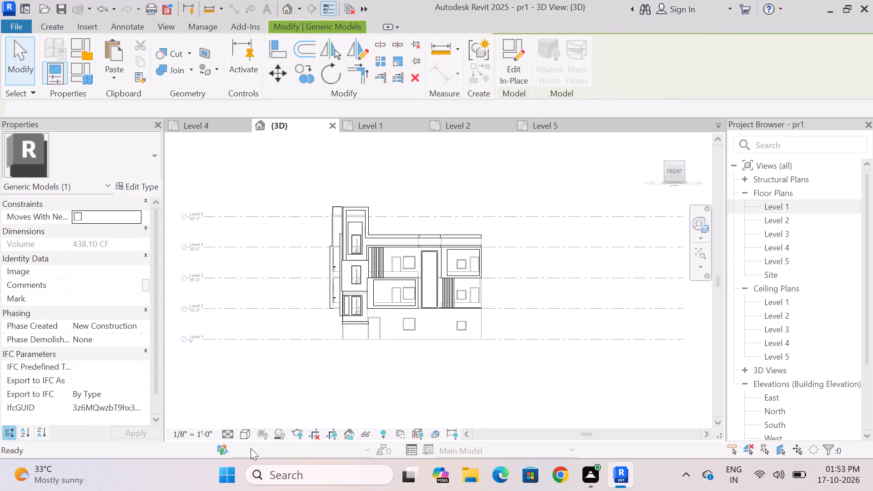
left_click(246, 436)
left_click(271, 421)
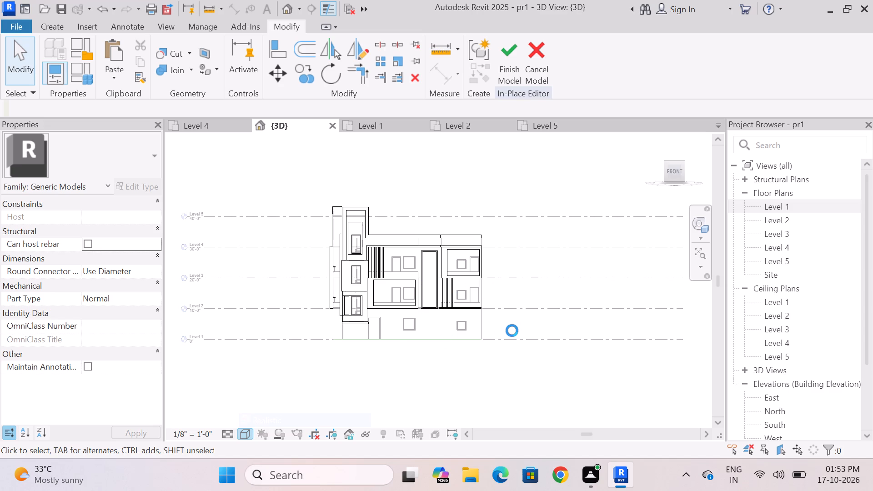
Measure the inner width and height of the tall central facade panel between Levels 2 and 4.
scroll(449, 266, "up", 3)
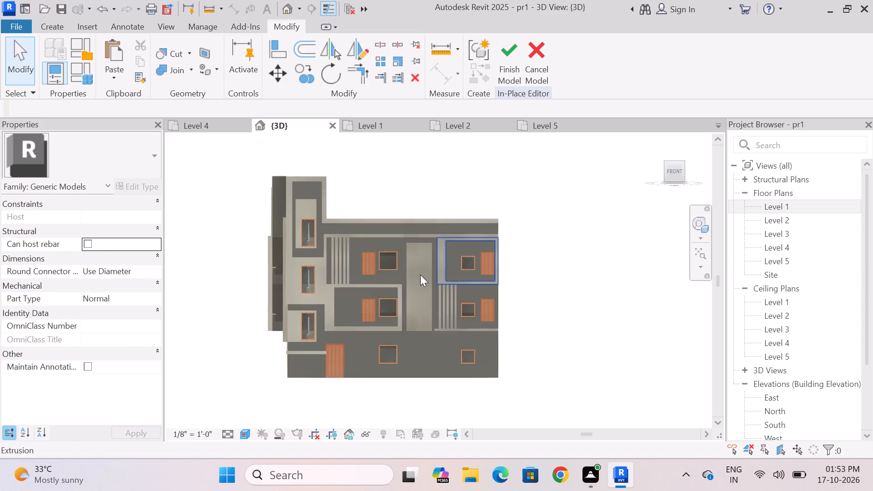
scroll(420, 275, "up", 5)
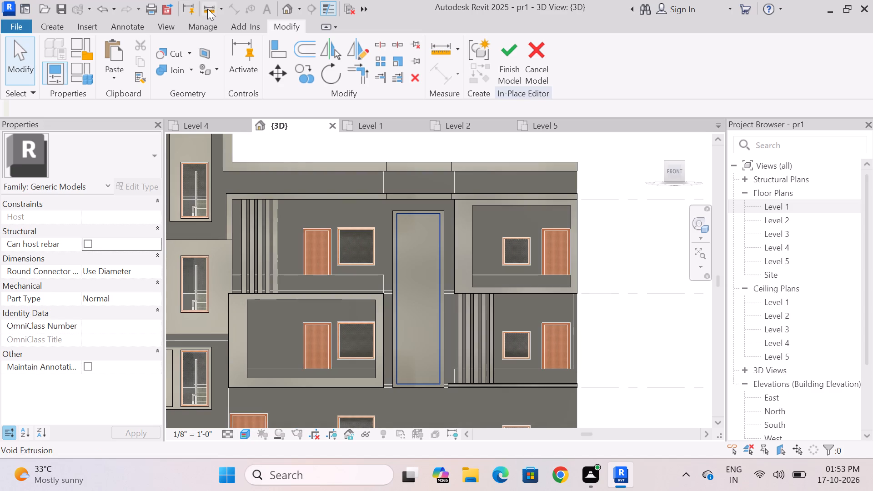
left_click(208, 8)
scroll(420, 225, "up", 14)
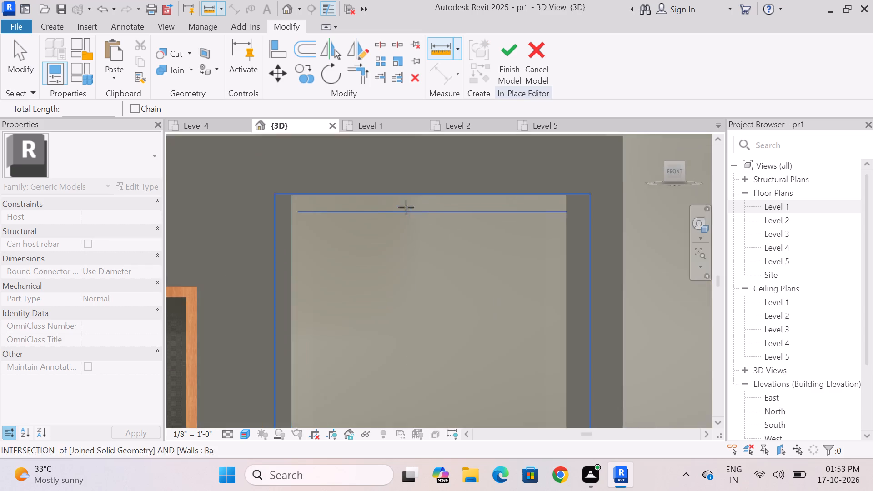
scroll(406, 207, "up", 1)
left_click(264, 214)
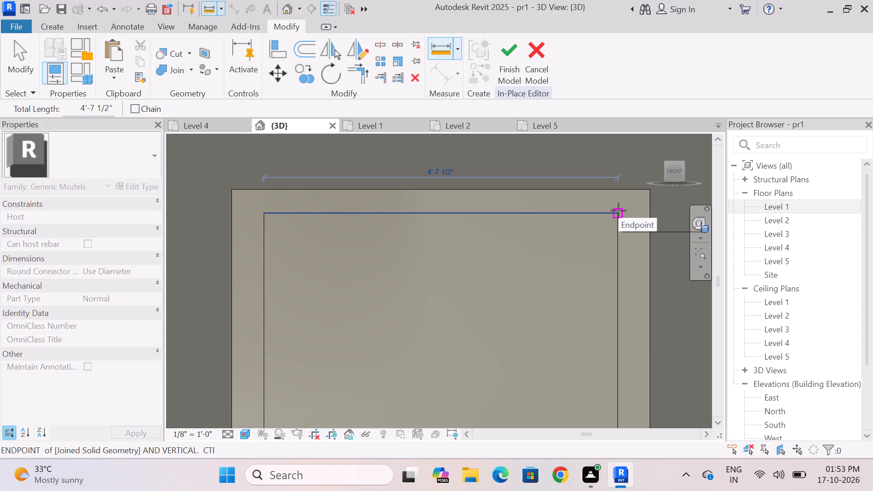
scroll(618, 210, "down", 4)
scroll(463, 209, "down", 5)
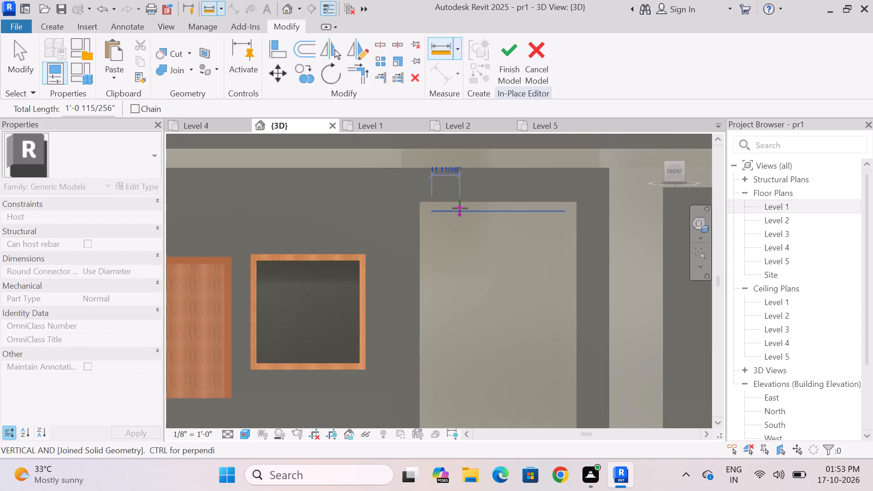
scroll(460, 208, "down", 9)
scroll(459, 307, "up", 3)
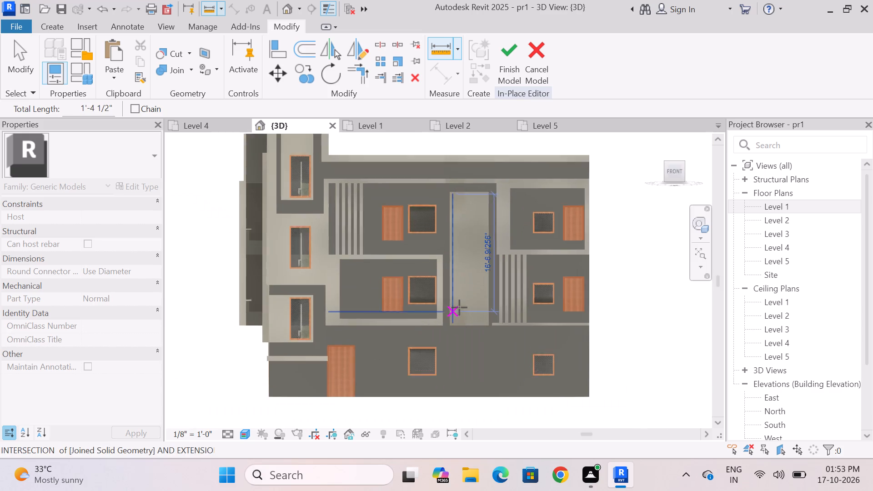
scroll(459, 307, "up", 10)
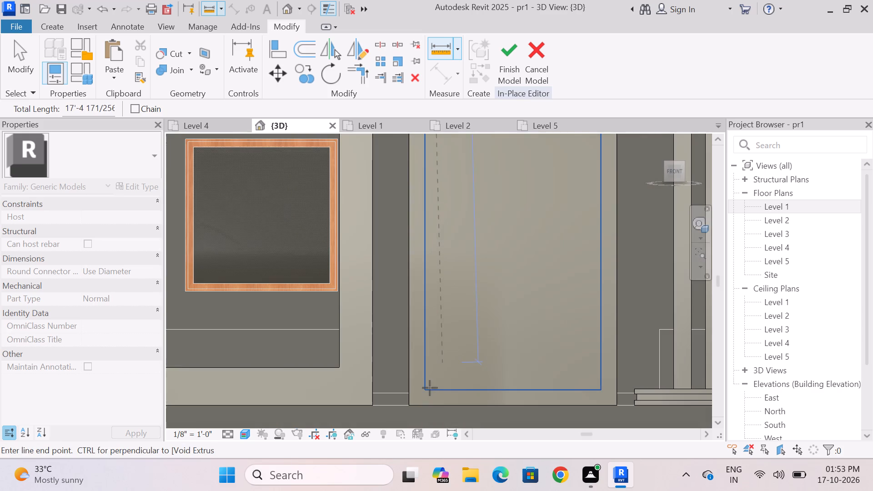
scroll(427, 393, "down", 2)
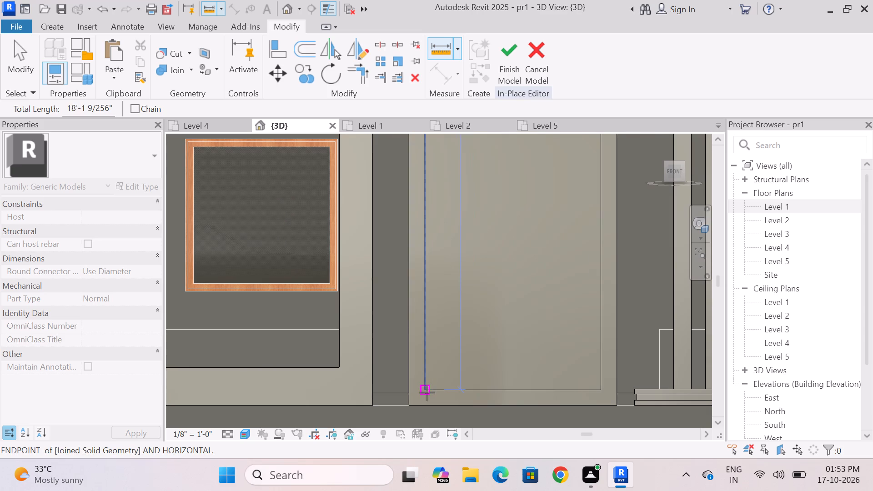
scroll(427, 393, "down", 1)
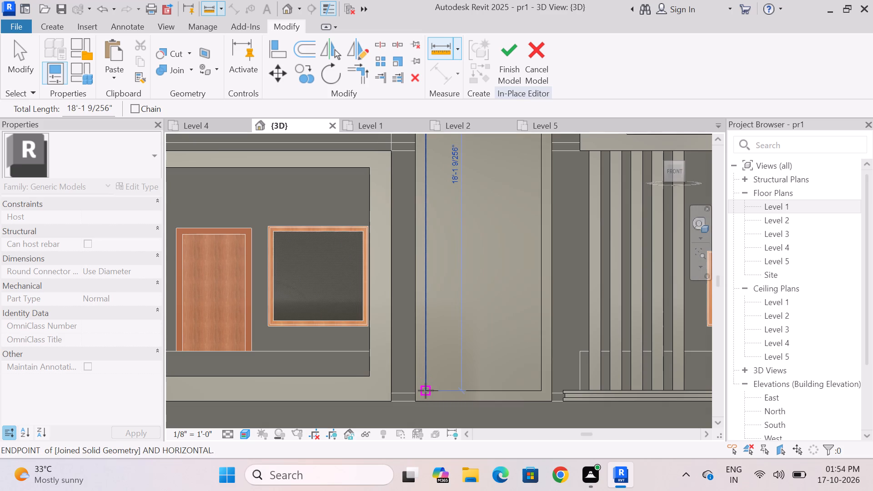
key("Escape")
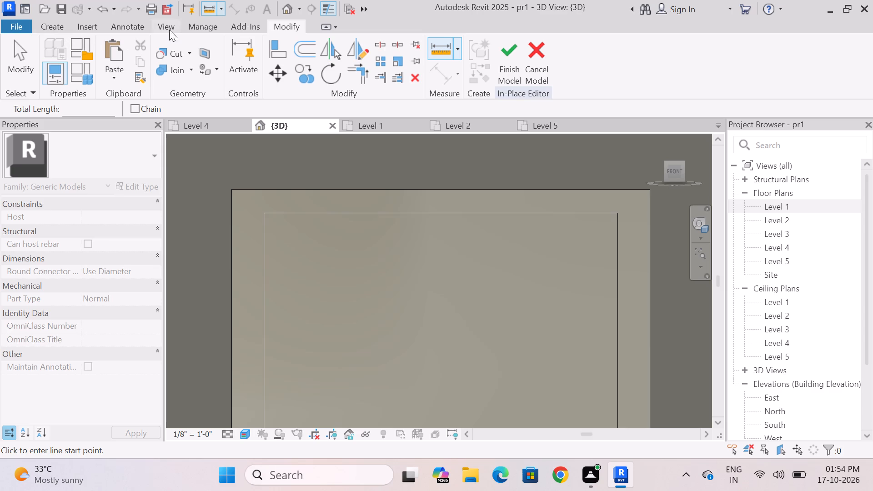
Open the 01 jali material's jali 3 cutout texture for editing and set its sample width to 4'-7".
left_click(198, 26)
left_click(61, 65)
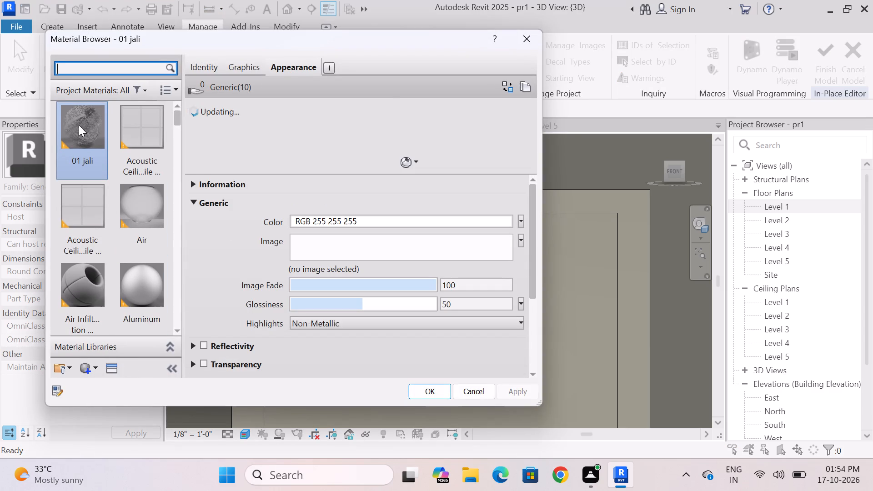
left_click_drag(530, 230, 531, 249)
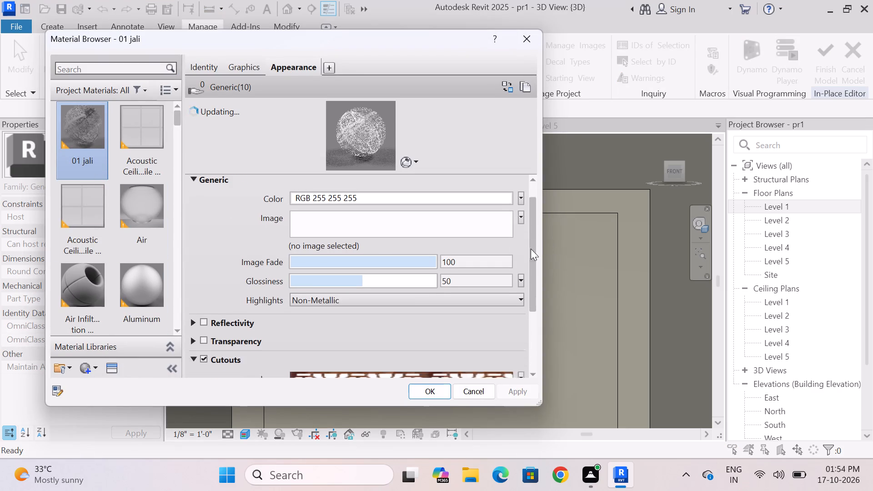
left_click_drag(531, 249, 527, 297)
left_click(396, 286)
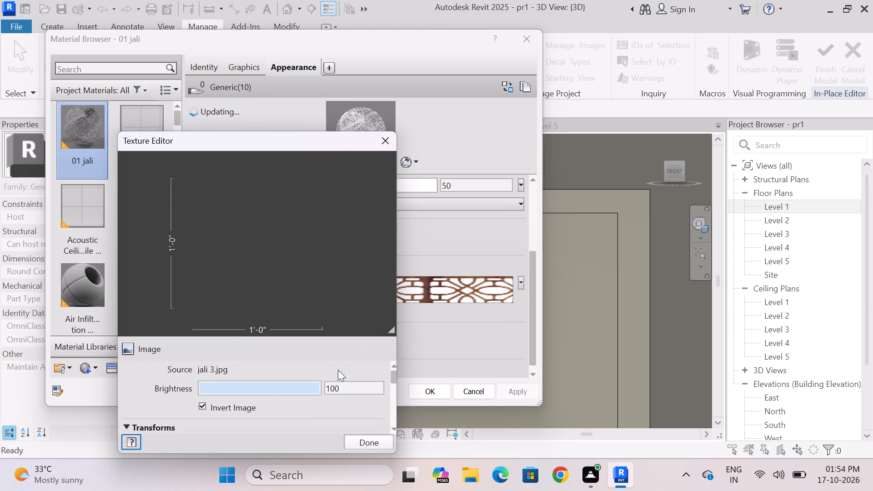
left_click_drag(395, 377, 394, 386)
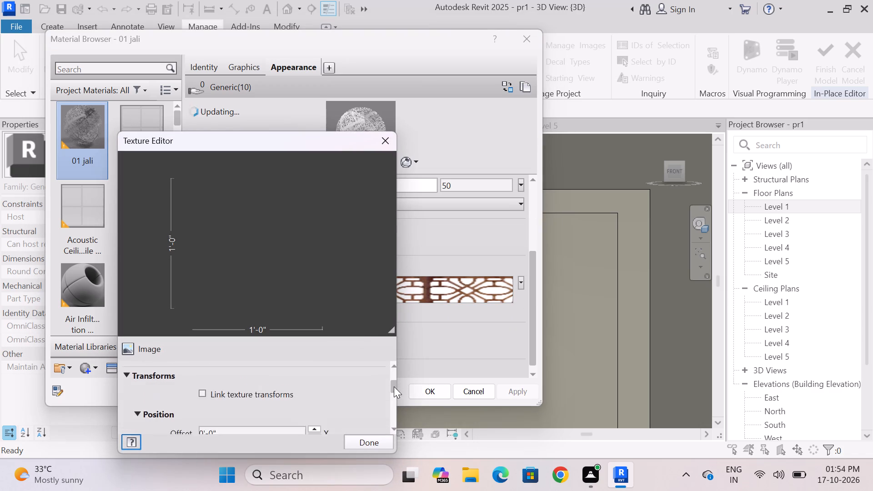
left_click_drag(394, 386, 394, 409)
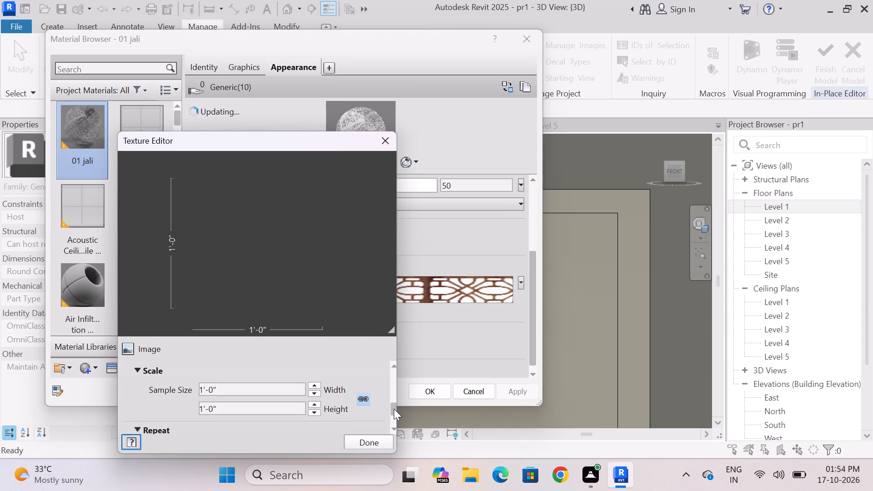
left_click(267, 396)
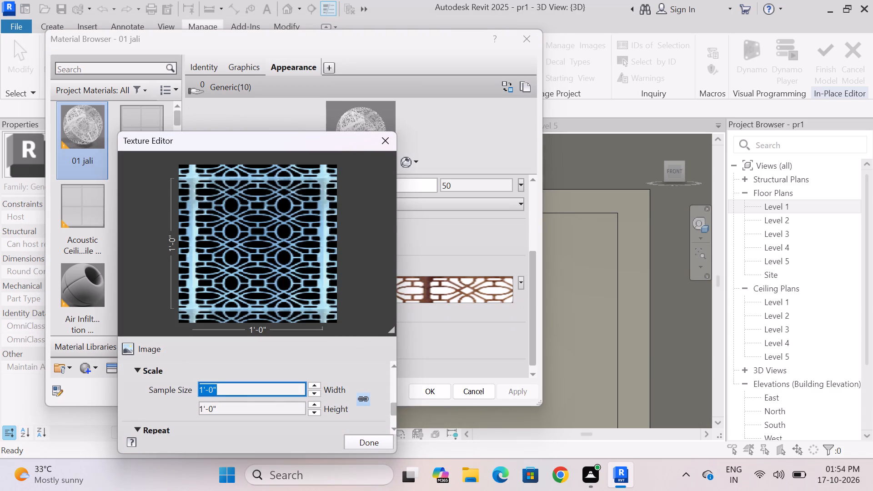
key("BackSpace")
key("4")
key("apostrophe")
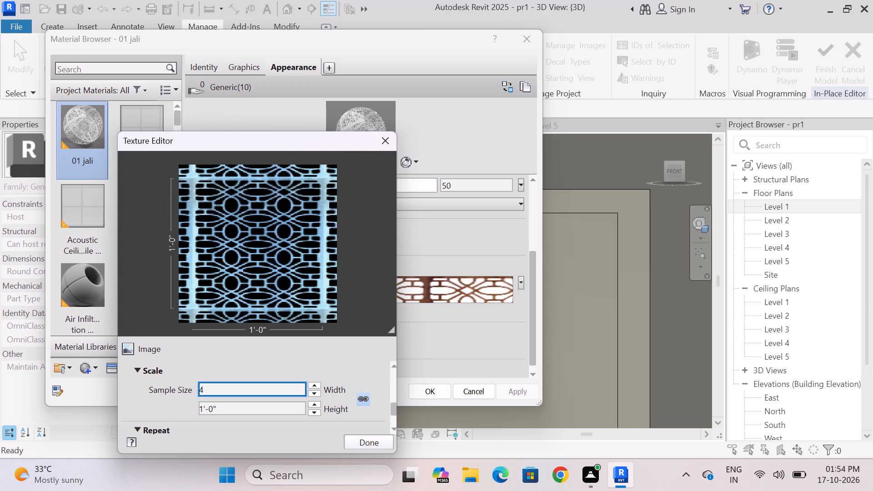
key("7")
key("shift+quotedbl")
key("Return")
Unlink the cutout texture's width and height, set the sample height to 18'-1", and apply the material changes.
left_click(260, 413)
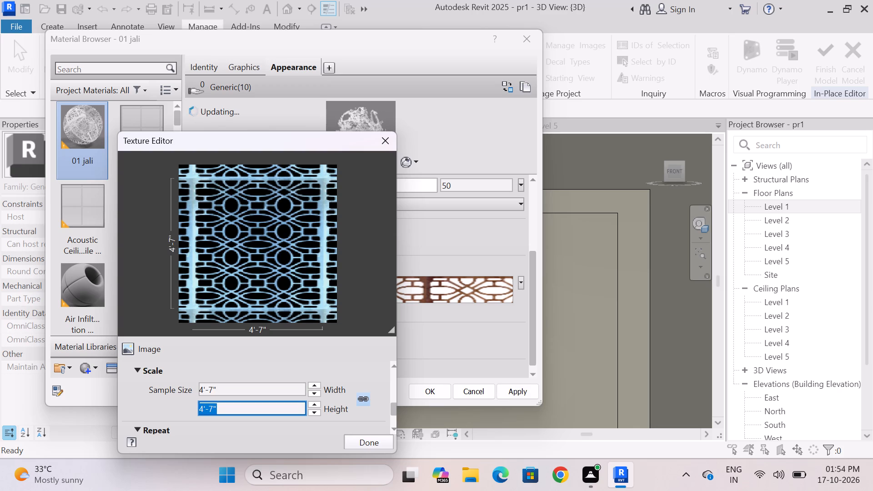
left_click(362, 399)
left_click(281, 407)
key("BackSpace")
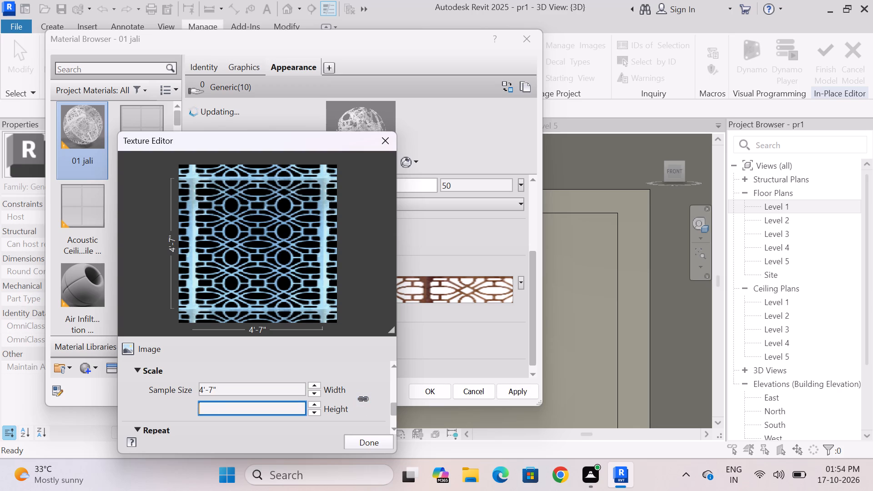
key("1")
type("8'1")
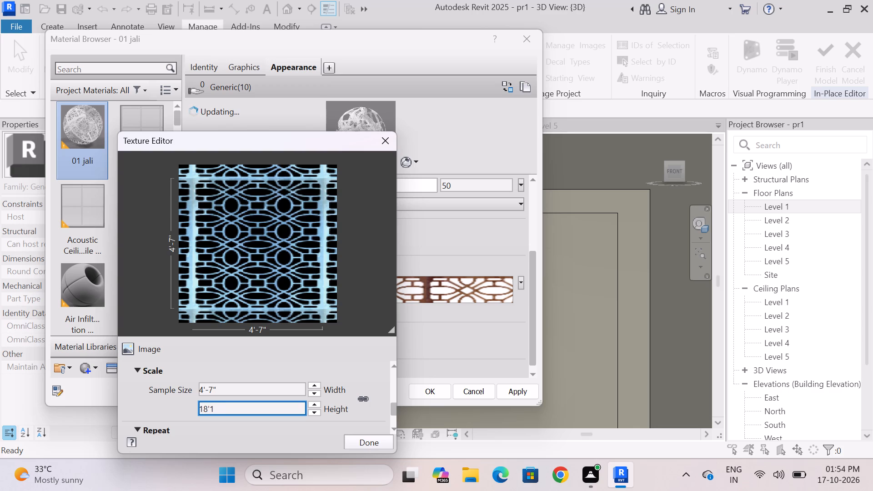
key("shift+quotedbl")
key("Return")
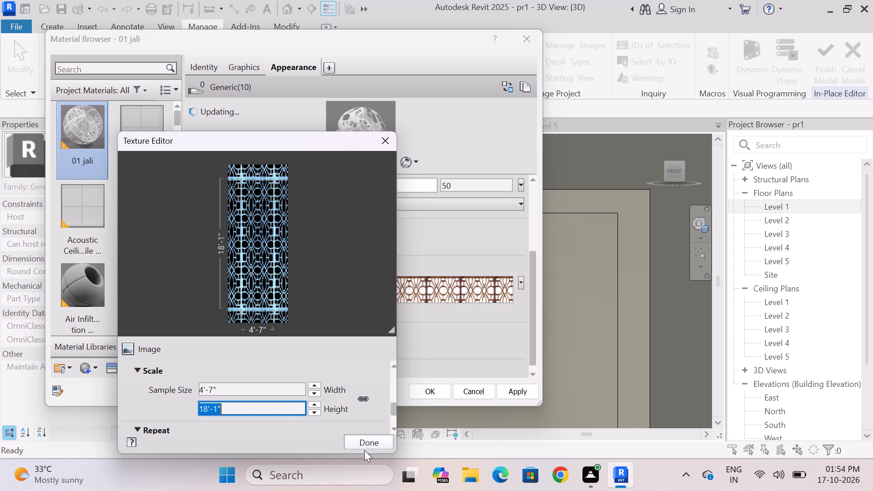
left_click(364, 444)
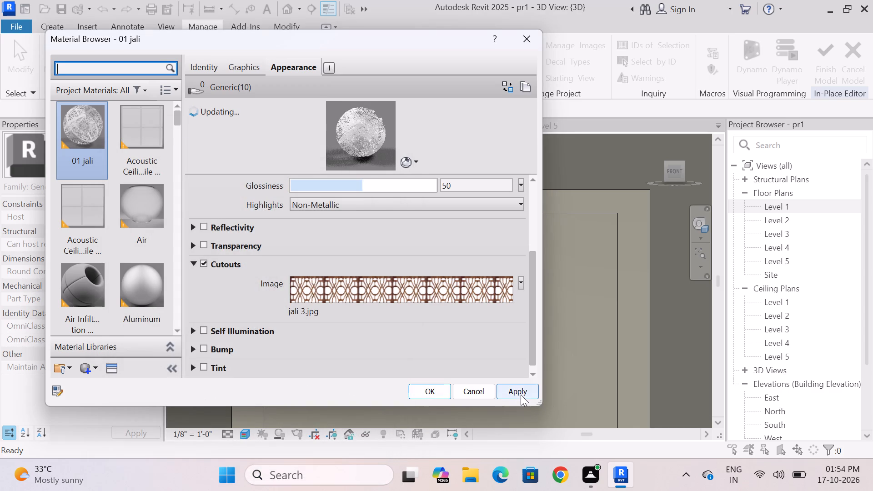
left_click(521, 393)
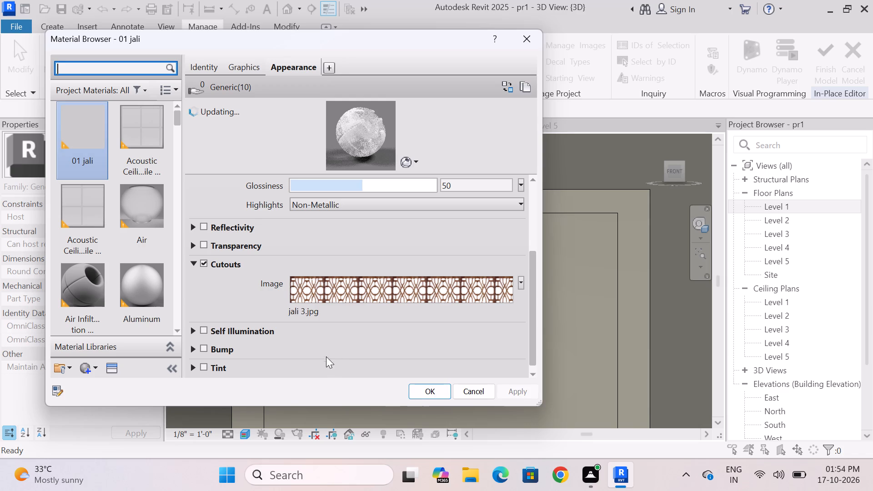
left_click(440, 393)
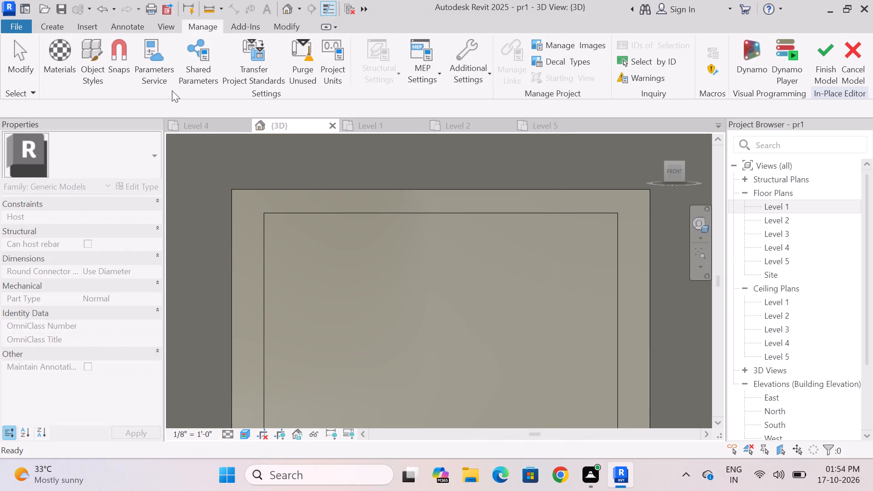
Paint the inner face of the tall central facade panel with the 01 jali material and exit the Paint tool.
left_click(285, 30)
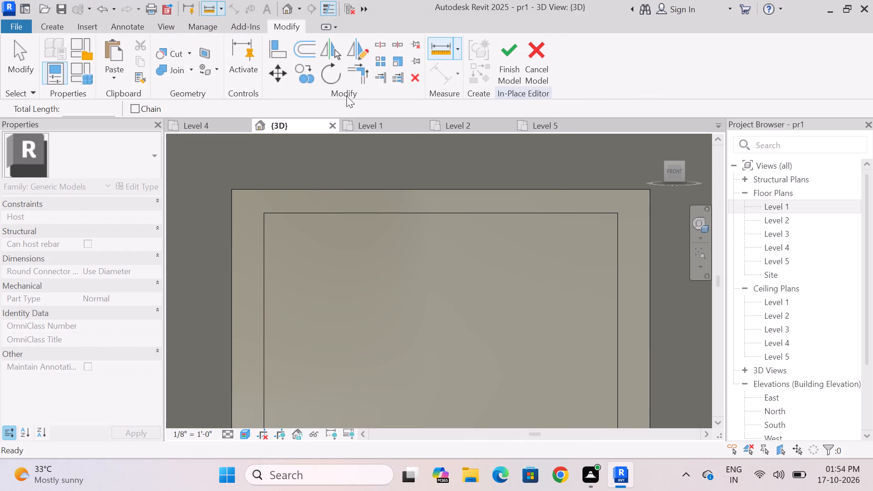
left_click(203, 67)
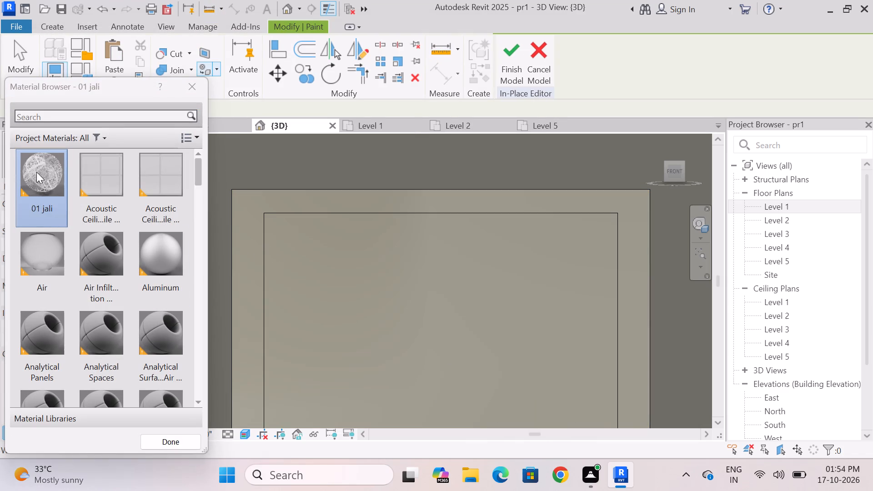
left_click(36, 171)
scroll(310, 207, "down", 7)
left_click(355, 294)
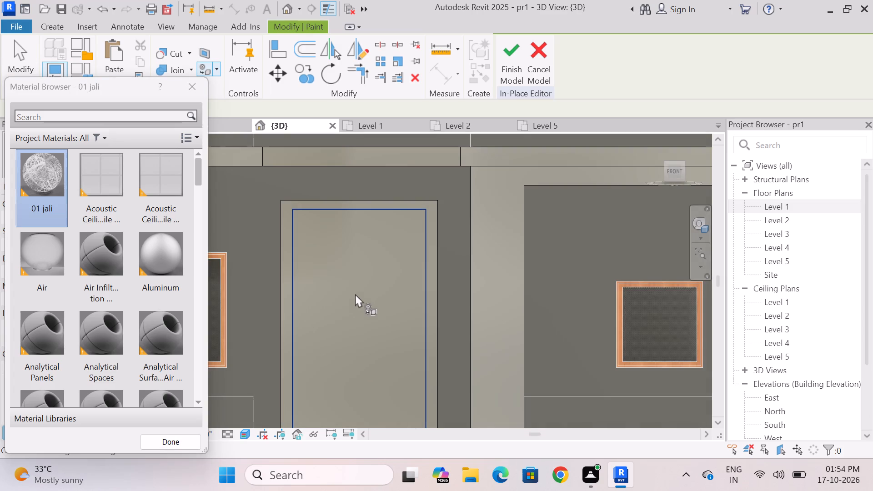
scroll(375, 230, "down", 10)
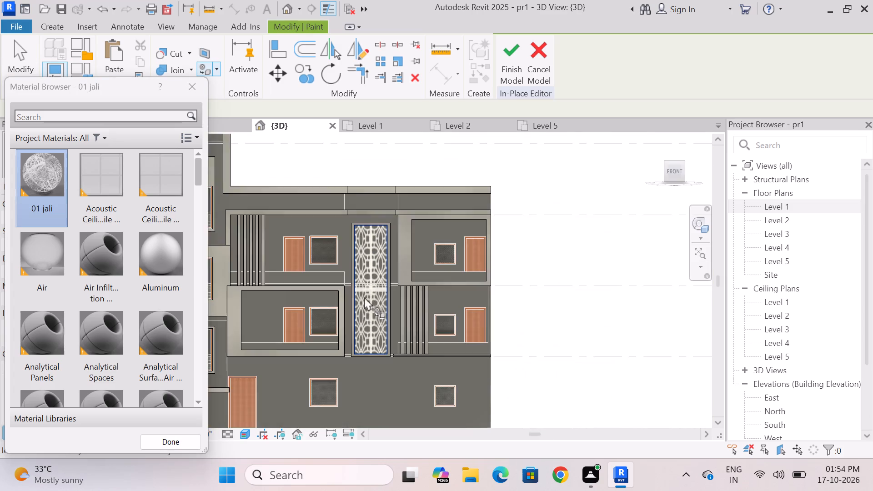
scroll(362, 316, "up", 7)
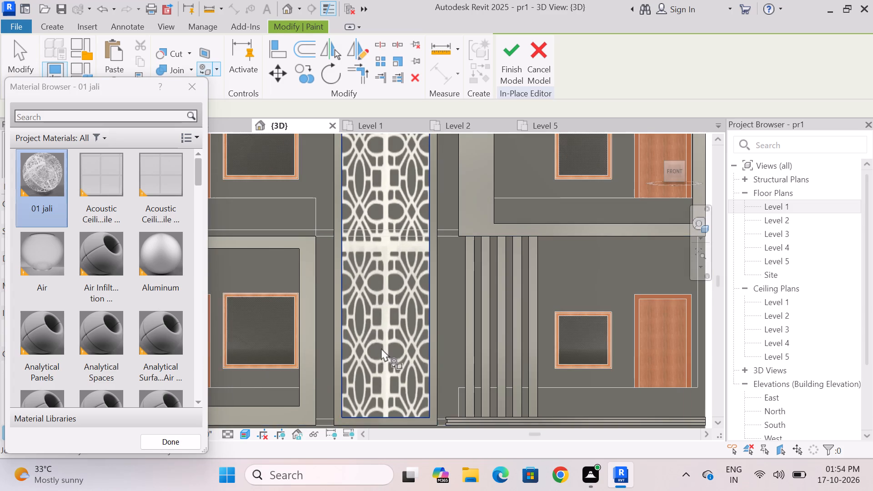
scroll(383, 346, "down", 2)
scroll(503, 268, "down", 3)
right_click(501, 269)
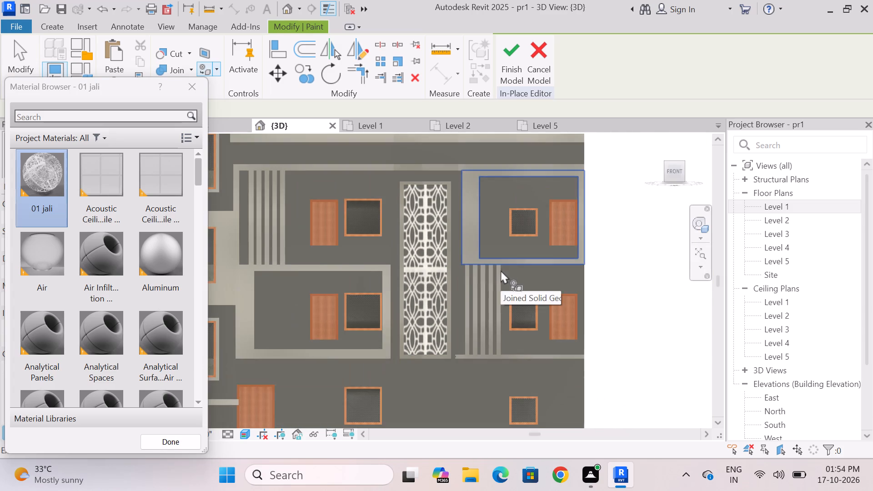
right_click(501, 270)
key("Escape")
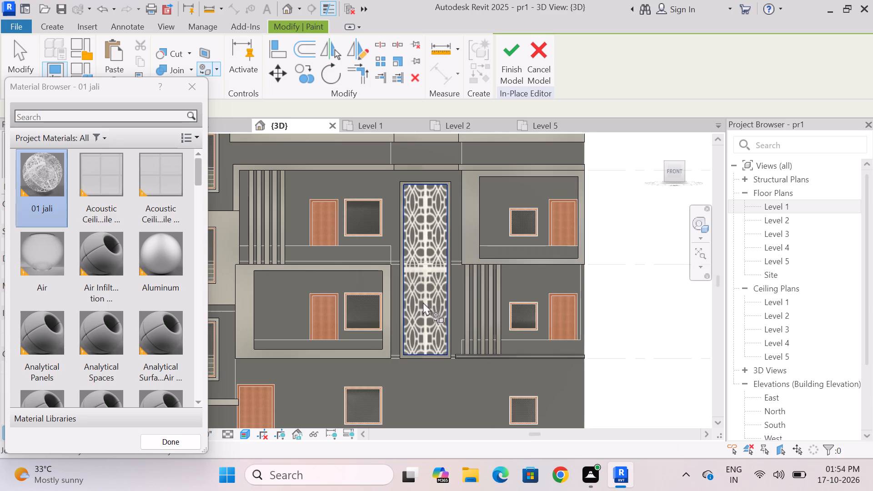
key("Escape")
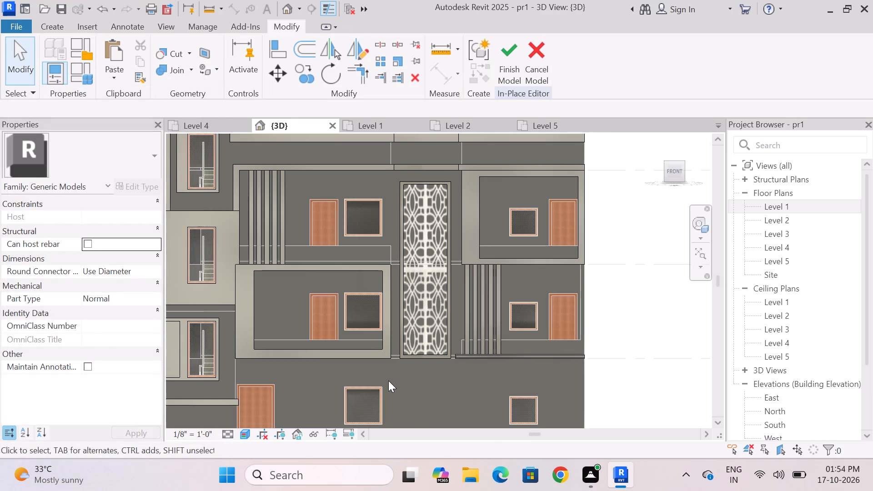
scroll(335, 289, "down", 3)
key("Escape")
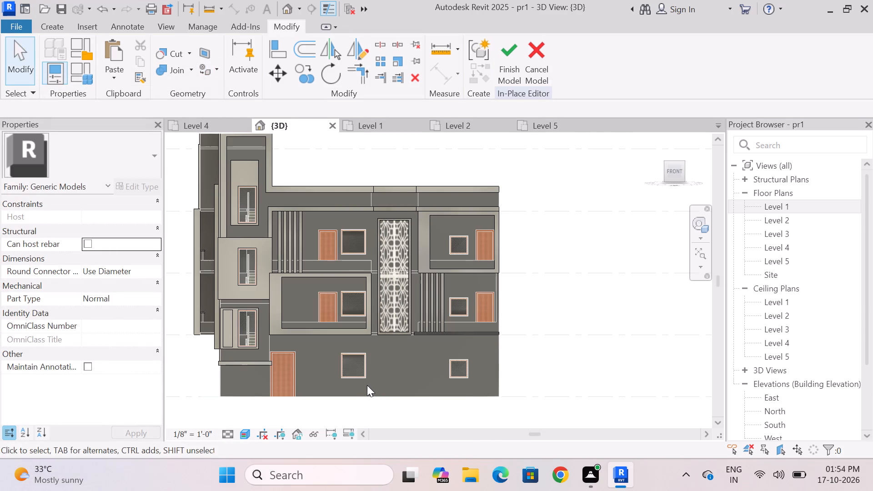
Examine the painted jali panel and the building's front and left facades from several angles in 3D.
middle_click_drag(370, 385, 392, 402, "shift")
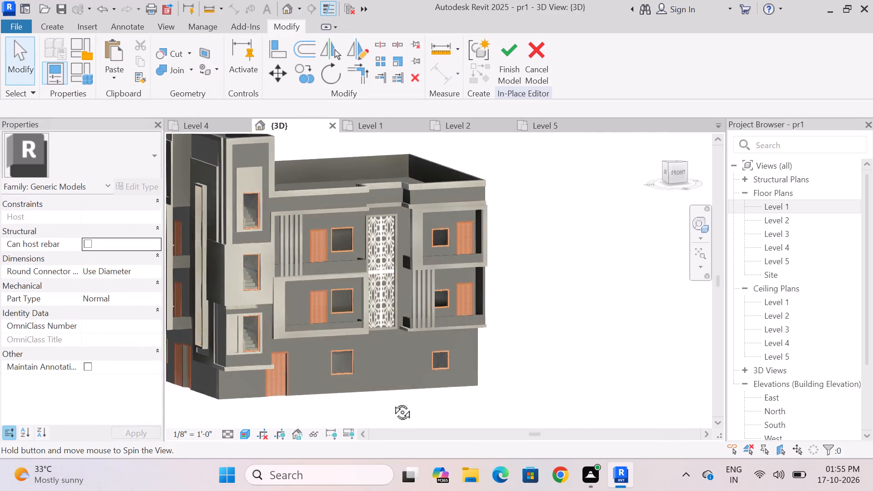
middle_click_drag(392, 402, 389, 399, "shift")
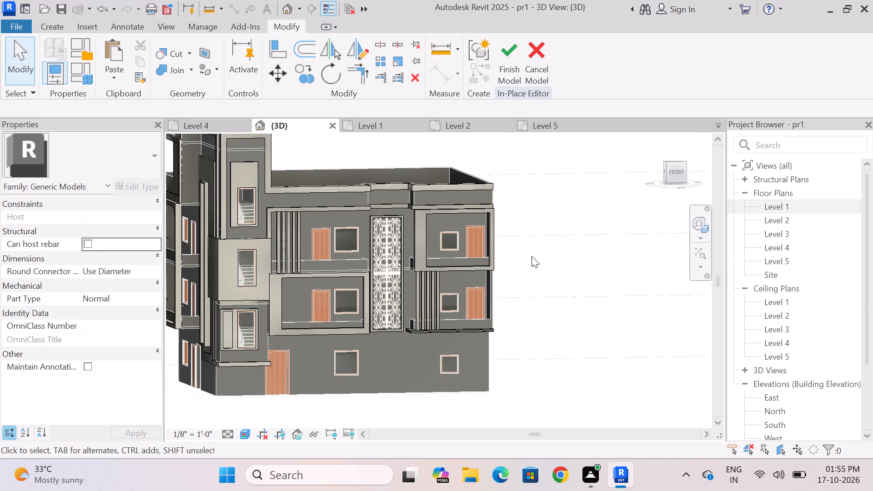
scroll(531, 274, "down", 2)
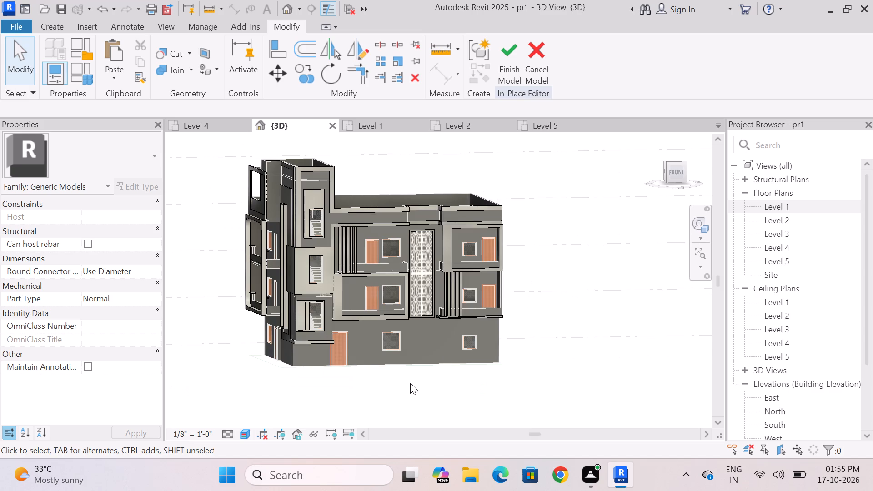
middle_click_drag(413, 383, 508, 371, "shift")
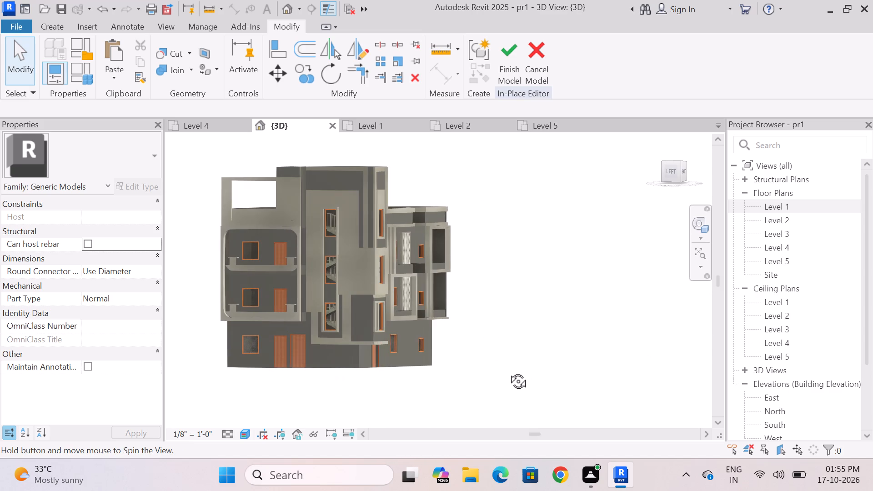
middle_click_drag(508, 371, 539, 366, "shift")
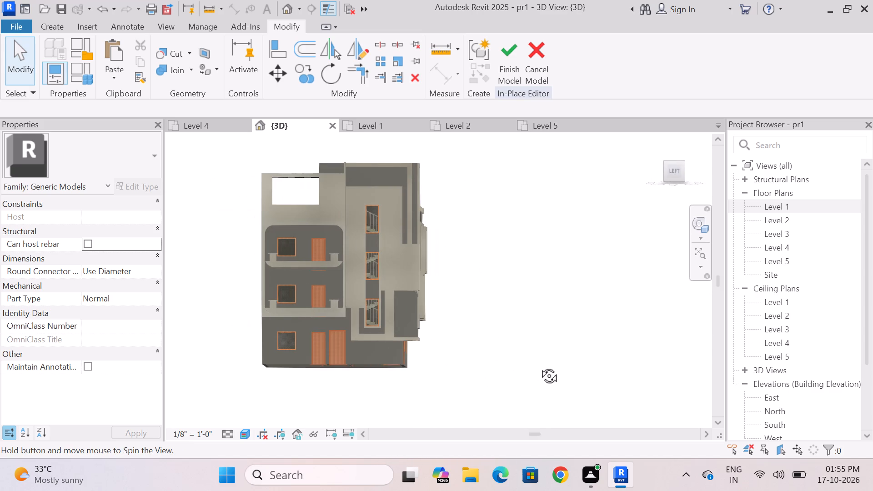
middle_click_drag(539, 366, 469, 366, "shift")
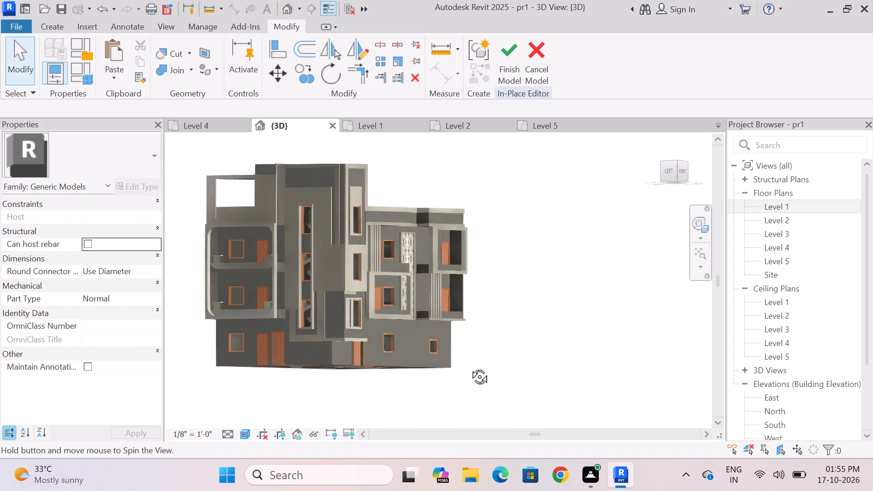
middle_click_drag(469, 366, 396, 373, "shift")
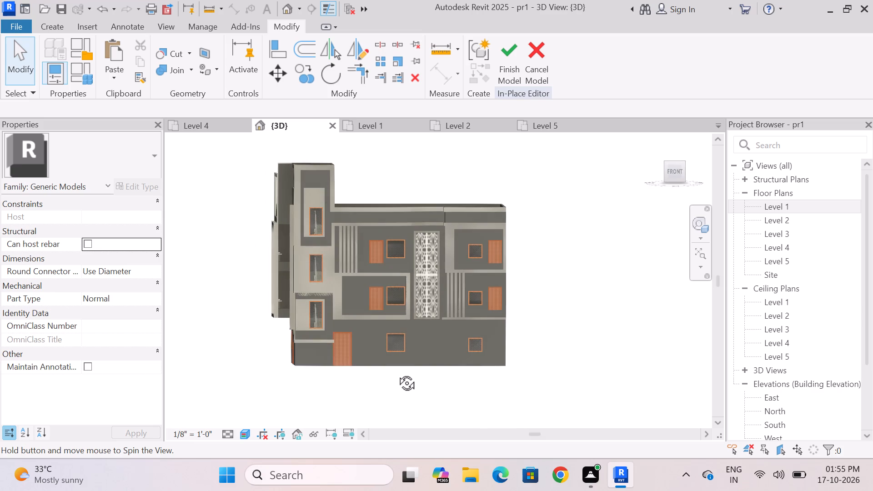
middle_click_drag(396, 373, 395, 373, "shift")
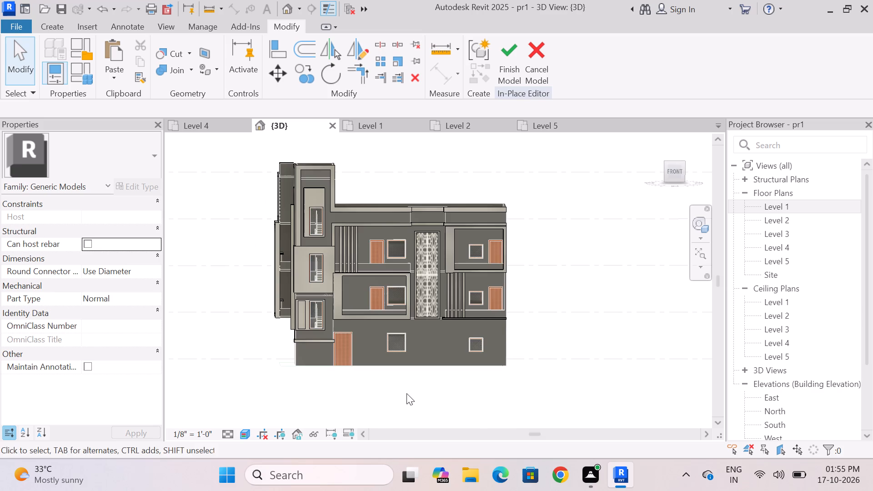
scroll(407, 394, "up", 1)
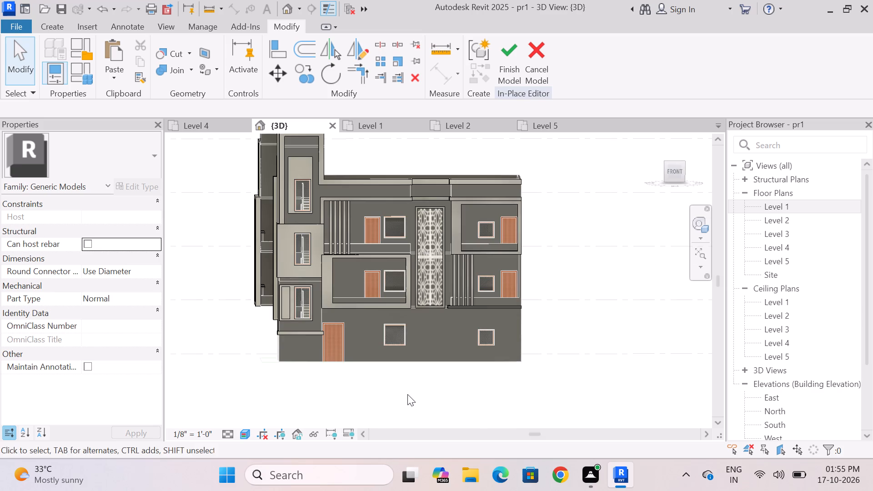
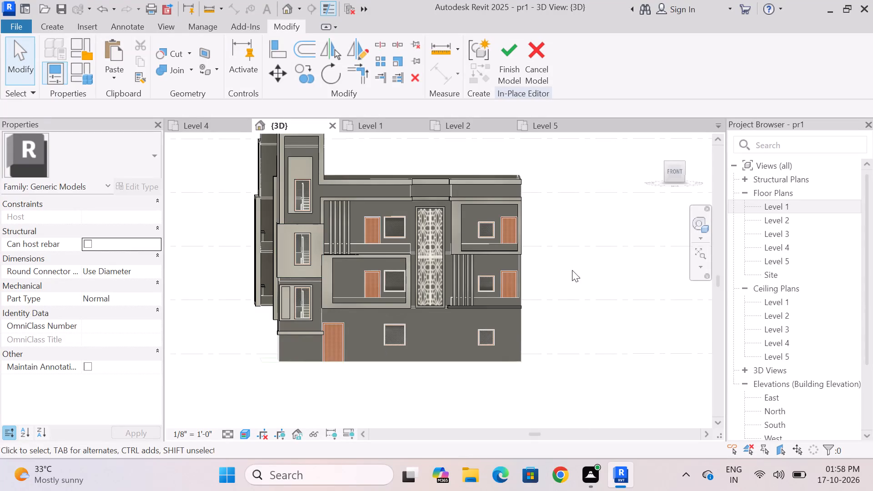
Finish the in-place generic model of the facade and return to the project.
scroll(495, 252, "down", 2)
scroll(456, 276, "down", 1)
scroll(382, 263, "up", 3)
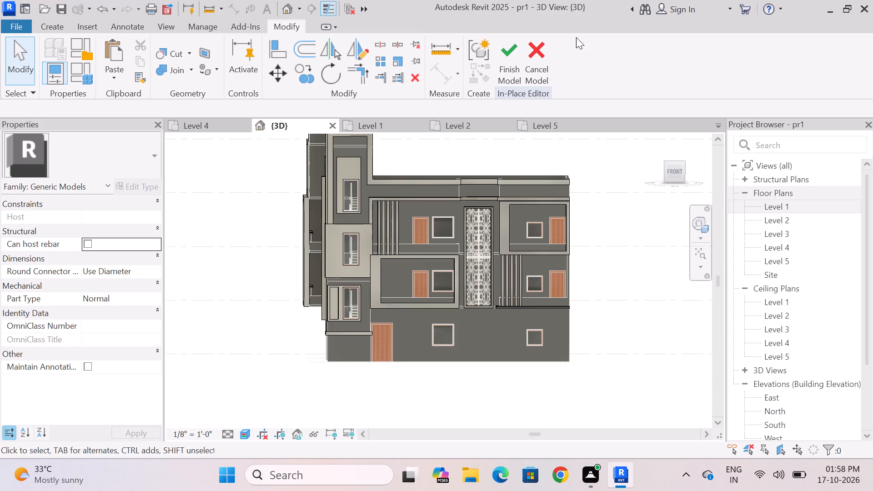
left_click(512, 60)
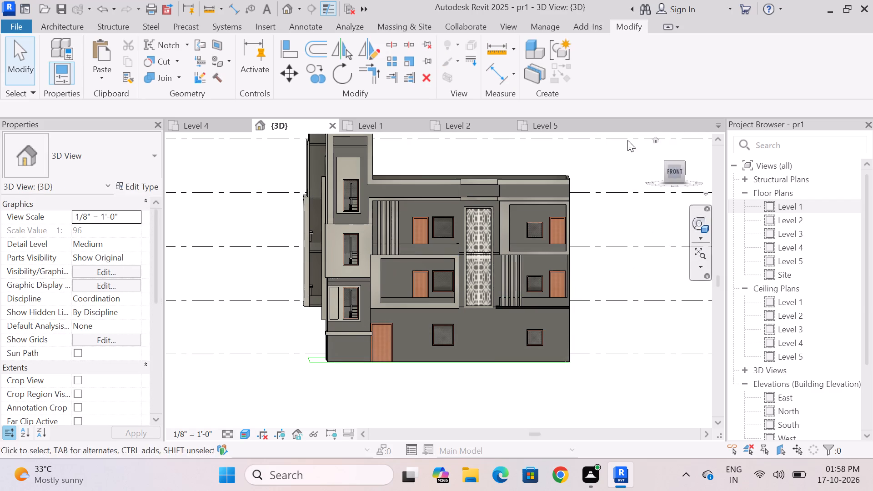
Close the application, saving the changes to the pr1 project.
scroll(490, 249, "up", 7)
scroll(326, 276, "up", 1)
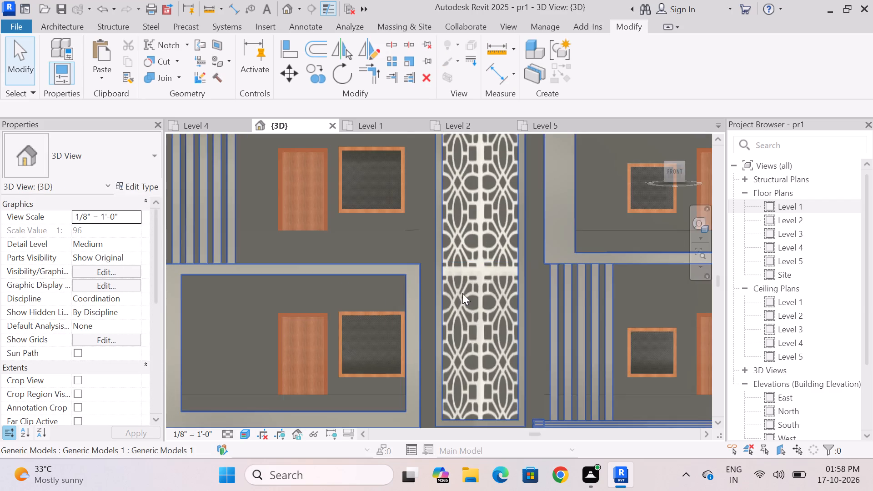
scroll(467, 295, "down", 8)
scroll(405, 313, "down", 4)
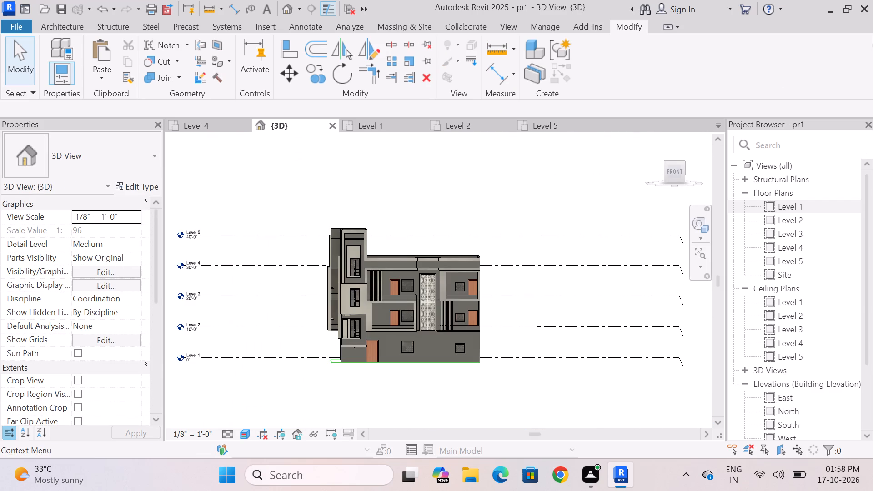
left_click(861, 13)
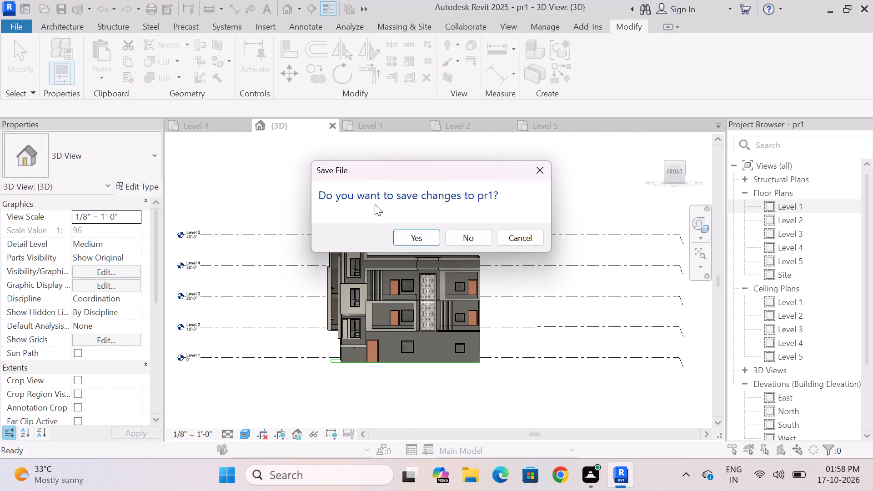
left_click(415, 236)
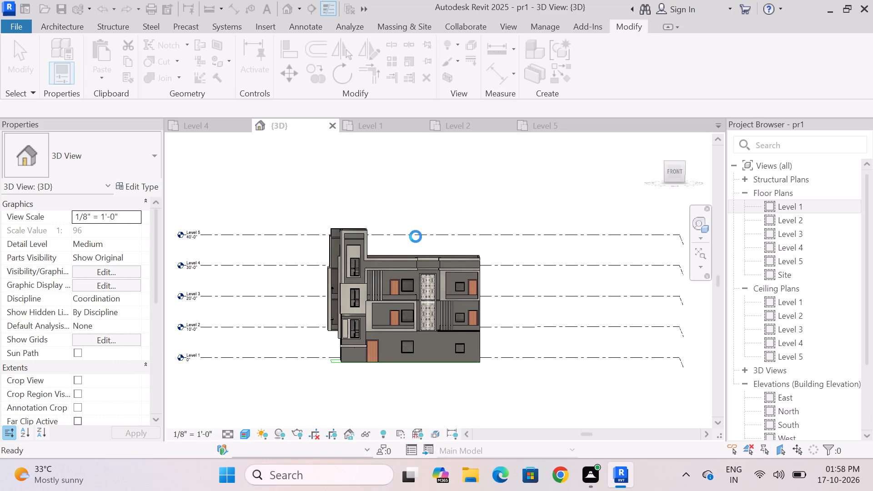
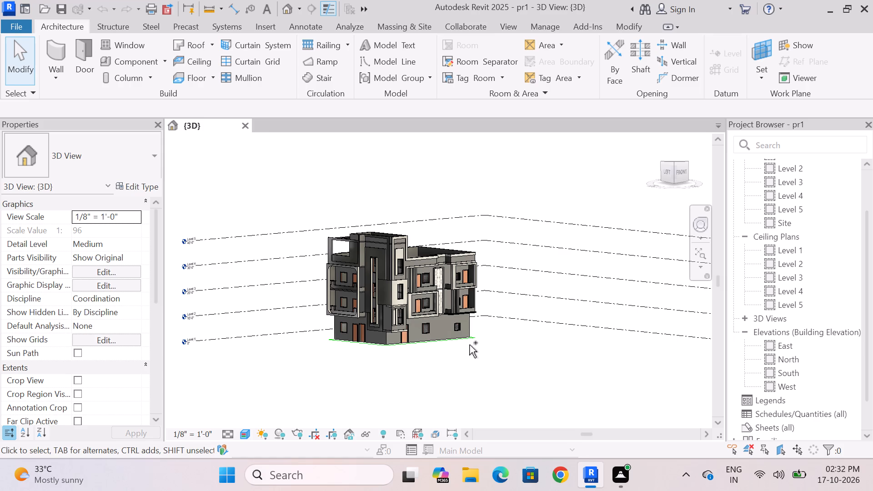
Inspect the building model in the 3D view, from its left side and then at a slight angle toward the front.
scroll(498, 301, "down", 3, "ctrl")
scroll(447, 322, "up", 12, "ctrl")
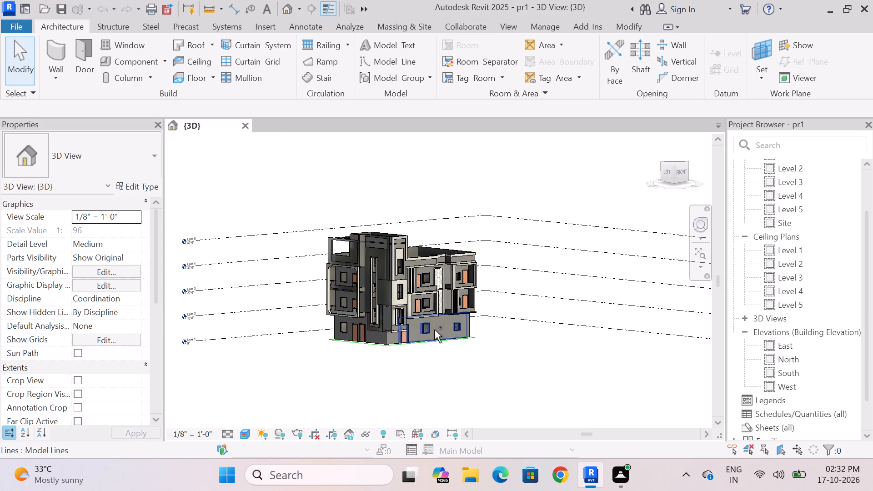
scroll(403, 276, "up", 8, "ctrl")
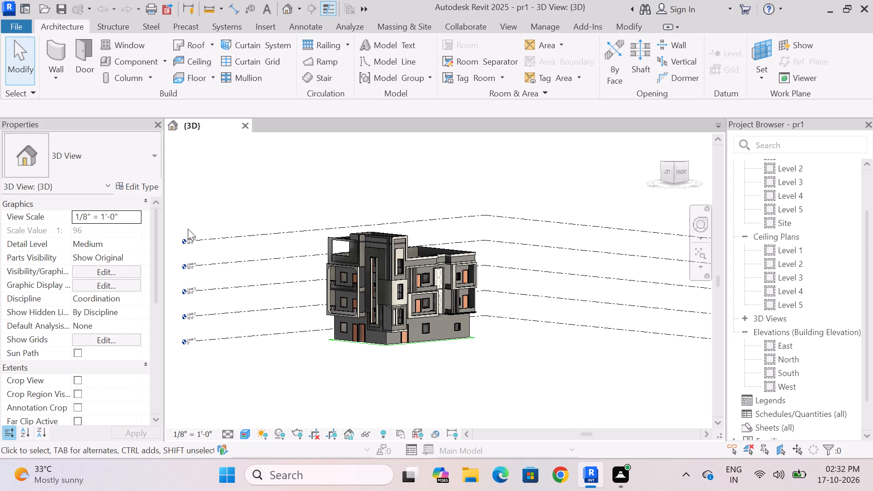
left_click(671, 170)
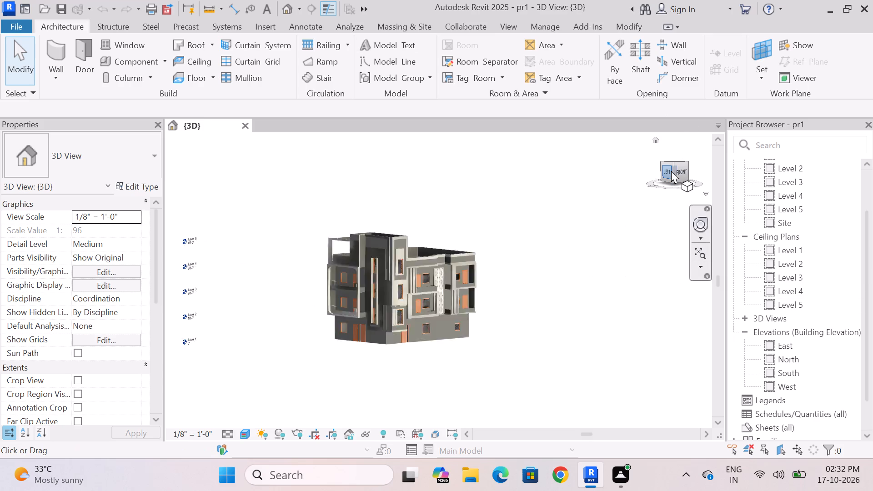
scroll(426, 312, "up", 9)
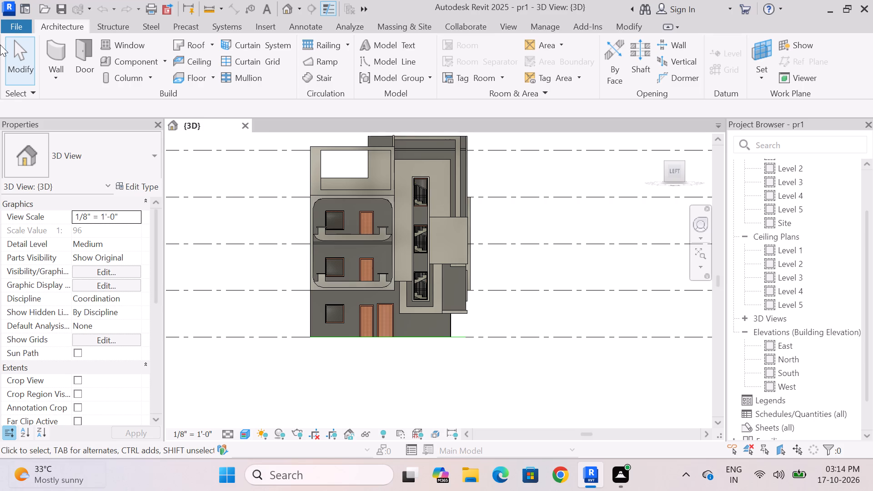
scroll(547, 217, "down", 1)
scroll(447, 201, "down", 2)
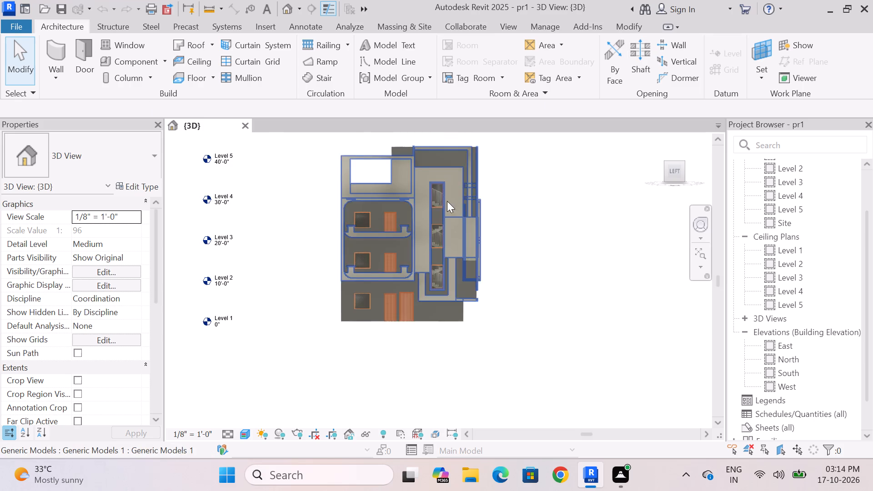
middle_click_drag(450, 323, 415, 326)
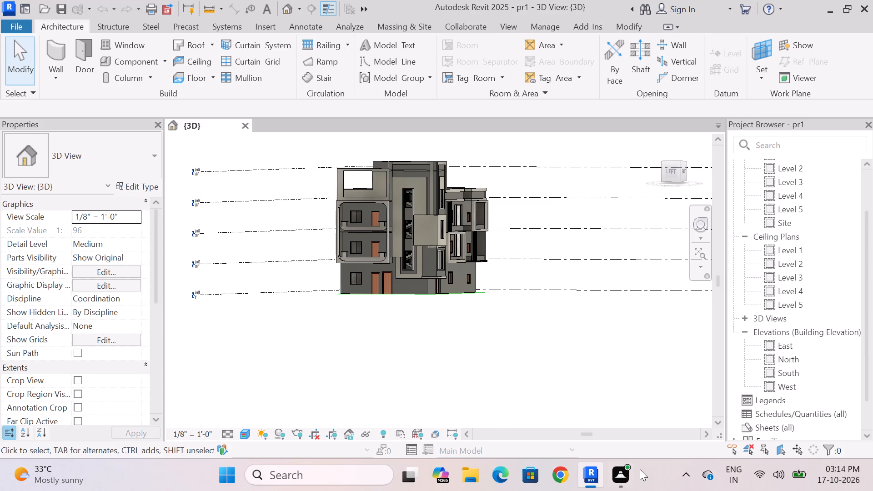
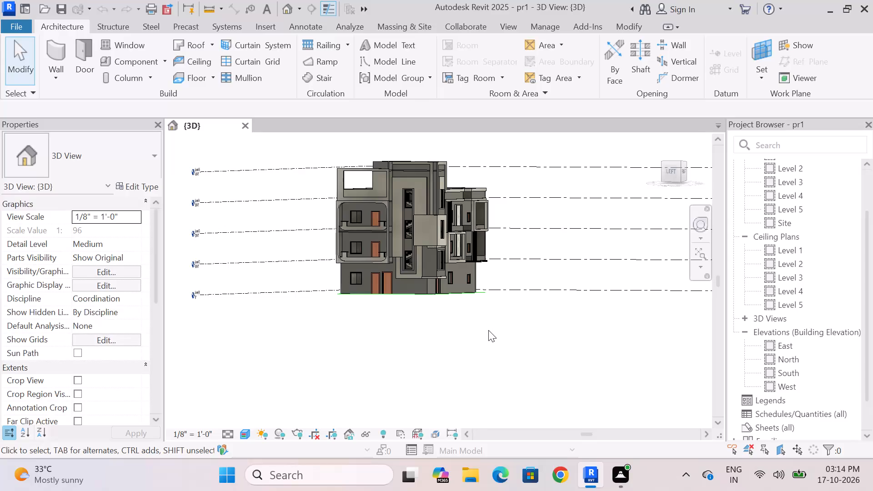
Inspect the building's front facade and left side in the 3D view from several angles and distances.
middle_click_drag(485, 331, 450, 341, "shift")
scroll(449, 341, "down", 3)
scroll(451, 344, "up", 3)
middle_click_drag(452, 344, 417, 346, "shift")
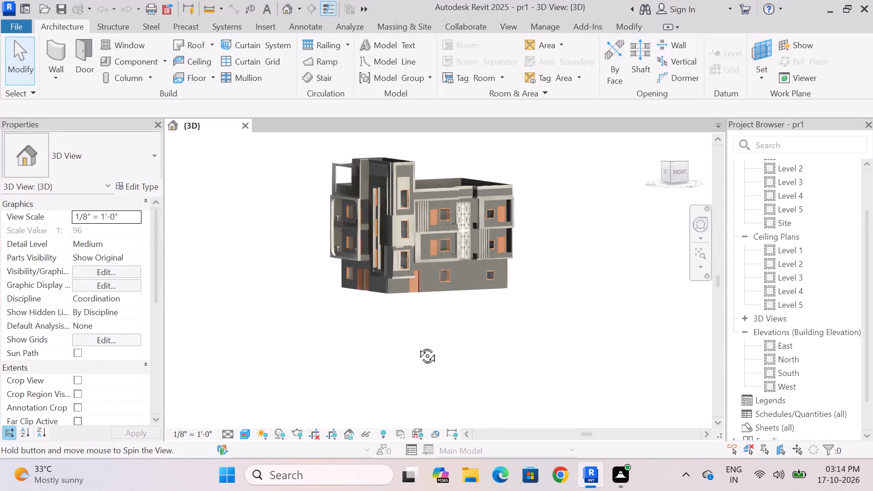
middle_click_drag(417, 346, 404, 348, "shift")
scroll(409, 347, "down", 2)
middle_click_drag(414, 350, 434, 343, "shift")
scroll(433, 348, "down", 3)
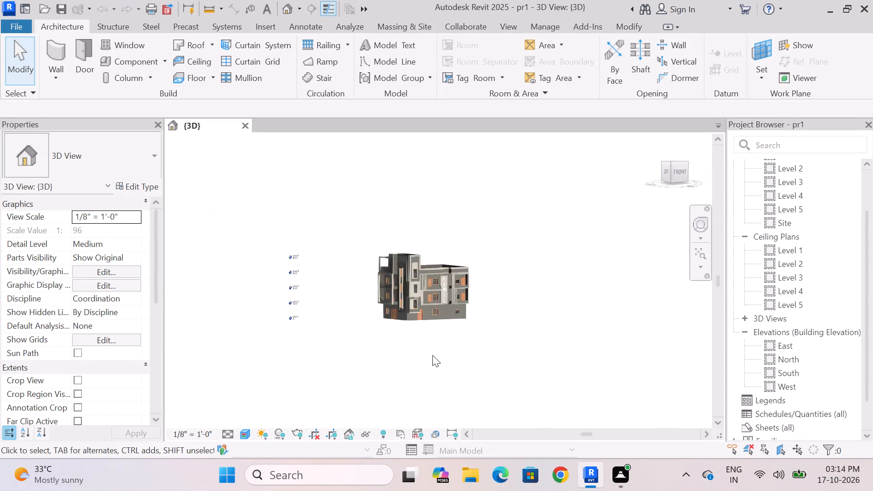
scroll(445, 290, "up", 7)
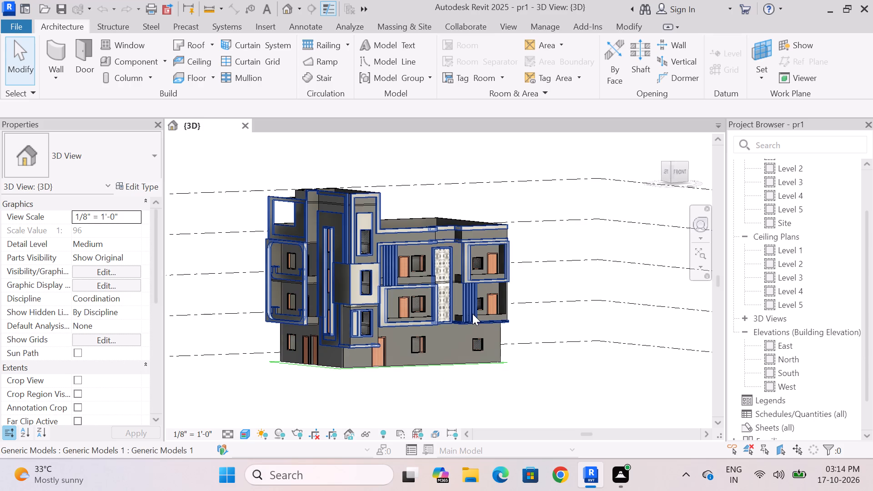
scroll(442, 303, "down", 3)
middle_click_drag(442, 361, 419, 359, "shift")
scroll(421, 364, "up", 2)
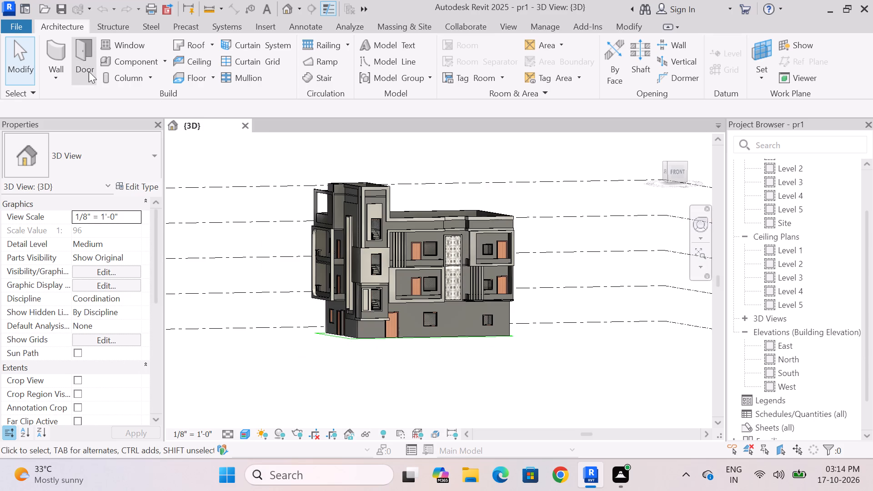
Open the project's Material Browser.
left_click(617, 24)
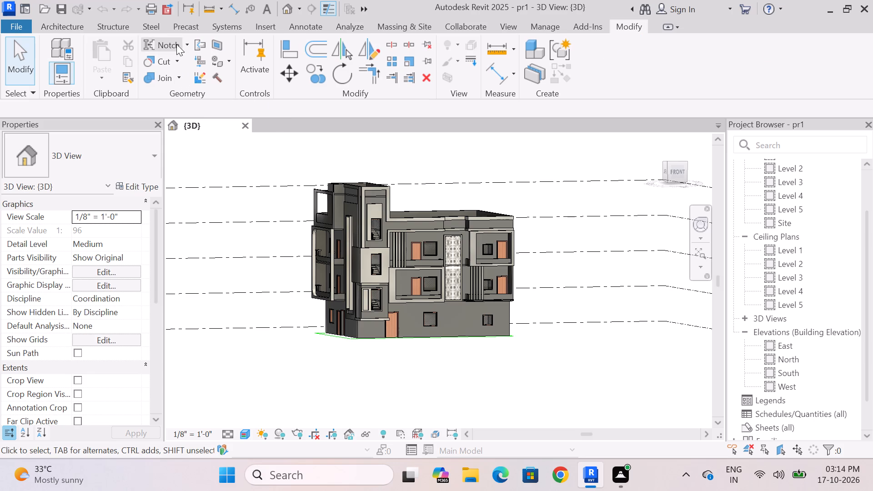
left_click(542, 23)
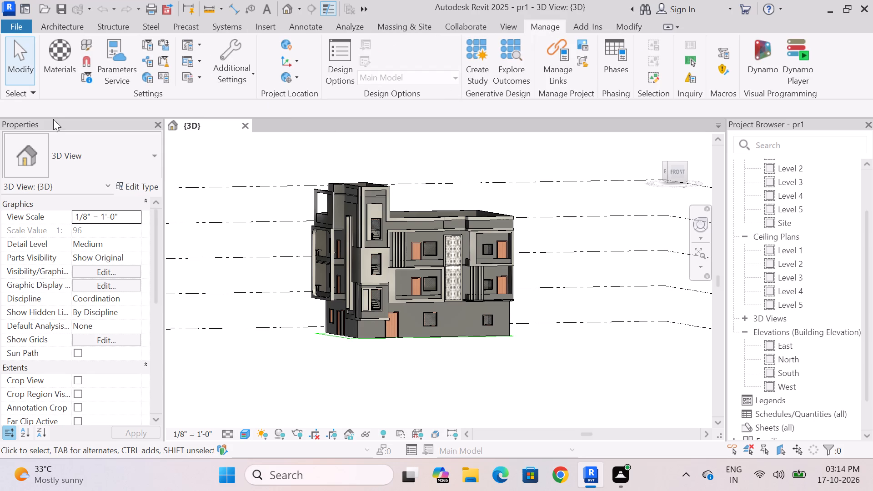
left_click(55, 55)
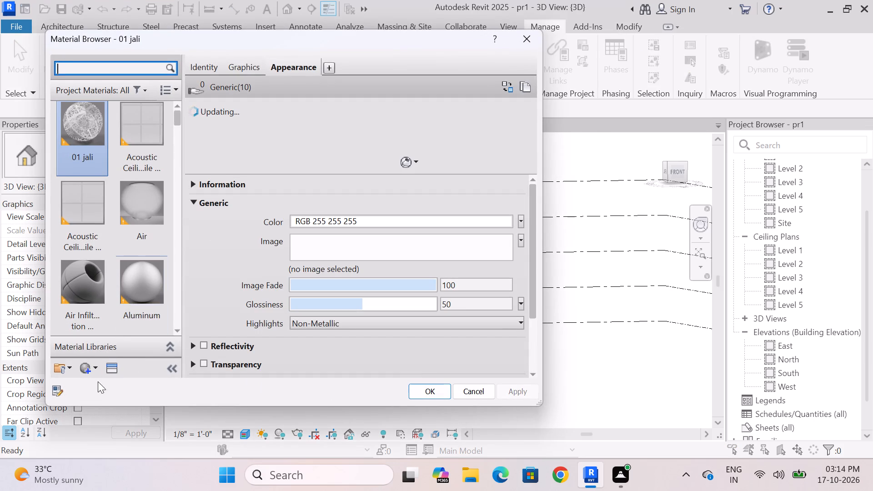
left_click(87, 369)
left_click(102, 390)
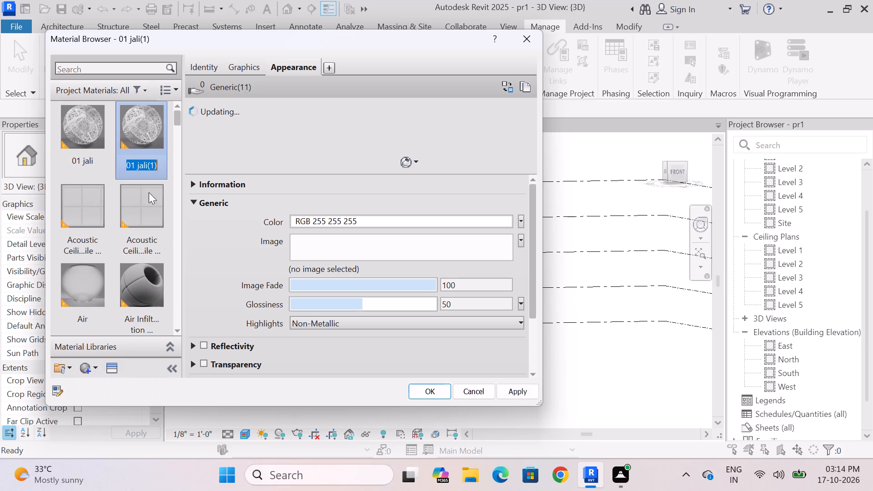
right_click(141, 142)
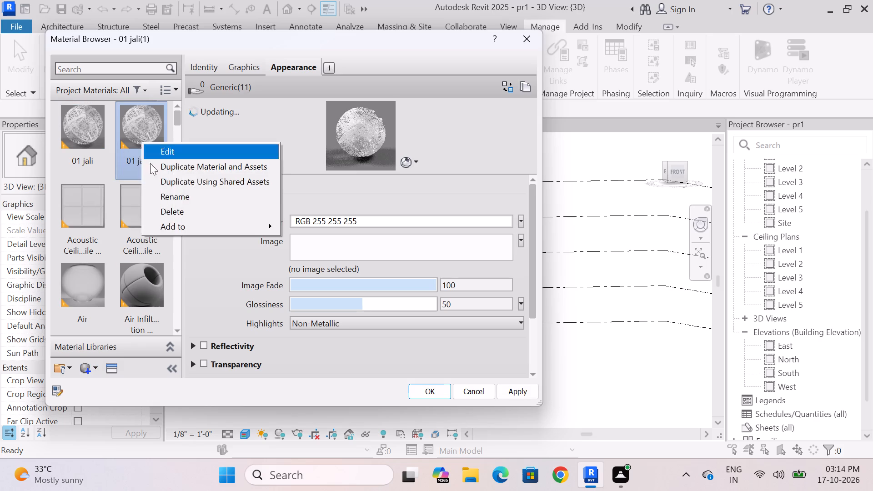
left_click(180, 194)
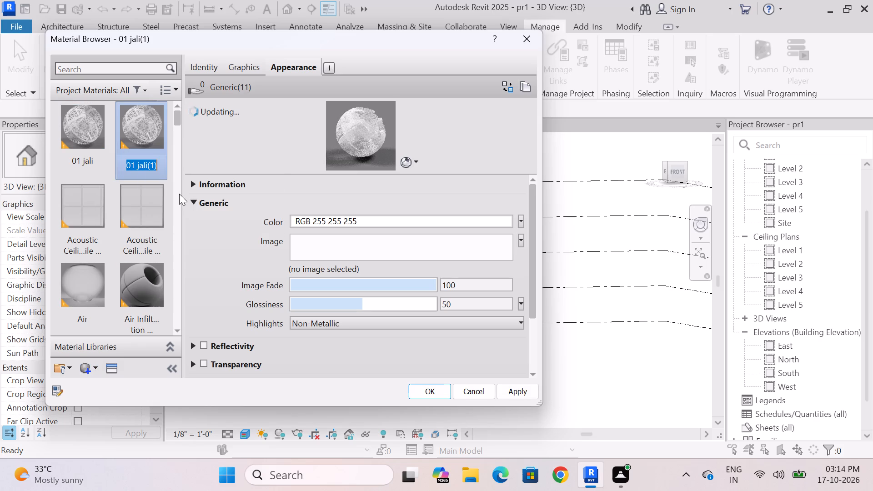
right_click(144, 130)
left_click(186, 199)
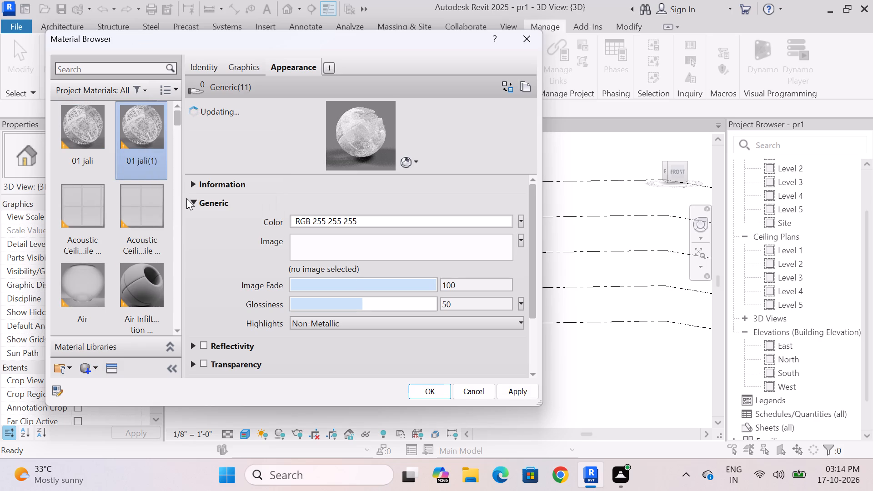
Create a new material and name it 01 colour 1.
left_click(83, 370)
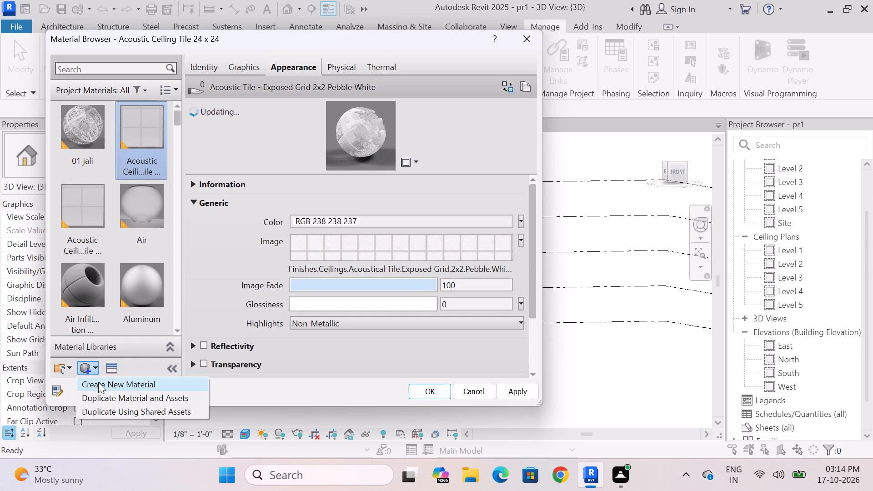
left_click(98, 382)
right_click(92, 214)
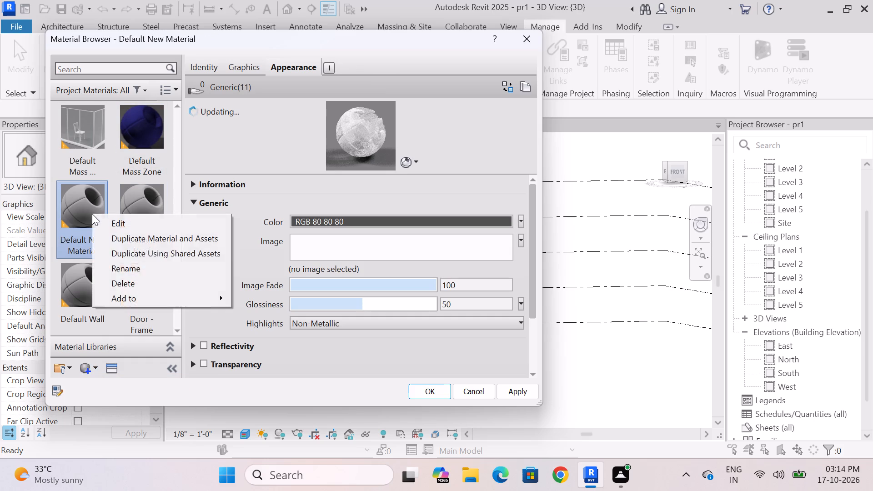
left_click(123, 273)
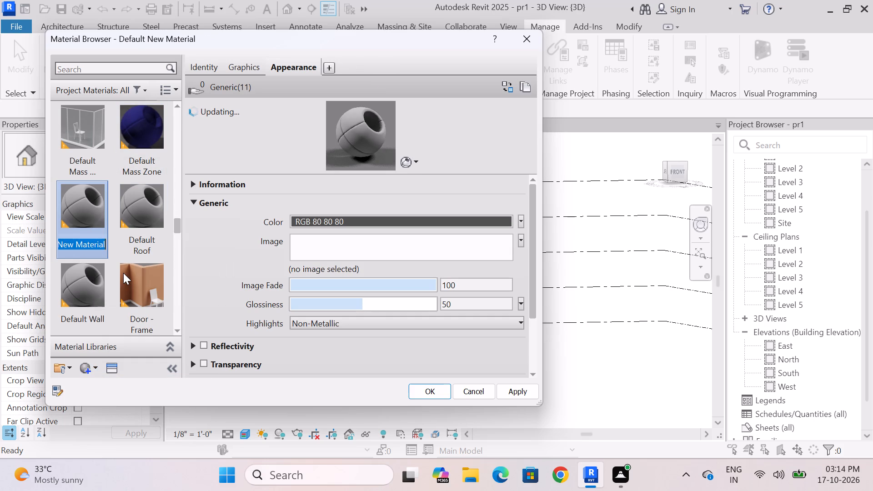
key("BackSpace")
type("01")
key("space")
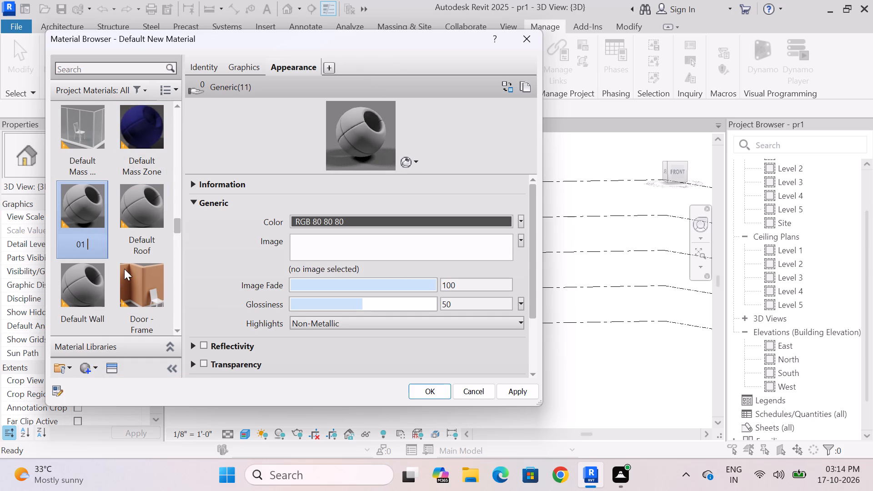
type("colour 1")
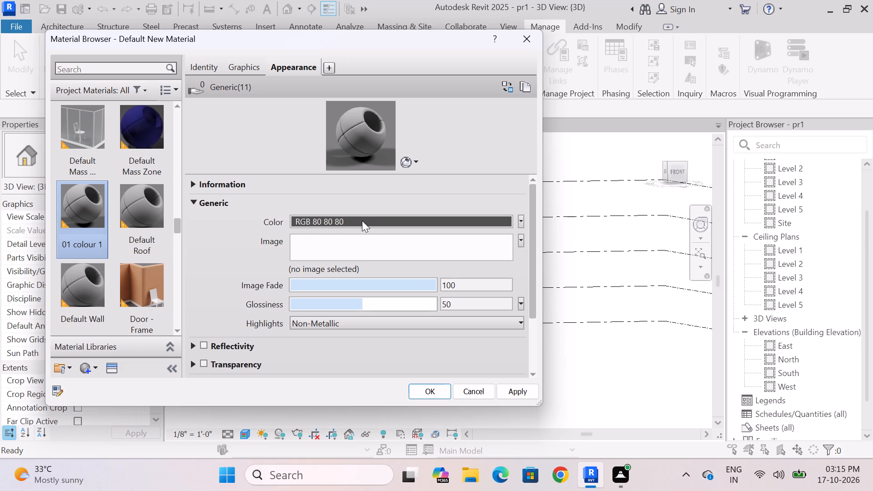
Base 01 colour 1's appearance colour on PANTONE 16-1318 TPX from the PANTONE f + h Paper book, lighten it to RGB 207 191 180, and apply.
left_click(362, 220)
left_click(406, 308)
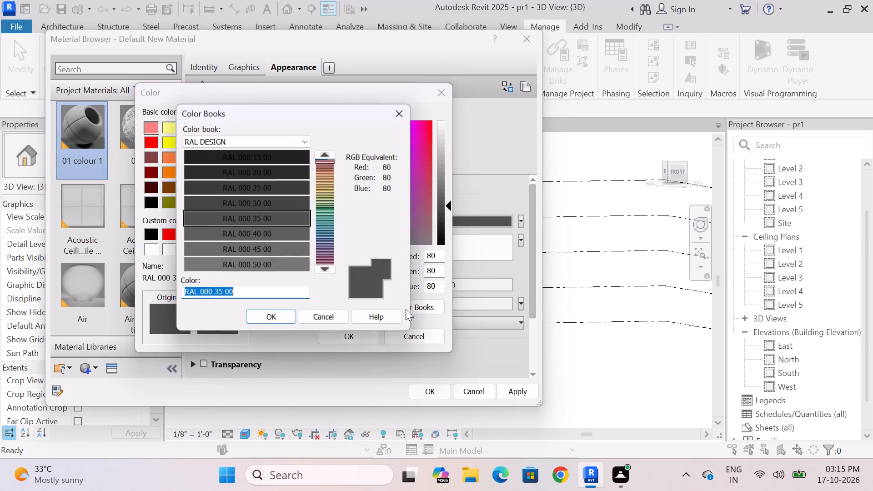
left_click(277, 145)
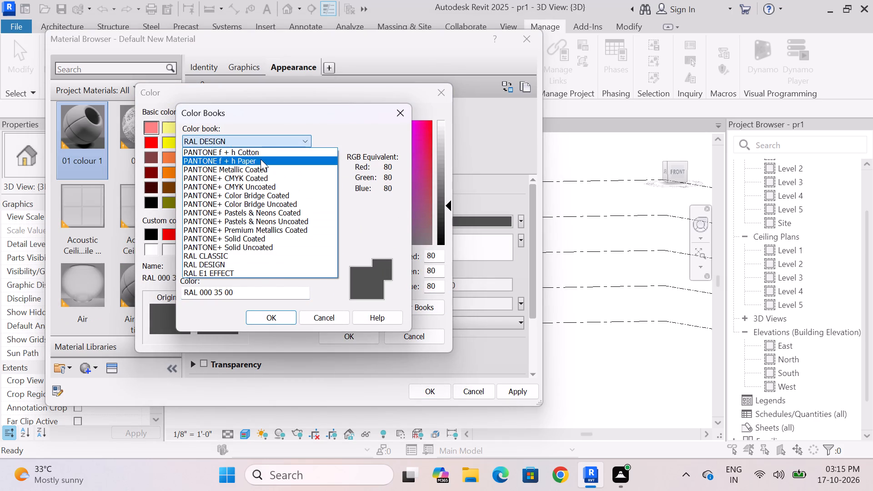
left_click(261, 159)
left_click(292, 230)
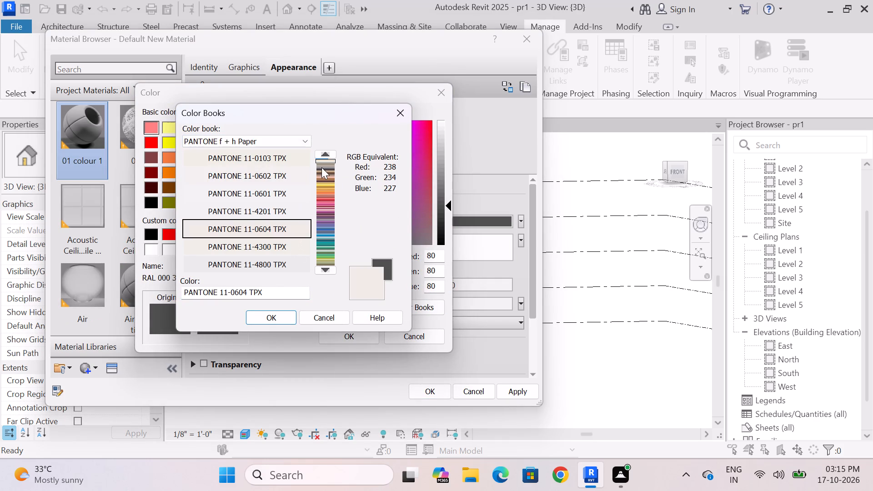
left_click(321, 167)
left_click(326, 175)
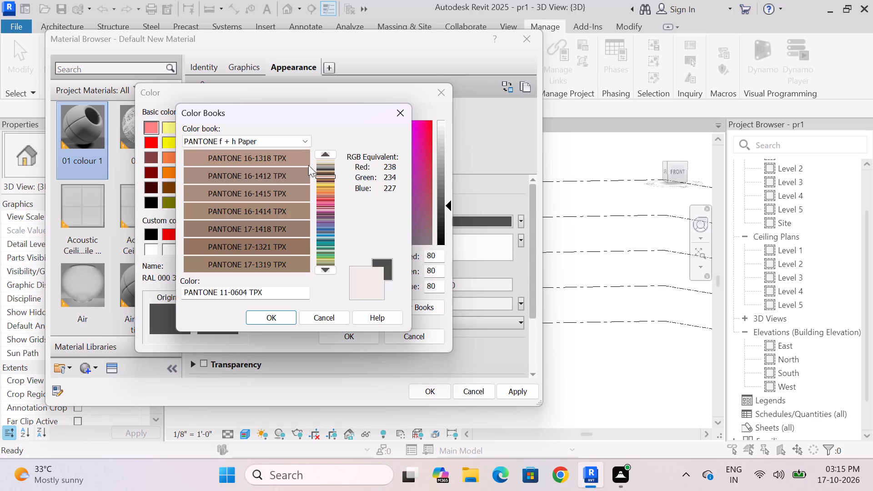
left_click(300, 162)
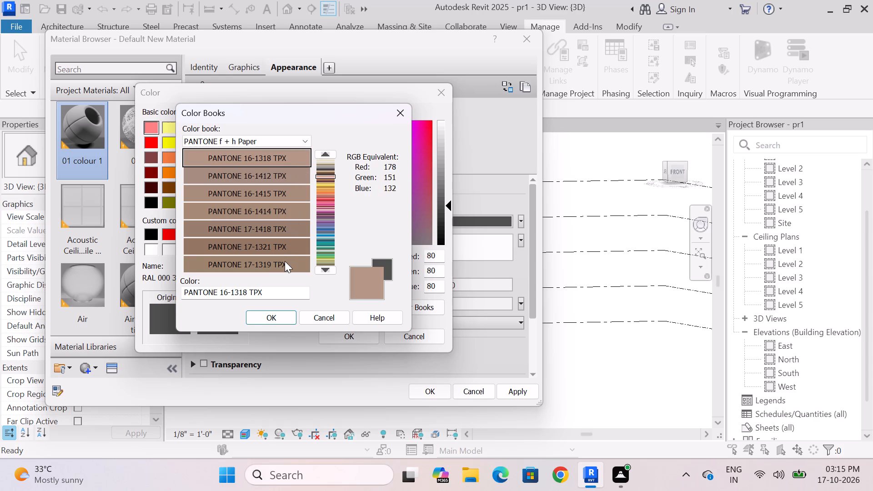
left_click(285, 262)
left_click(299, 155)
left_click(272, 313)
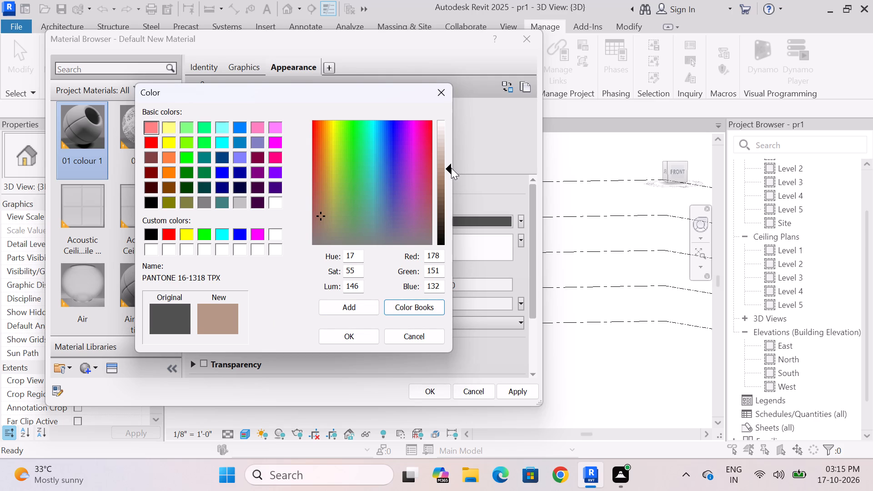
left_click_drag(451, 170, 451, 154)
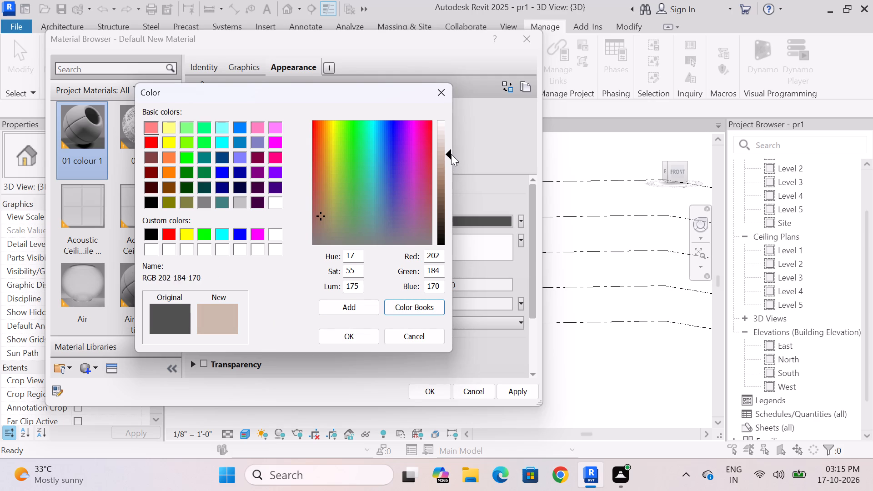
left_click_drag(451, 154, 451, 150)
left_click(341, 333)
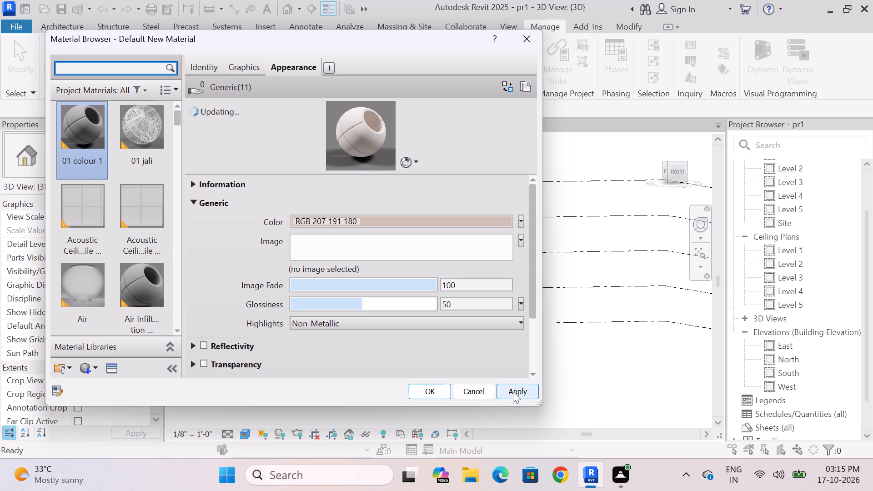
left_click(513, 391)
Duplicate the 01 colour 1 material with its assets, darken the copy's appearance colour to RGB 133 103 84, and apply.
right_click(90, 122)
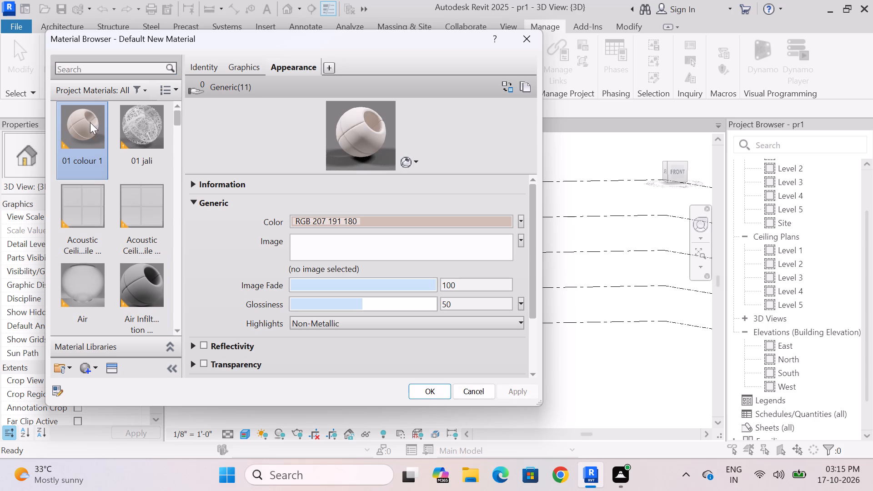
left_click(133, 150)
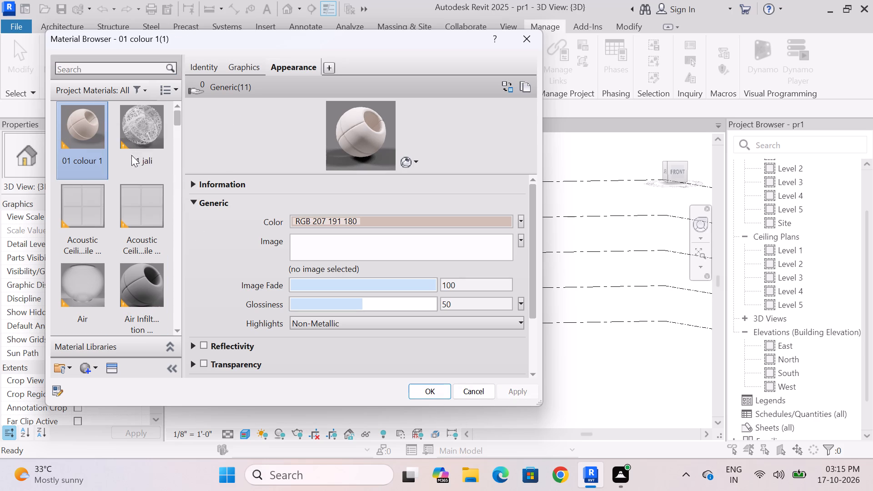
left_click(383, 223)
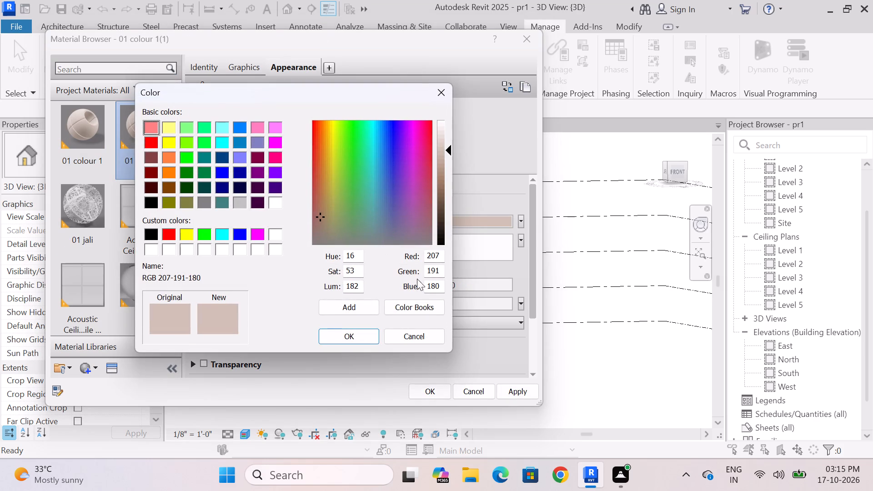
left_click_drag(448, 149, 449, 168)
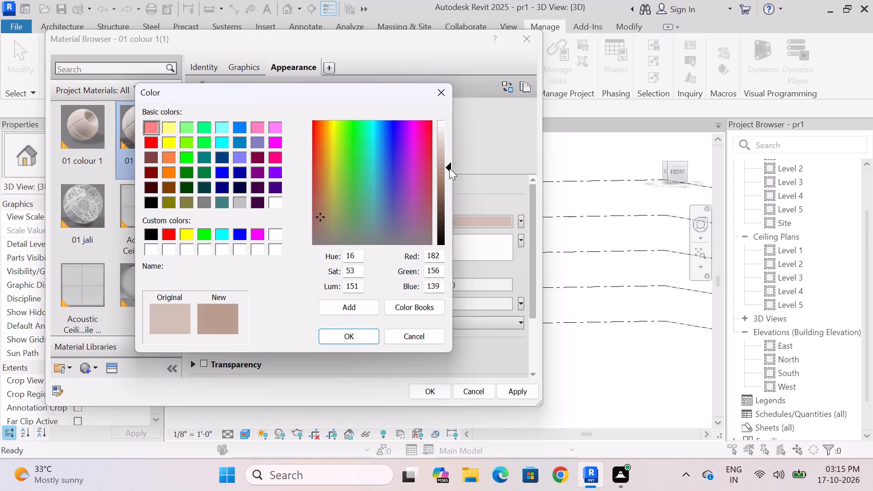
left_click_drag(449, 168, 449, 180)
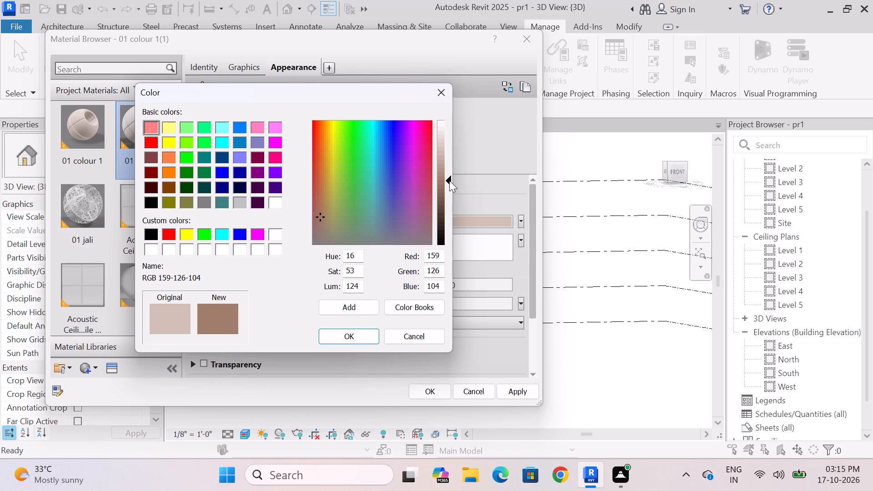
left_click_drag(449, 180, 450, 182)
left_click_drag(450, 182, 450, 191)
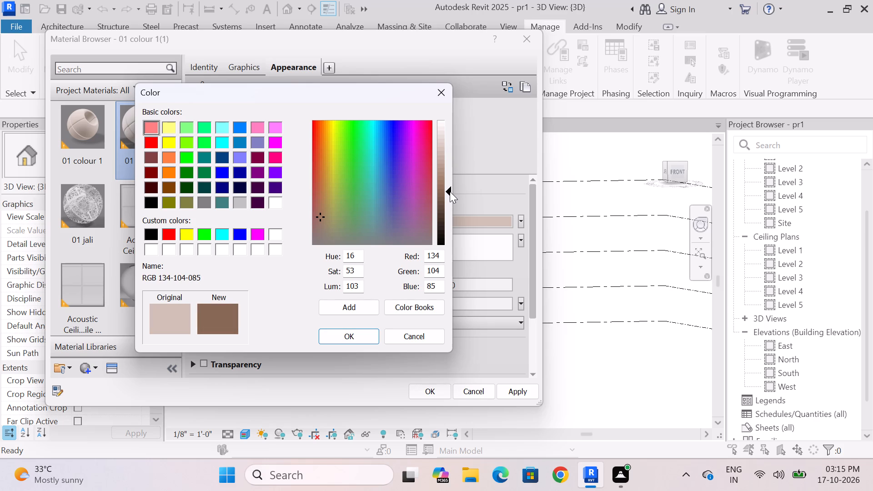
left_click_drag(450, 191, 450, 190)
left_click_drag(450, 190, 450, 192)
left_click(355, 333)
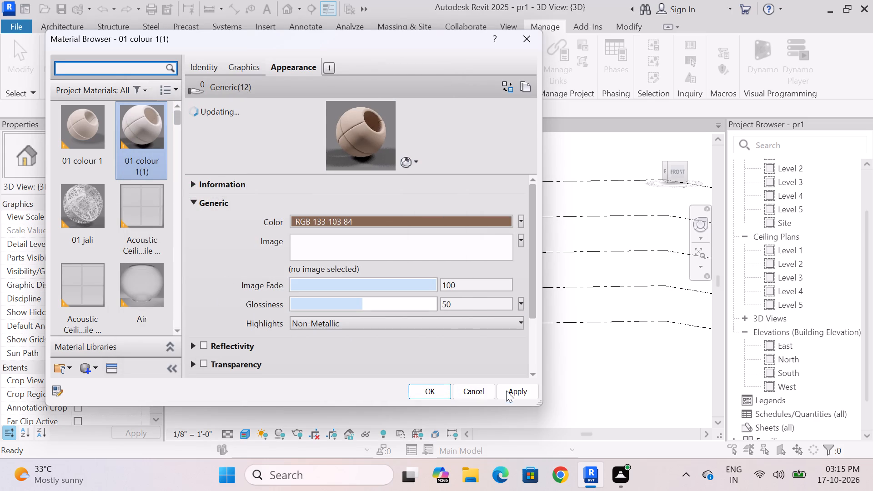
left_click(514, 395)
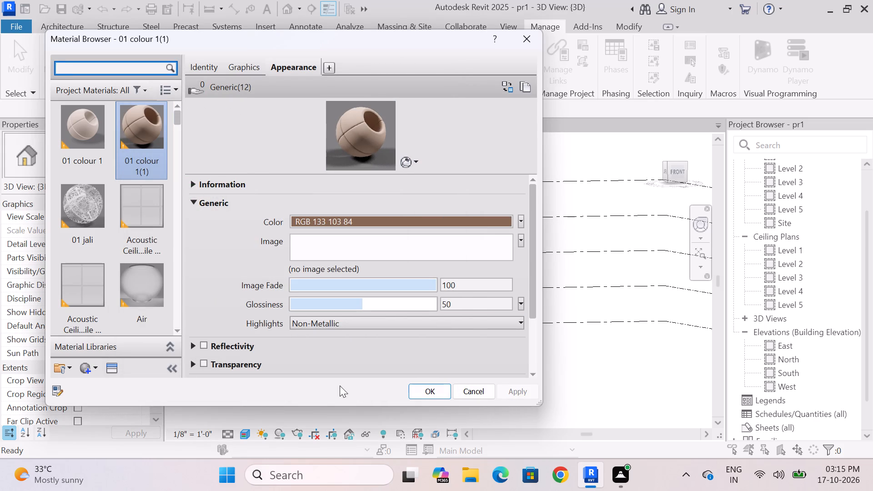
Create a new material and name it 02 white.
left_click(82, 369)
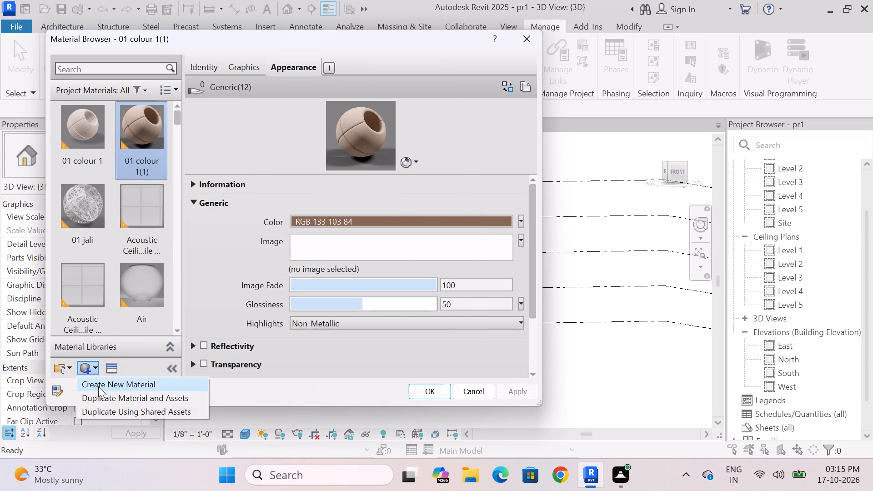
left_click(104, 388)
right_click(83, 206)
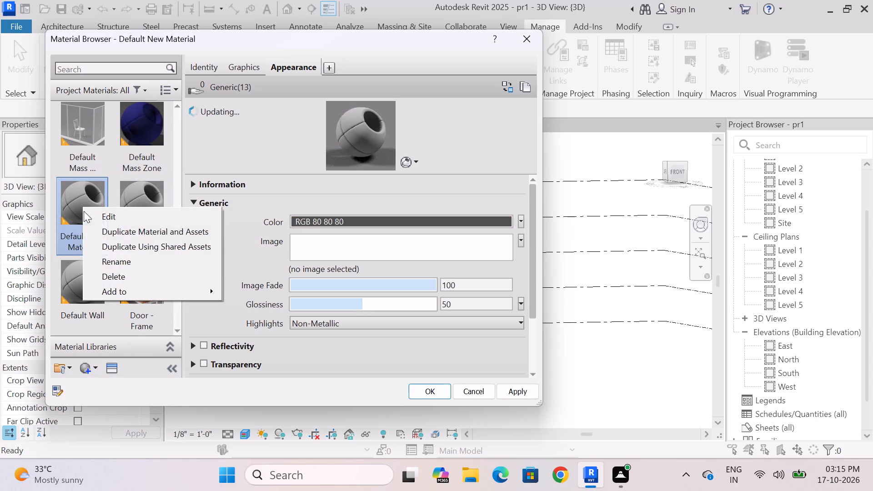
left_click(131, 265)
key("BackSpace")
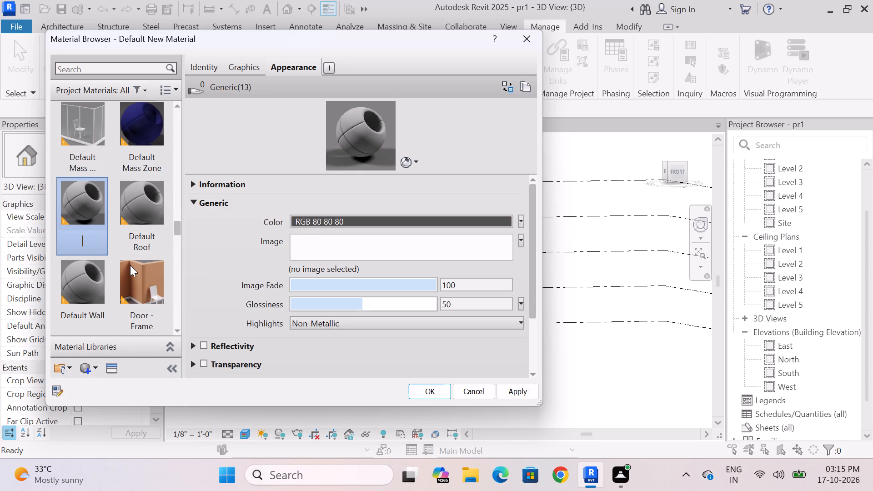
type("white")
key("Left")
key("Left")
key("Left")
key("Left")
key("Left")
key("Left")
key("Left")
type("02")
key("space")
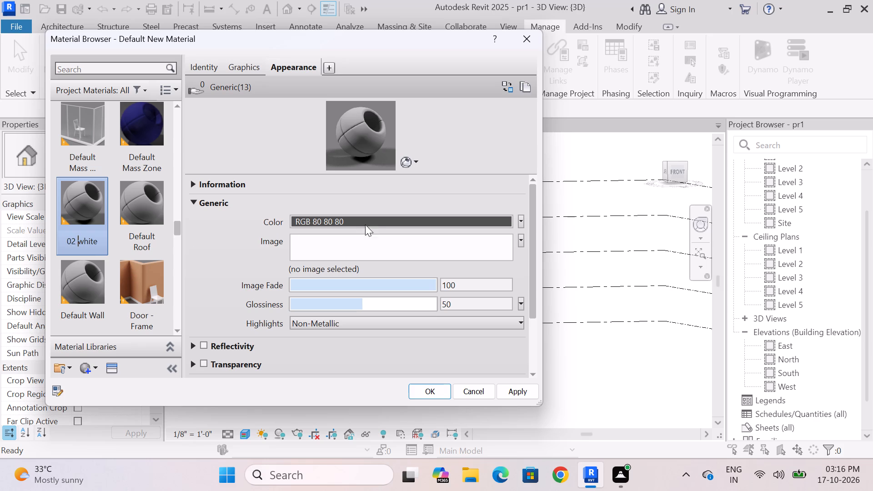
Set the 02 white material's appearance colour to white, RGB 255 255 255, apply it and close the material editor.
left_click(370, 220)
left_click(276, 235)
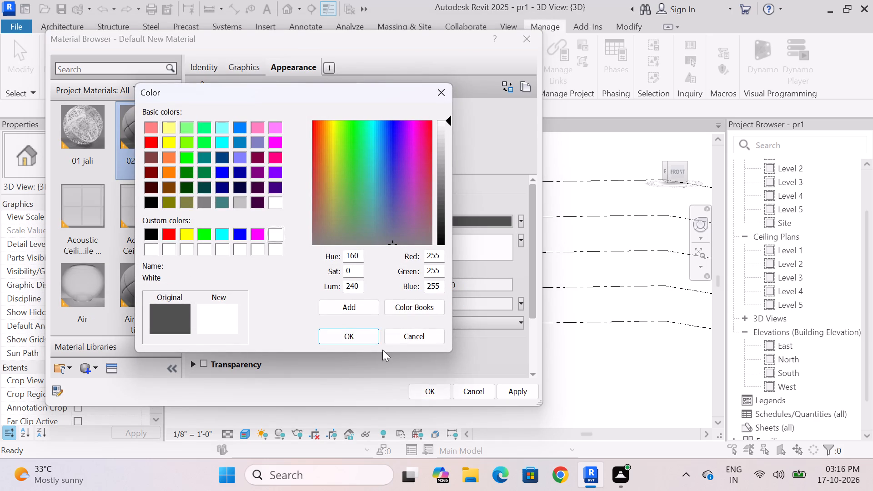
left_click(361, 337)
left_click(514, 389)
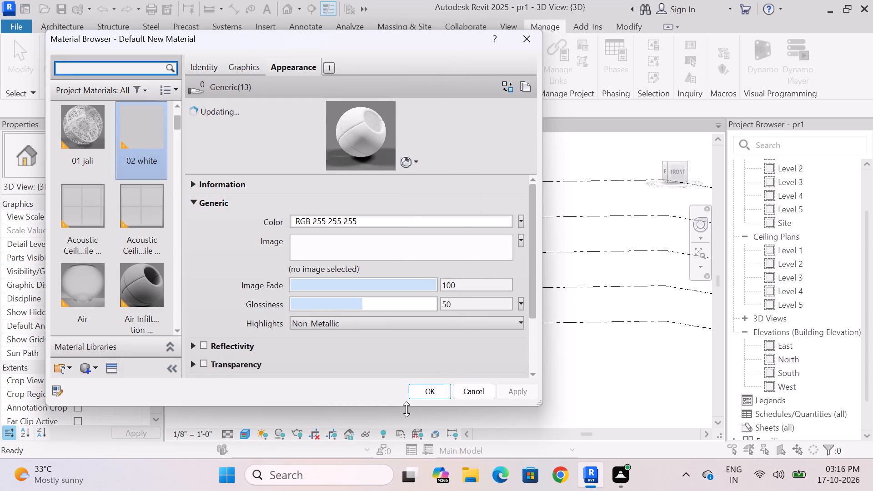
left_click(432, 391)
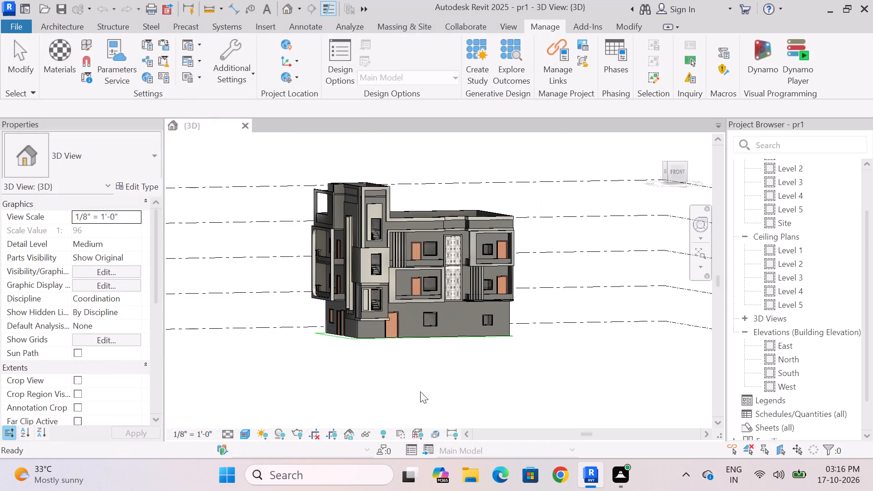
Start Paint with the 01 colour 1 material and paint the ground-floor exterior walls on the front and left elevations.
middle_click_drag(338, 370, 363, 370, "shift")
scroll(396, 397, "down", 1)
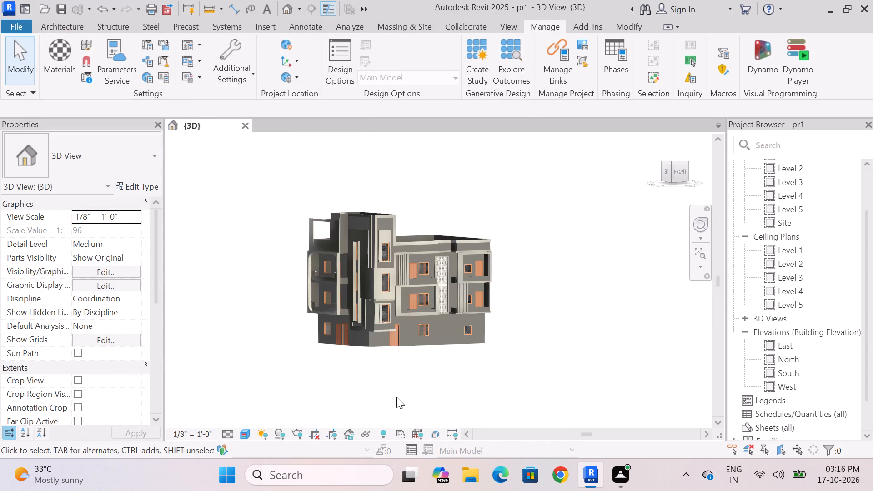
scroll(396, 397, "up", 2)
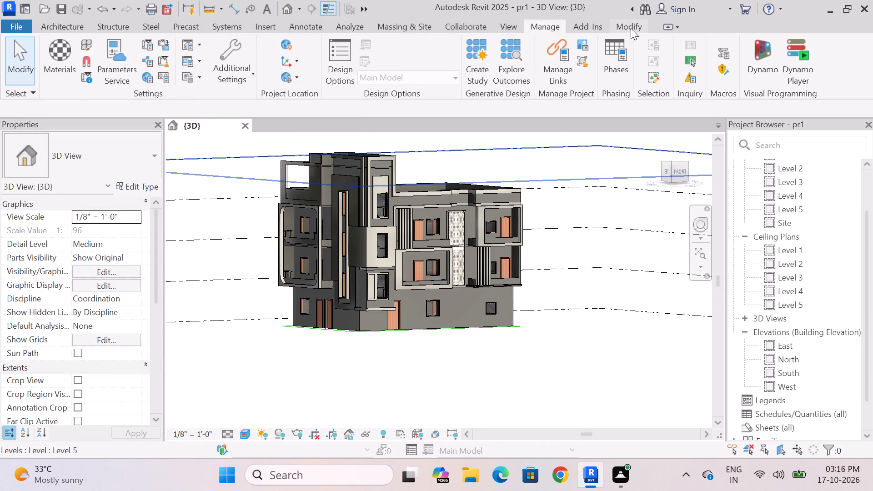
left_click(631, 29)
left_click(218, 63)
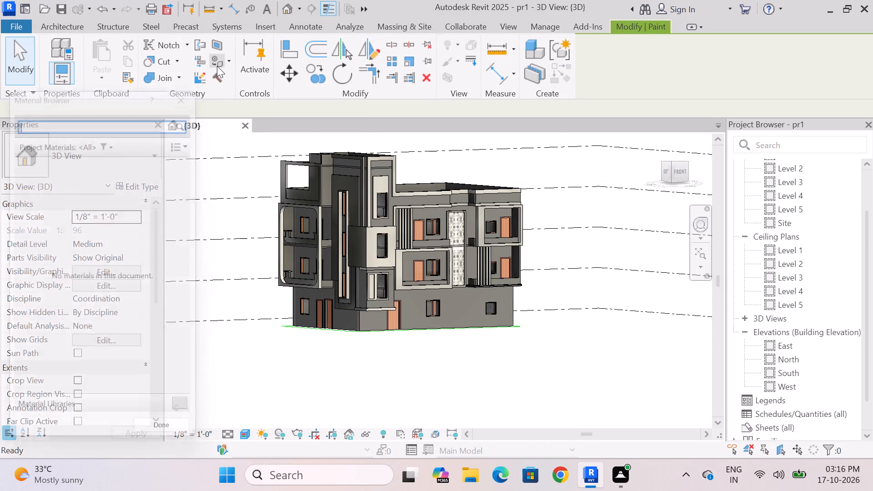
left_click(40, 174)
scroll(404, 293, "up", 4)
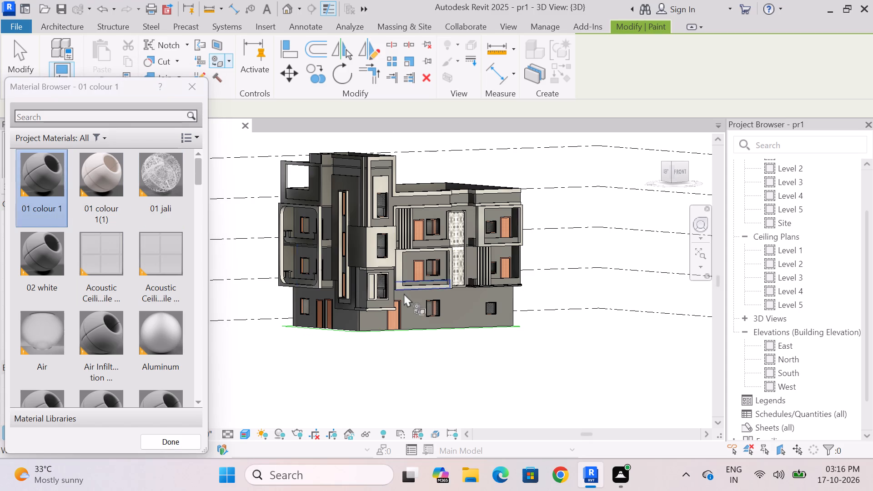
left_click(418, 321)
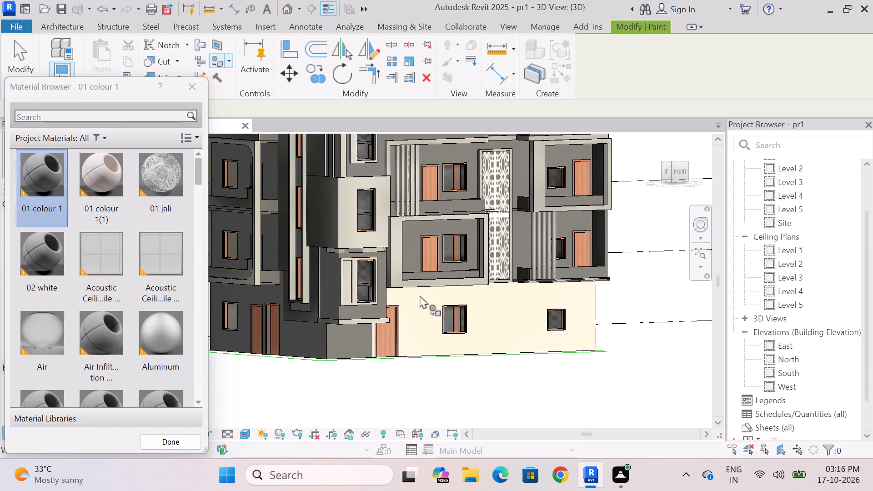
middle_click_drag(435, 325, 494, 314)
scroll(497, 313, "down", 3)
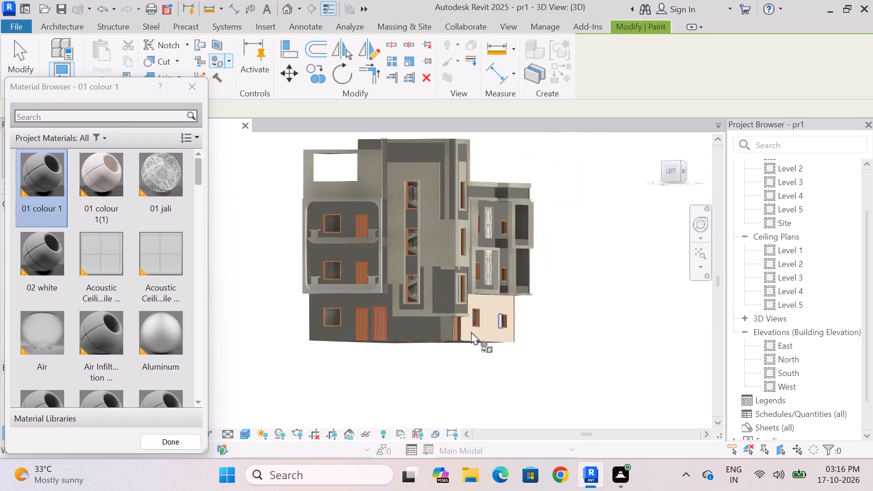
scroll(328, 322, "up", 4)
left_click(319, 338)
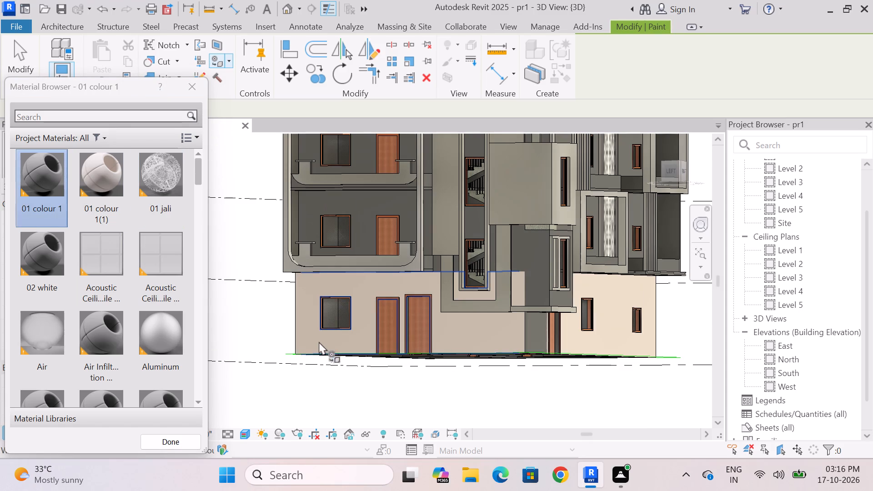
Paint the back walls of the two rounded-frame balconies on the left elevation with 01 colour 1.
left_click(364, 208)
scroll(362, 319, "down", 4)
scroll(363, 189, "up", 2)
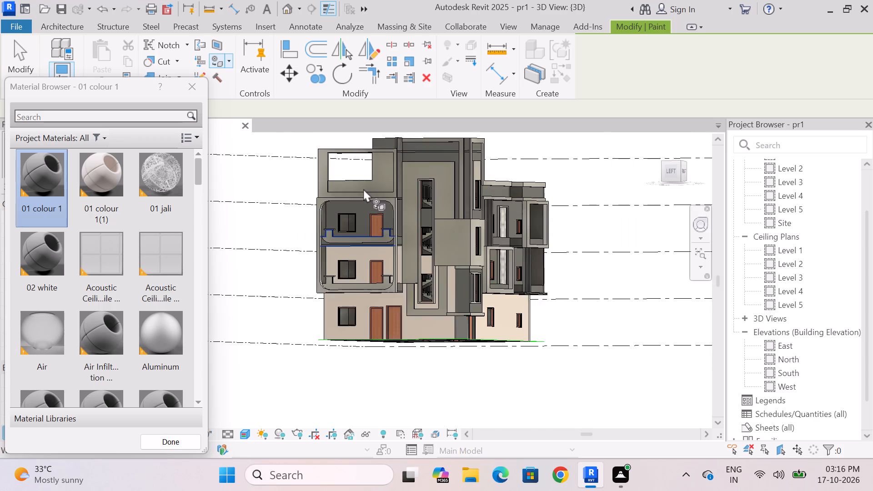
scroll(363, 189, "up", 3)
left_click(355, 239)
scroll(360, 263, "down", 3)
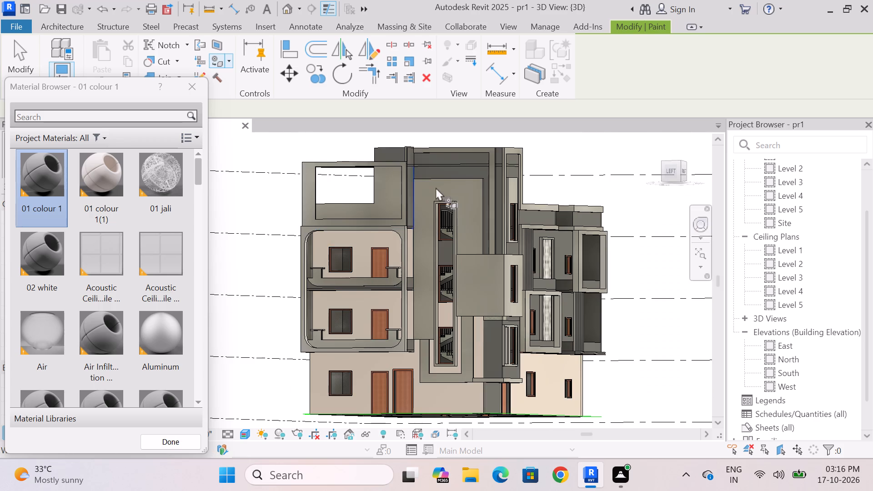
Paint the recessed wall above the stair window, the tower's top band and the adjoining rooftop wall with 01 colour 1.
scroll(442, 168, "up", 4)
left_click(439, 175)
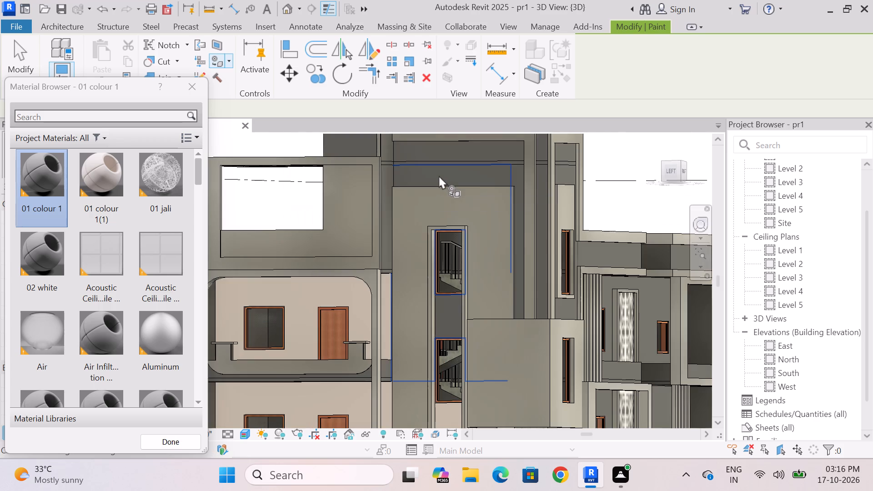
scroll(427, 205, "down", 3)
scroll(450, 155, "up", 8)
left_click(428, 200)
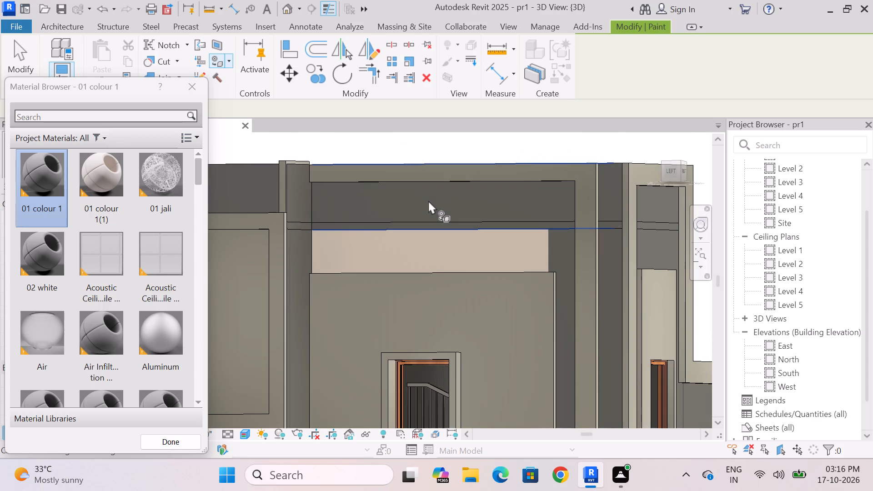
scroll(428, 200, "down", 3)
scroll(306, 179, "up", 3)
left_click(292, 188)
scroll(292, 188, "down", 4)
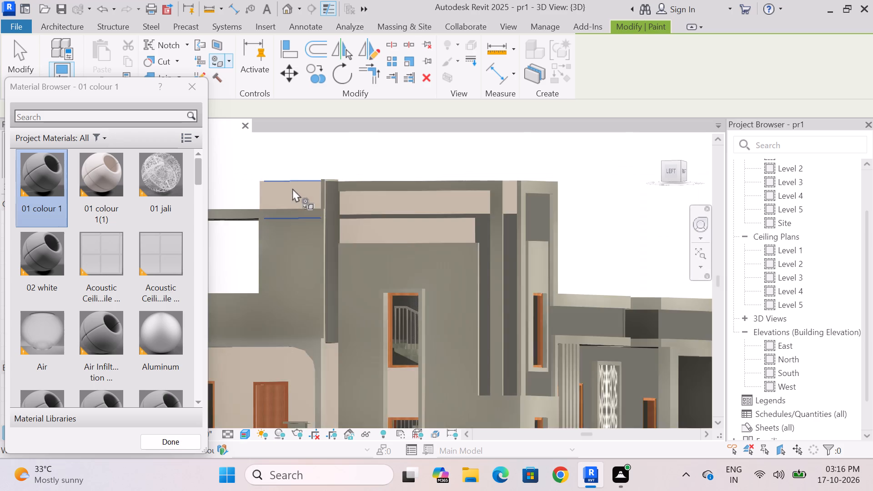
scroll(292, 188, "down", 3)
Paint the stair tower's upper and lower side returns and the wall faces around its front windows with 01 colour 1, then end Paint.
middle_click_drag(367, 218, 329, 220, "shift")
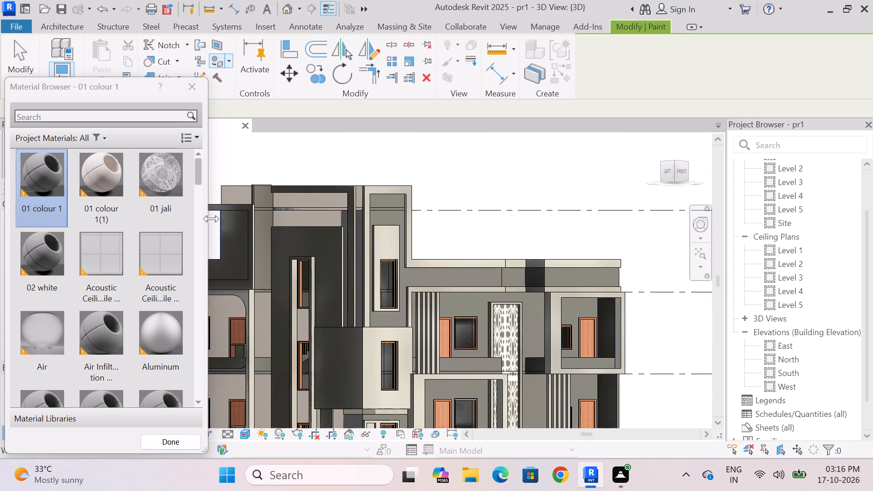
scroll(217, 199, "up", 7)
left_click(334, 179)
left_click(329, 264)
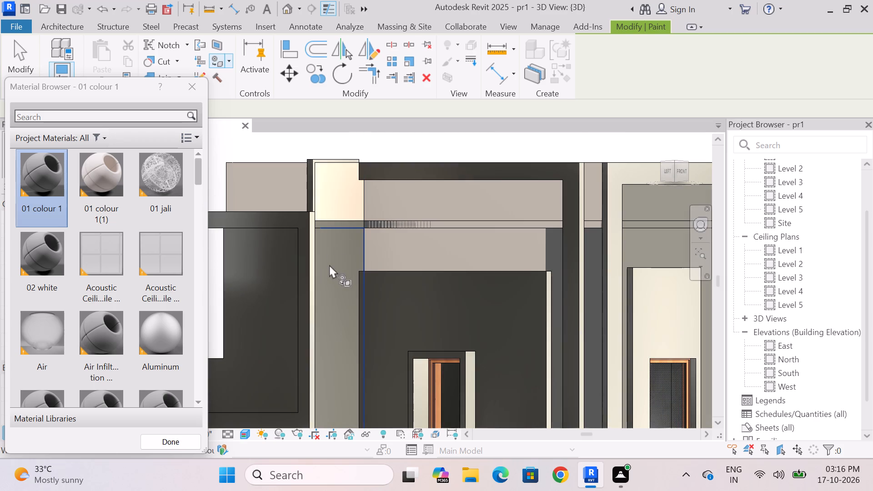
scroll(334, 185, "down", 7)
scroll(465, 192, "up", 8)
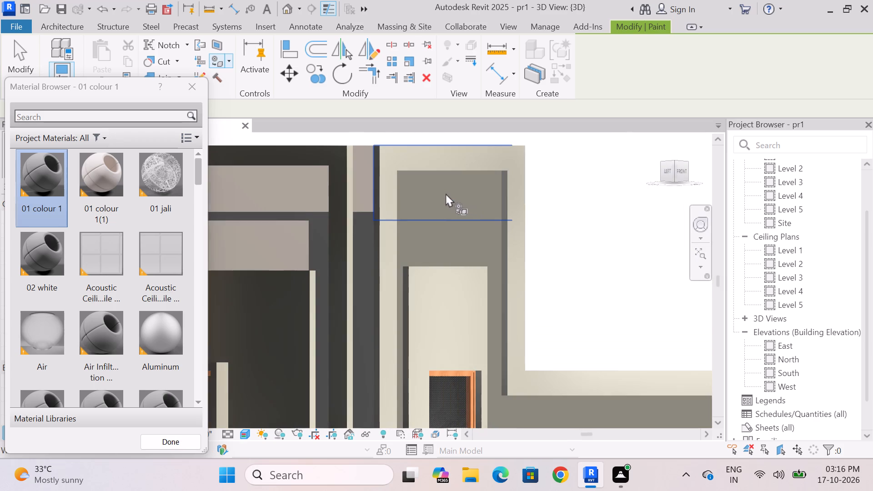
left_click(446, 193)
left_click(437, 234)
scroll(436, 217, "down", 4)
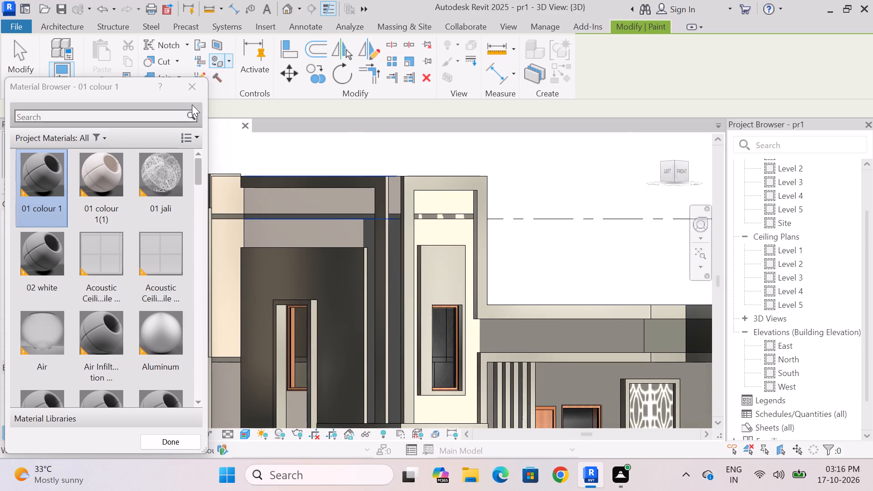
left_click(191, 85)
key("Escape")
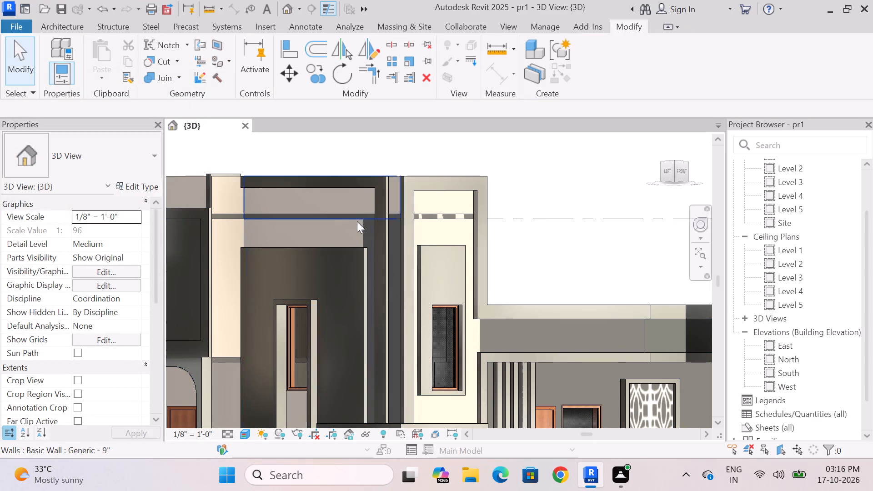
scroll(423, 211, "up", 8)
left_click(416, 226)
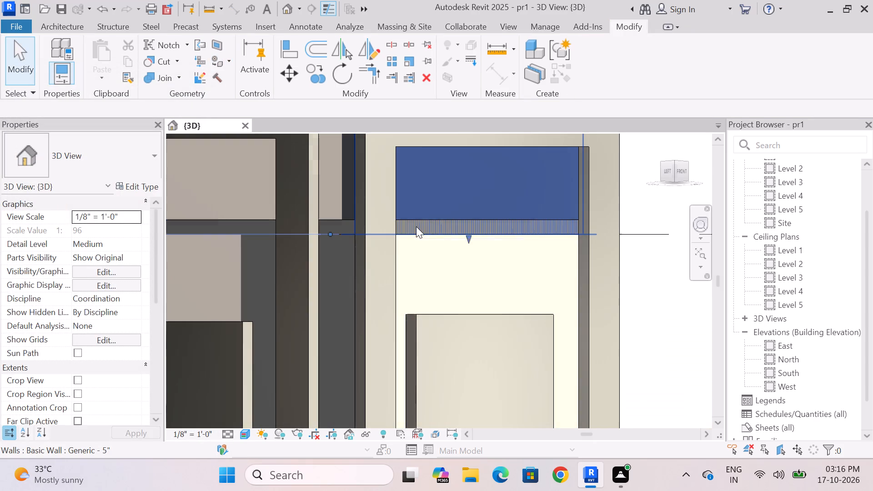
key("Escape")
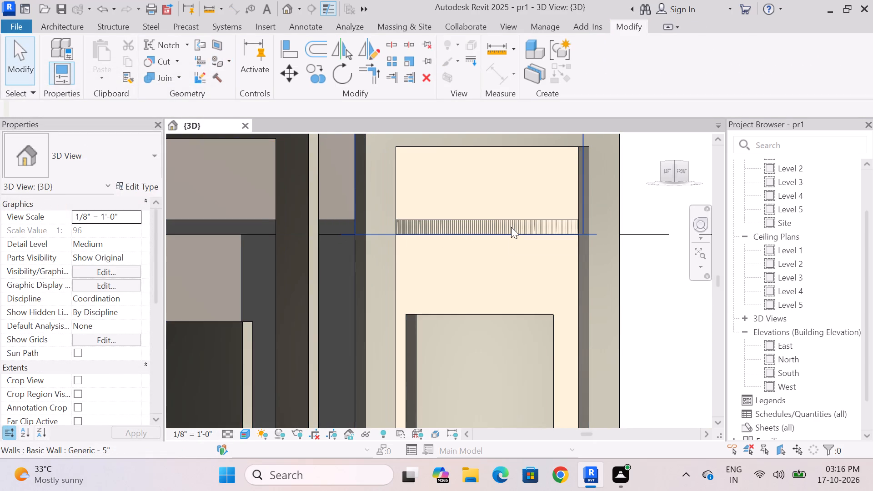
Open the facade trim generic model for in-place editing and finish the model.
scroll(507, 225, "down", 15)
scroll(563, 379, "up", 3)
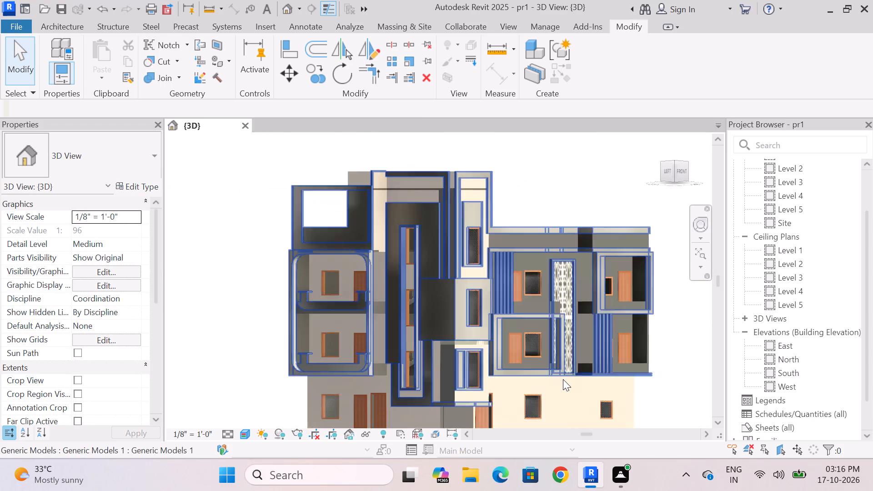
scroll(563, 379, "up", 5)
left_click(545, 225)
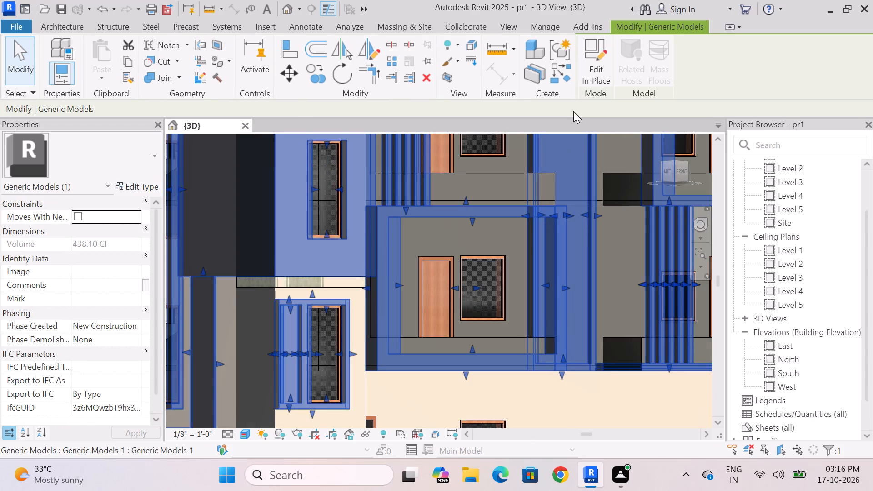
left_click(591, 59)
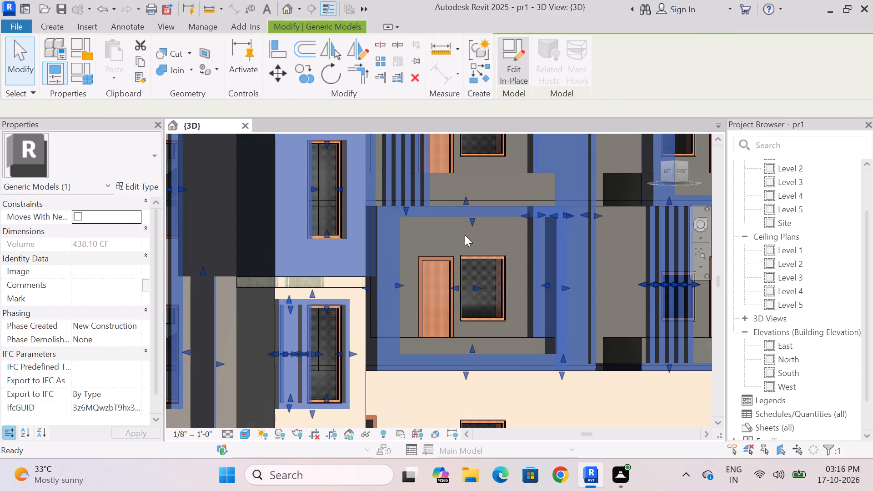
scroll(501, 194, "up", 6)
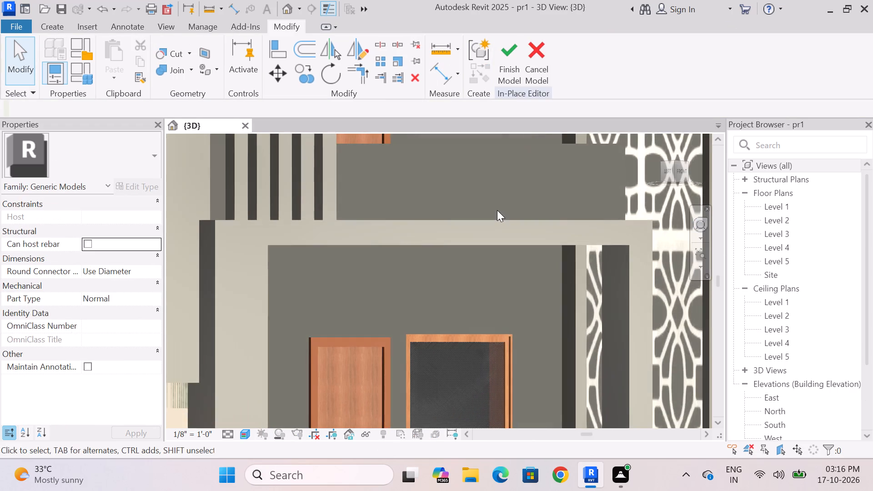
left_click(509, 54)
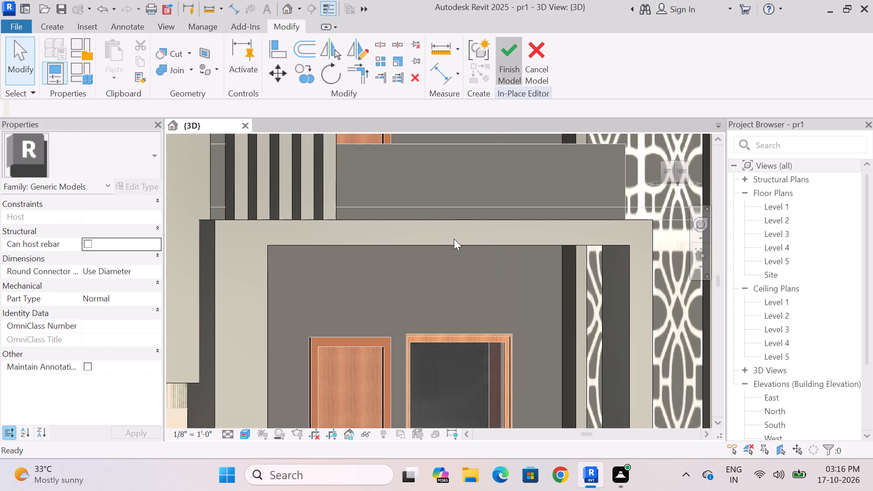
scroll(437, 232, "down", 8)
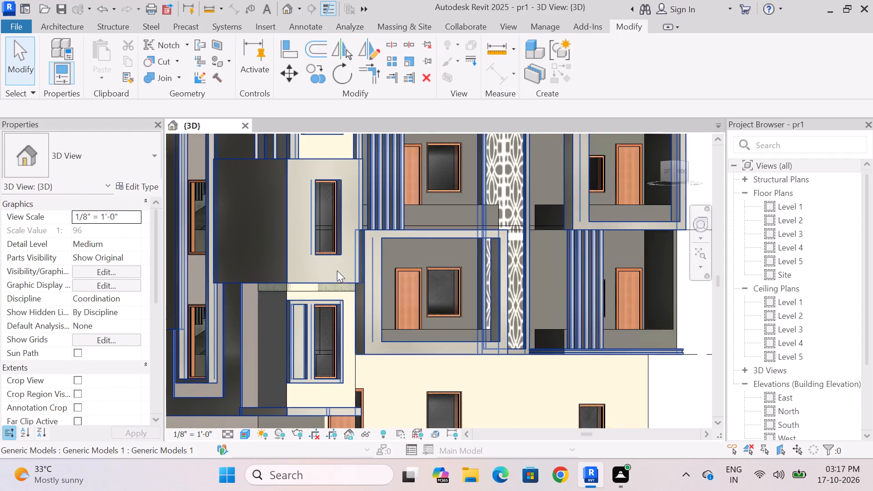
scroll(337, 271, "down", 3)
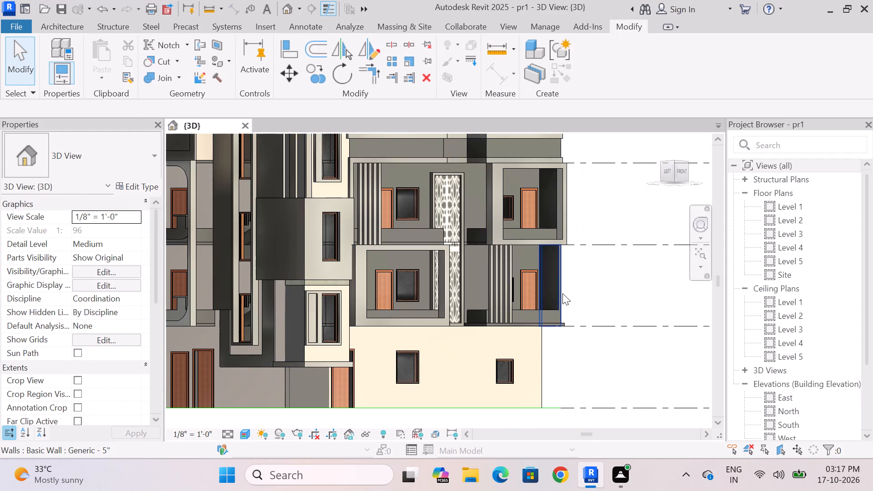
Set the structure material of the Level 2 Generic - 4" roof's type to 01 colour 1.
scroll(562, 293, "up", 2)
scroll(562, 331, "up", 5)
scroll(516, 276, "down", 4)
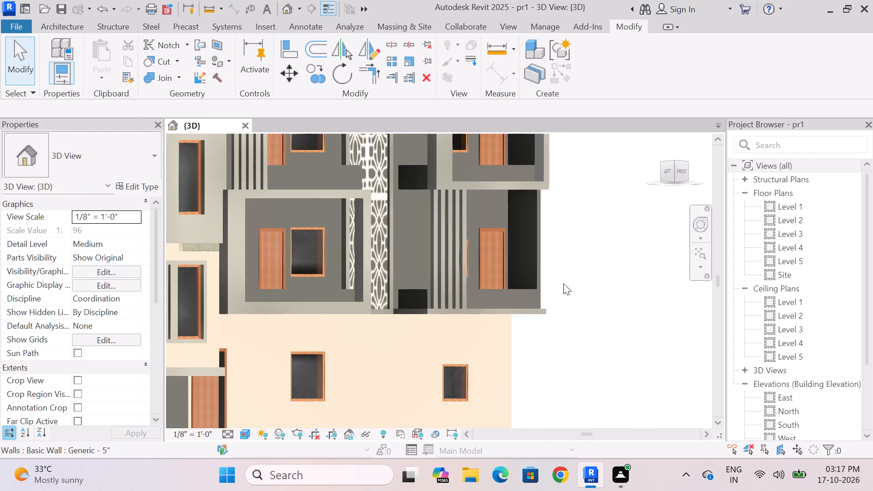
middle_click_drag(557, 286, 380, 293, "shift")
scroll(377, 283, "down", 9)
scroll(528, 291, "up", 2)
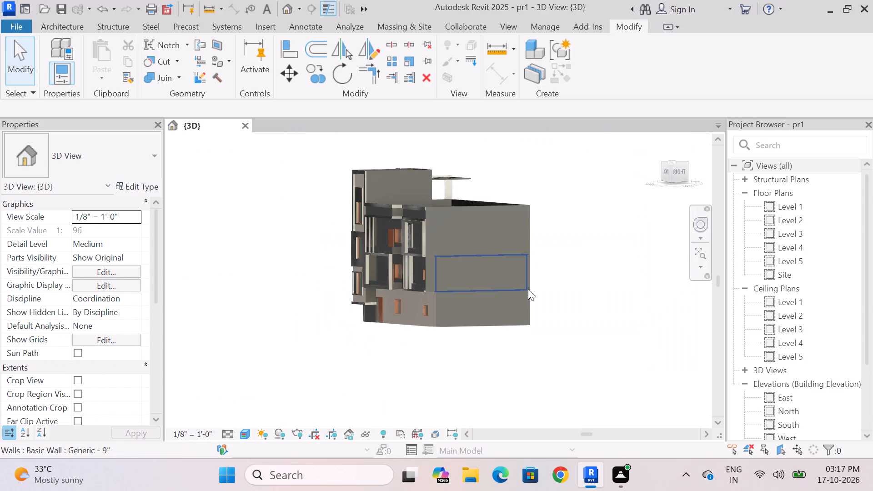
scroll(528, 289, "up", 5)
scroll(383, 297, "up", 7)
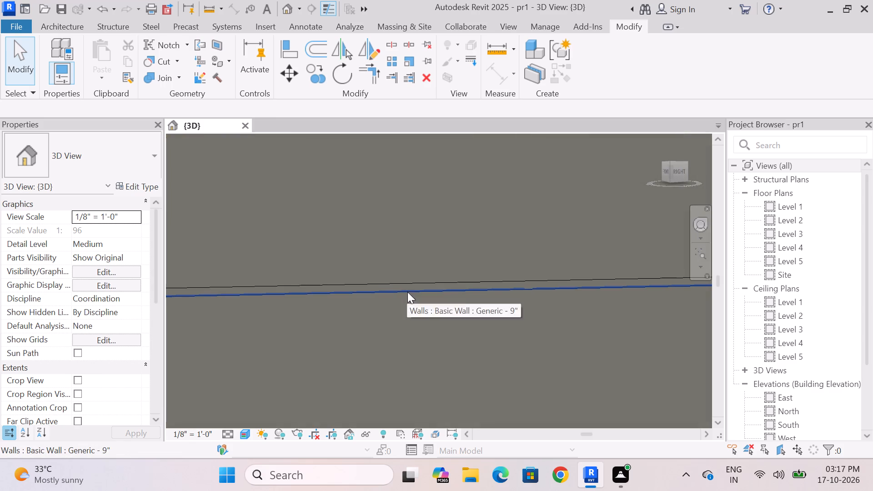
left_click(417, 287)
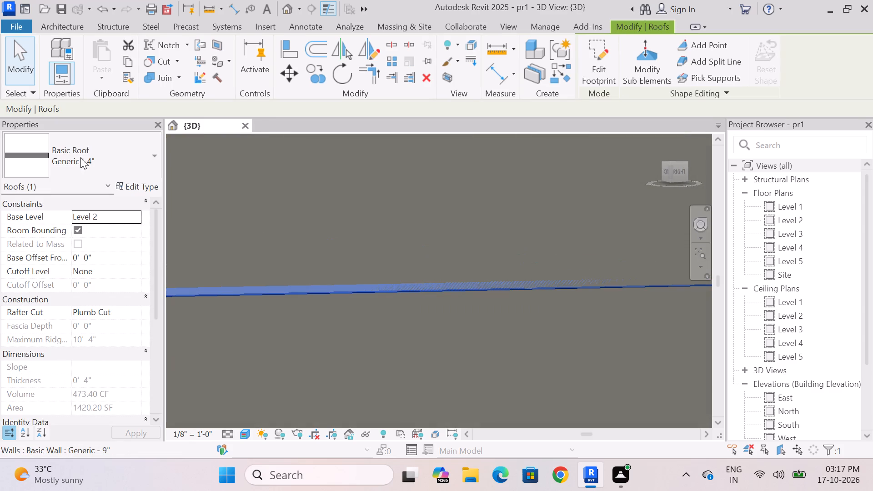
left_click(124, 182)
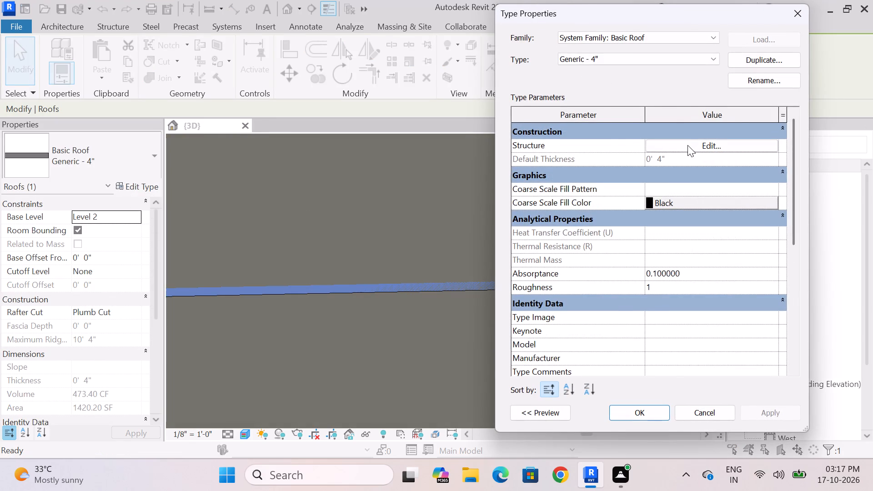
left_click(687, 145)
left_click(618, 143)
left_click(640, 142)
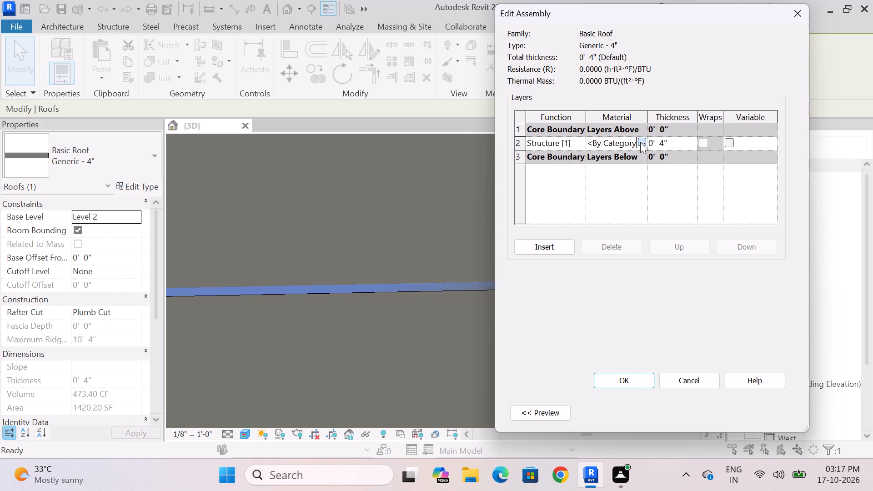
left_click(90, 128)
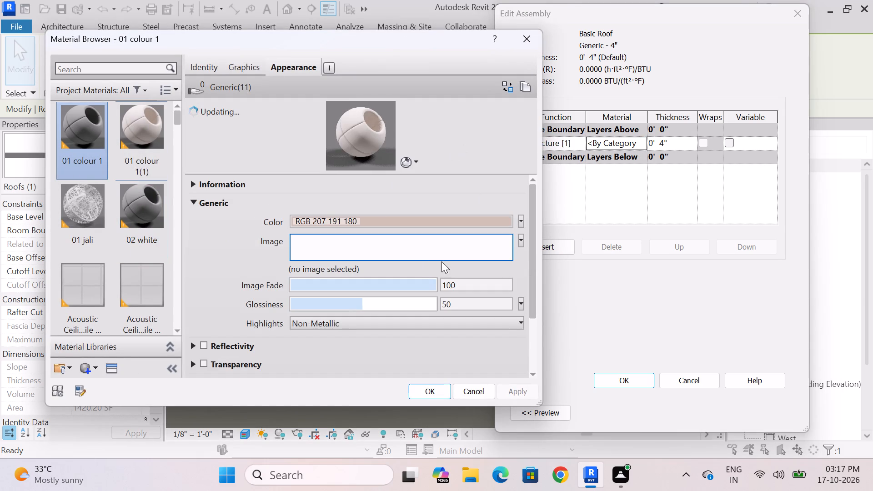
left_click(436, 394)
left_click(632, 382)
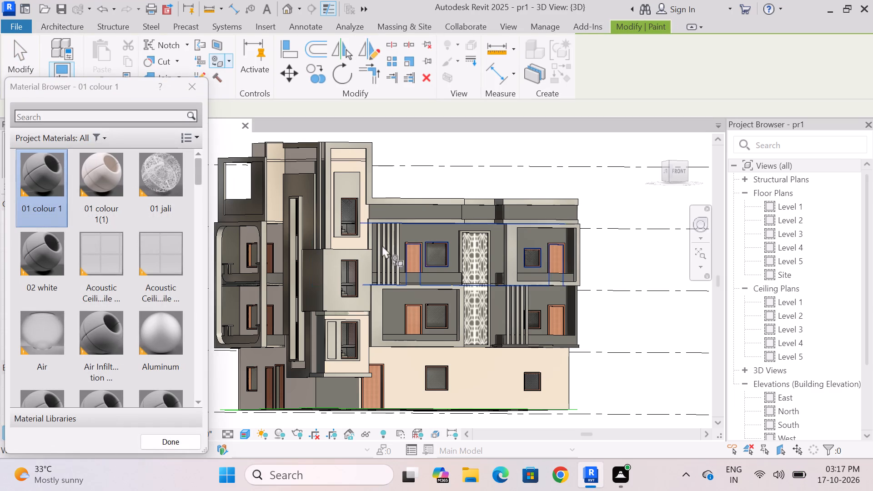
Paint the front elevation's upper balcony wall, the rooftop parapet segments above it and the parapet's recessed return with 01 colour 1.
scroll(418, 225, "up", 5)
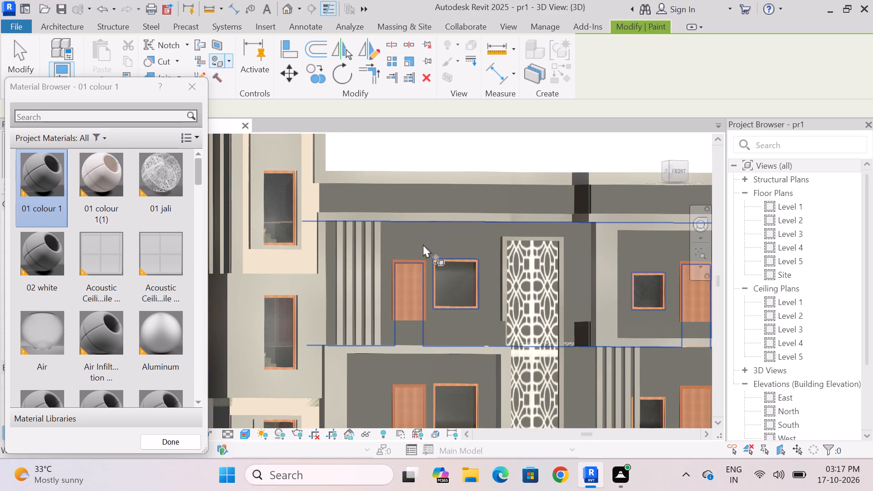
left_click(423, 244)
left_click(426, 199)
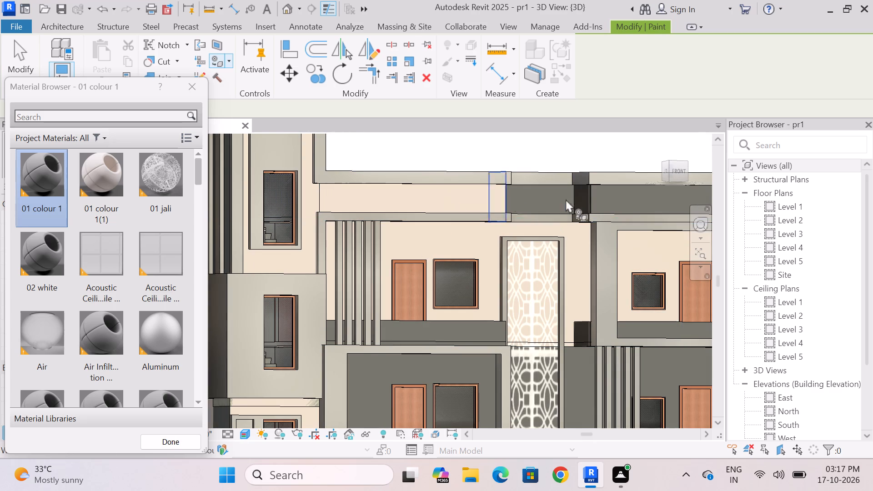
left_click(550, 199)
left_click(657, 199)
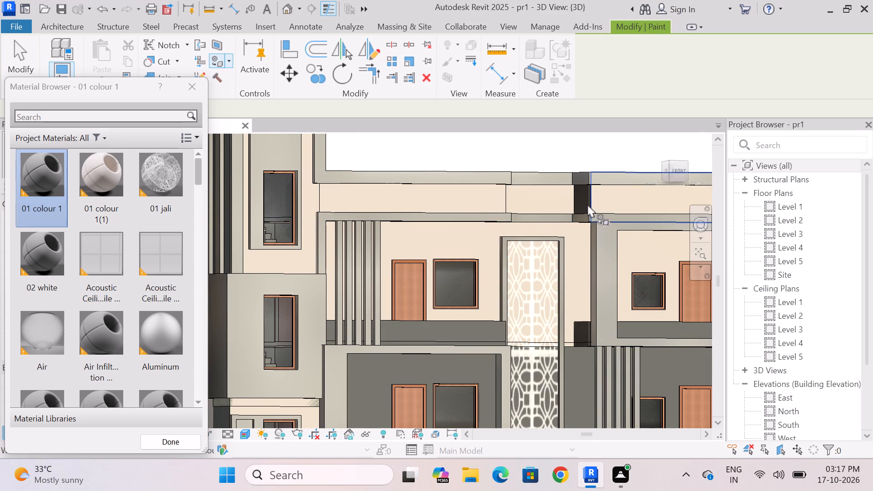
scroll(588, 194, "up", 8)
left_click(573, 202)
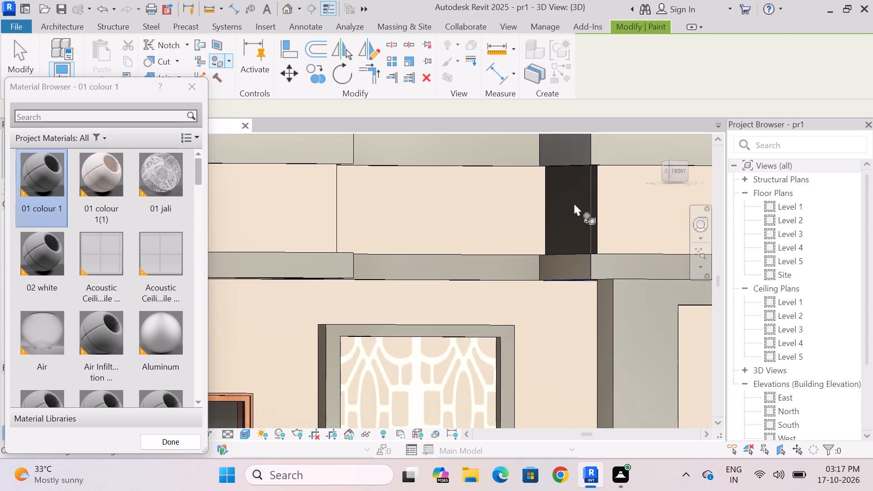
Paint the front elevation's lower balcony wall, directly above the ground storey, with 01 colour 1.
scroll(604, 197, "up", 4)
scroll(477, 201, "down", 19)
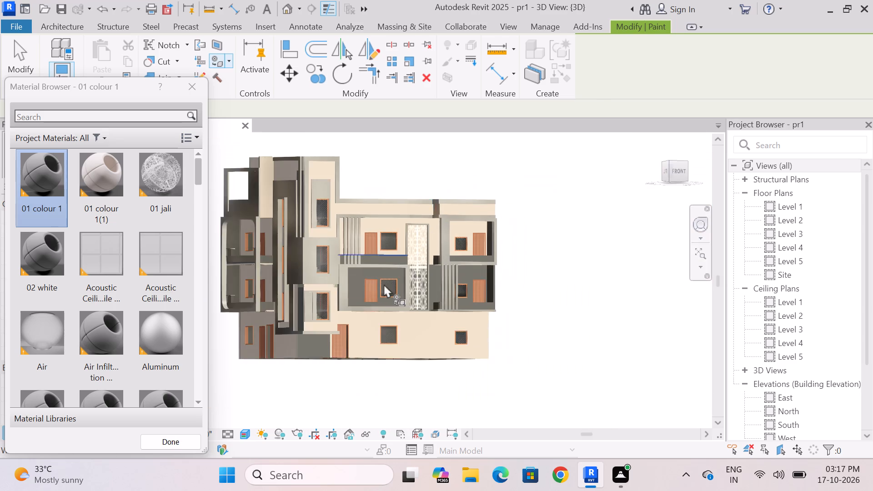
scroll(369, 298, "up", 10)
left_click(324, 208)
scroll(323, 209, "down", 4)
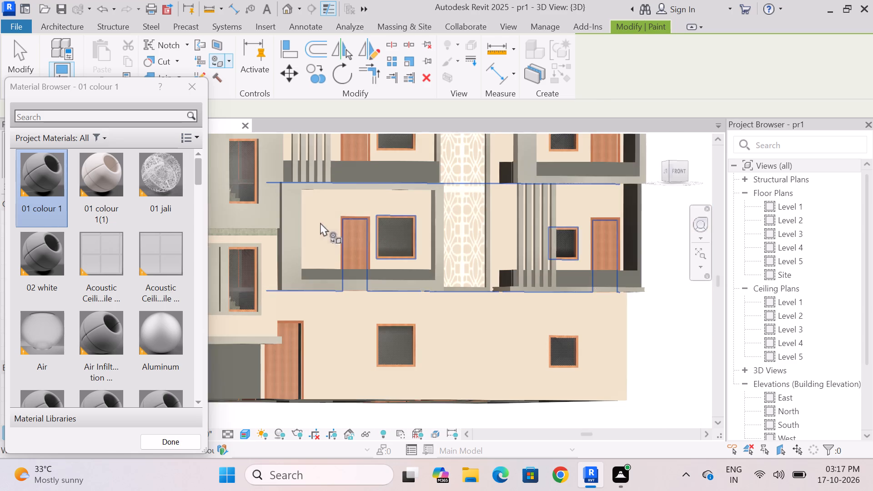
Paint the stair tower's grey side wall beside its lowest front window with 01 colour 1.
scroll(445, 236, "down", 4)
scroll(451, 326, "down", 2)
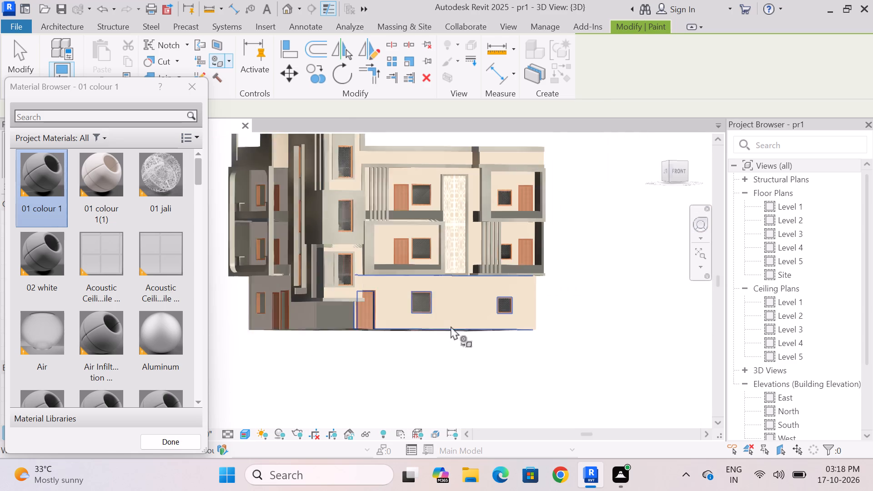
middle_click_drag(384, 350, 460, 356, "shift")
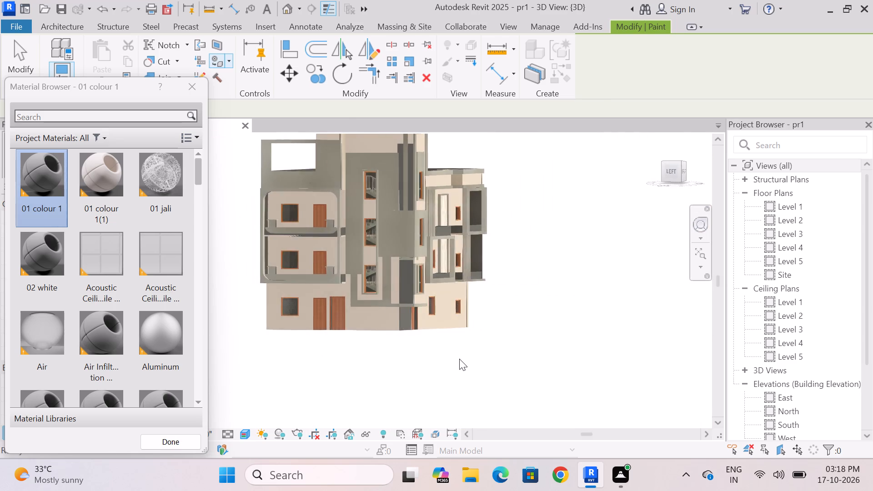
scroll(459, 359, "down", 3)
scroll(454, 365, "up", 3)
scroll(419, 271, "up", 6)
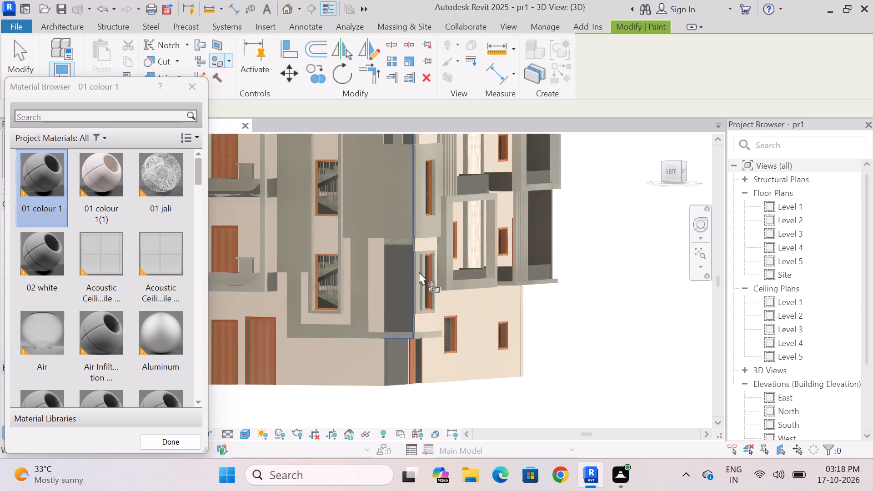
scroll(419, 271, "up", 4)
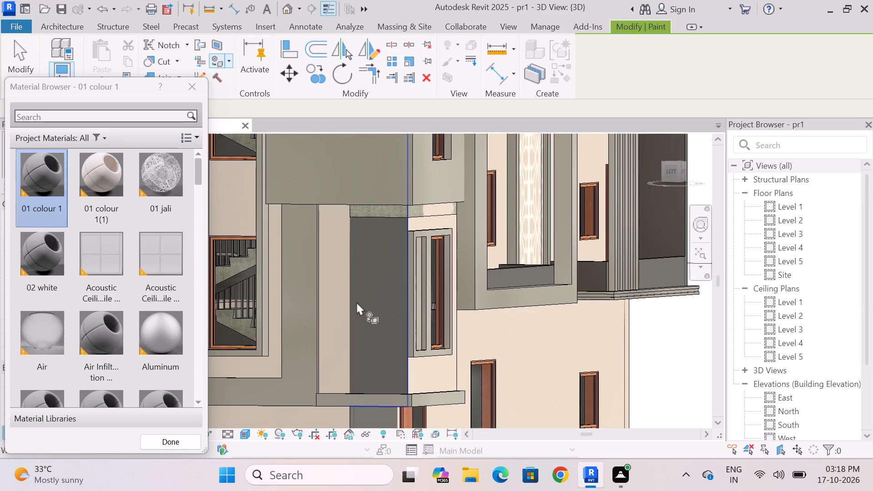
scroll(377, 279, "down", 4)
middle_click_drag(372, 285, 321, 280, "shift")
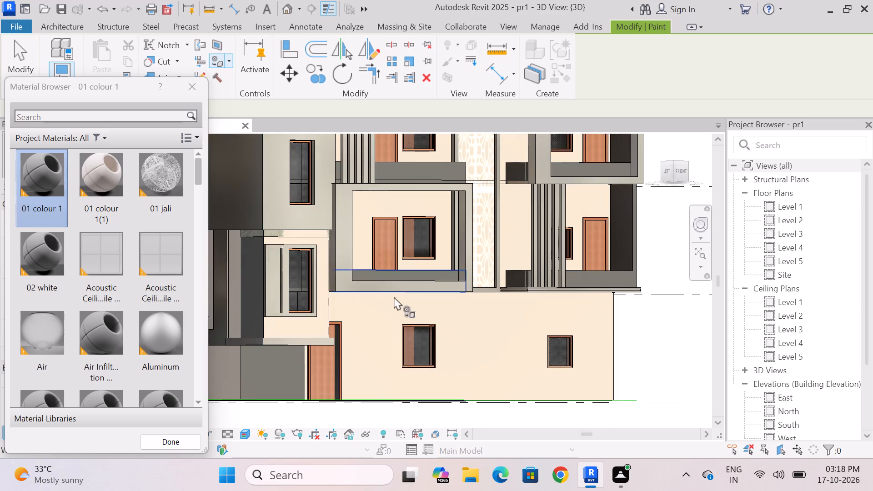
scroll(424, 301, "down", 4)
scroll(314, 266, "up", 9)
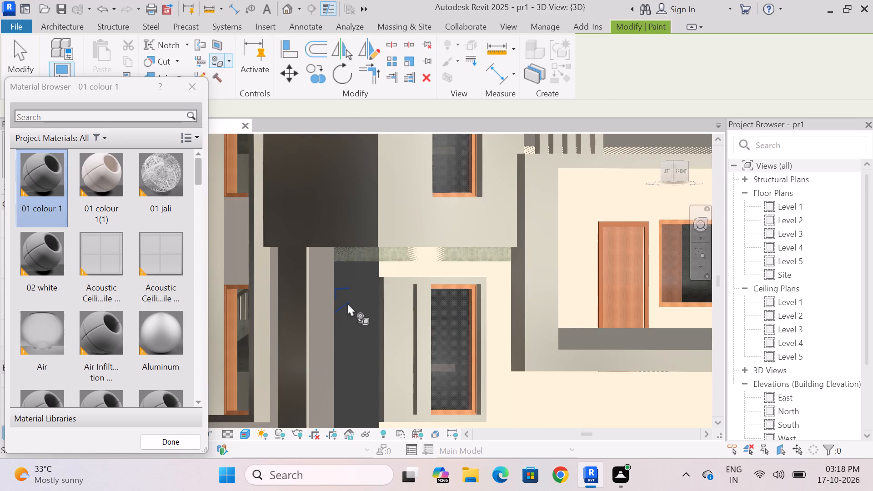
left_click(351, 308)
Paint the exposed concrete strips beneath the stair tower's projecting box, on its front and side, with 01 colour 1.
scroll(359, 302, "down", 9)
middle_click_drag(415, 351, 346, 351, "shift")
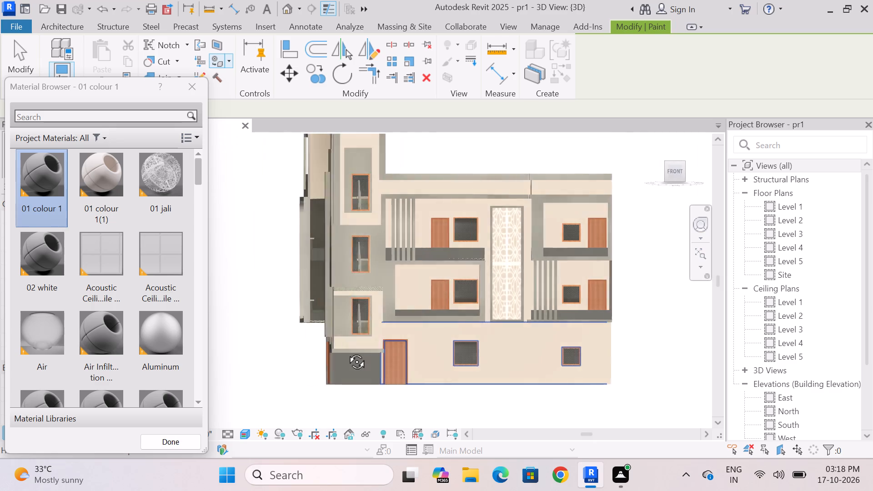
middle_click_drag(346, 351, 428, 355, "shift")
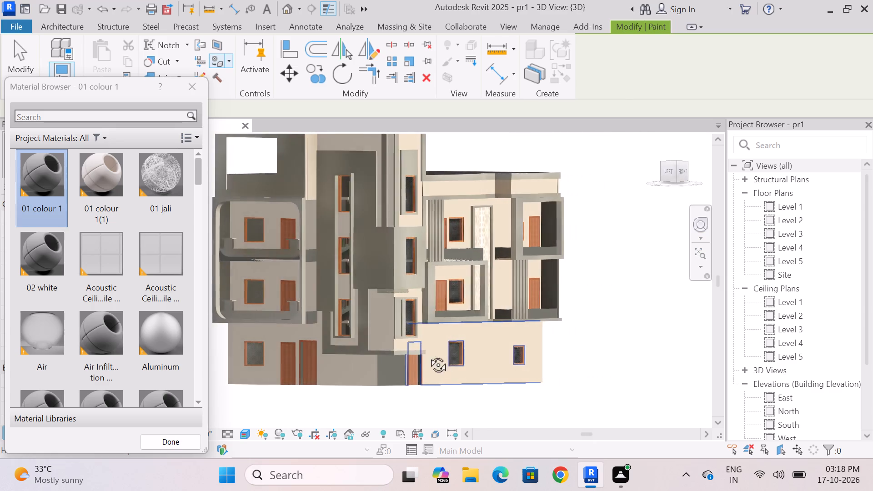
middle_click_drag(428, 355, 352, 355, "shift")
scroll(359, 270, "up", 18)
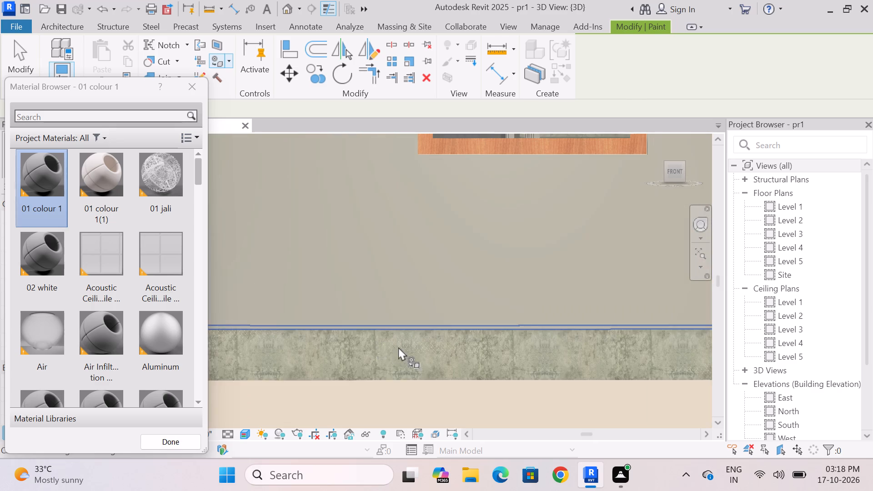
left_click(407, 352)
scroll(428, 350, "down", 13)
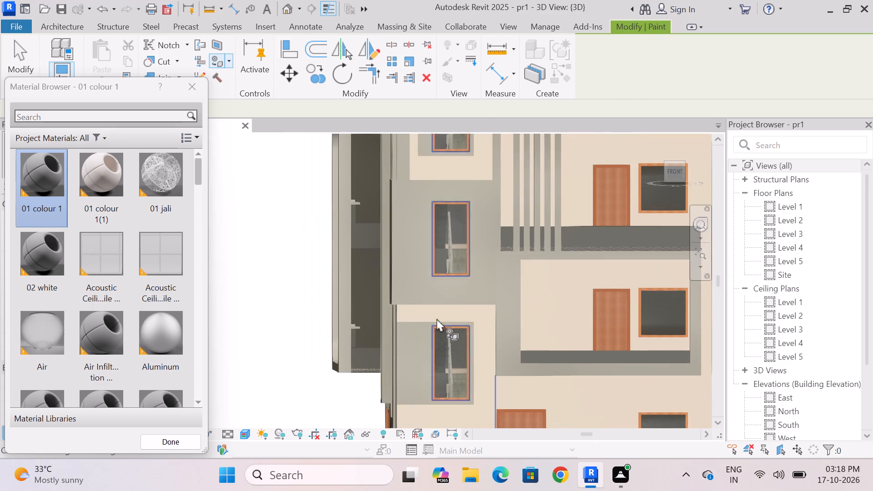
scroll(422, 278, "down", 4)
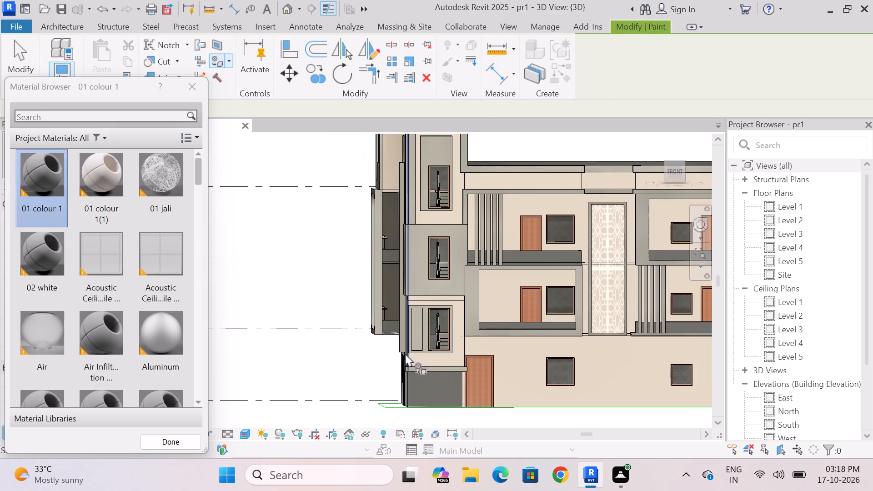
middle_click_drag(402, 350, 495, 360)
scroll(492, 303, "up", 18)
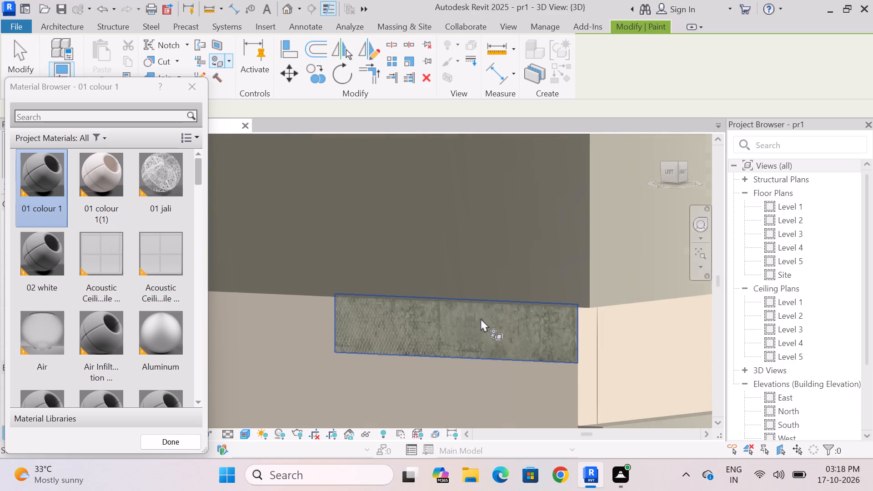
left_click(481, 318)
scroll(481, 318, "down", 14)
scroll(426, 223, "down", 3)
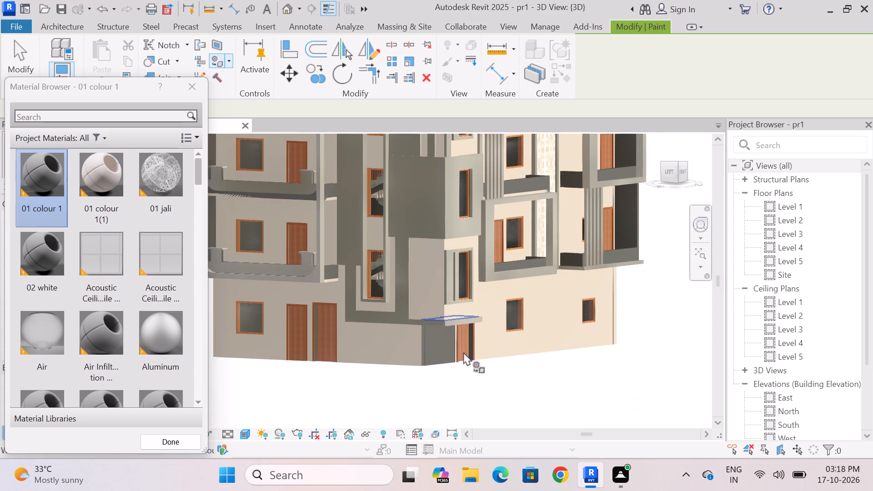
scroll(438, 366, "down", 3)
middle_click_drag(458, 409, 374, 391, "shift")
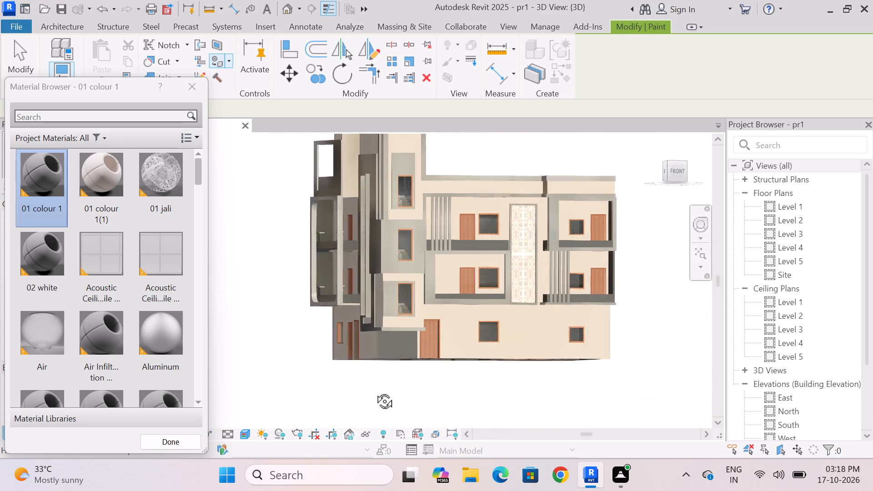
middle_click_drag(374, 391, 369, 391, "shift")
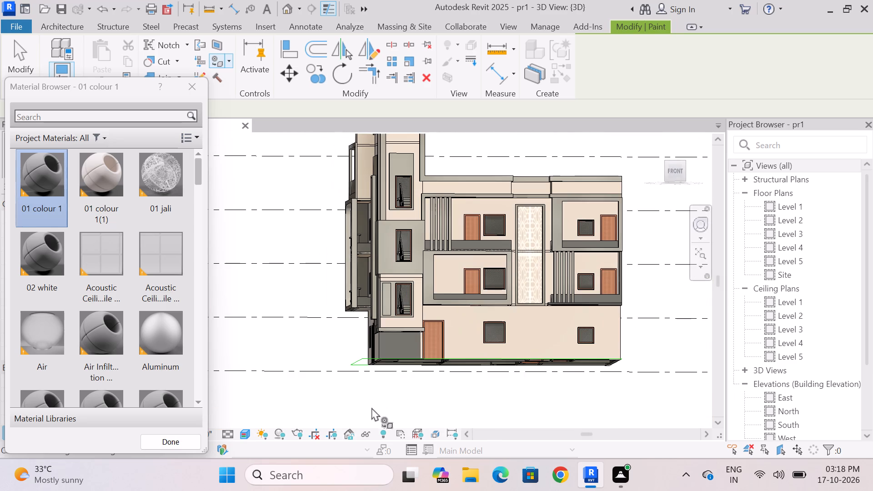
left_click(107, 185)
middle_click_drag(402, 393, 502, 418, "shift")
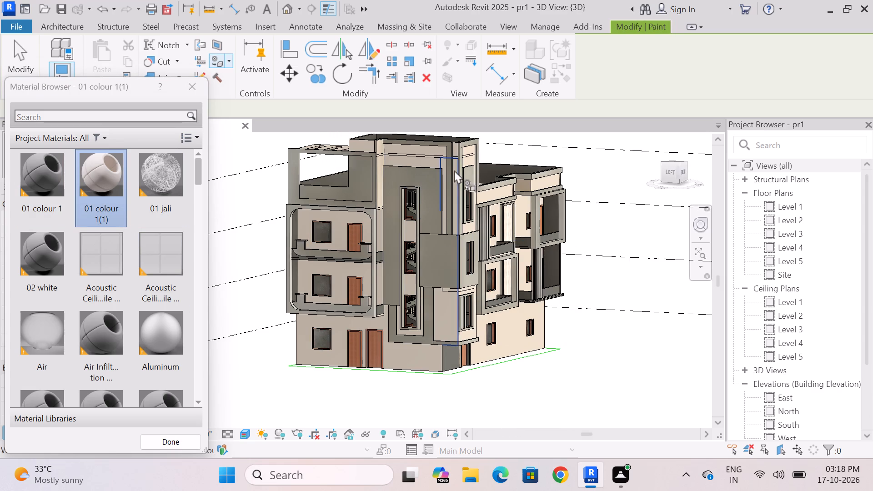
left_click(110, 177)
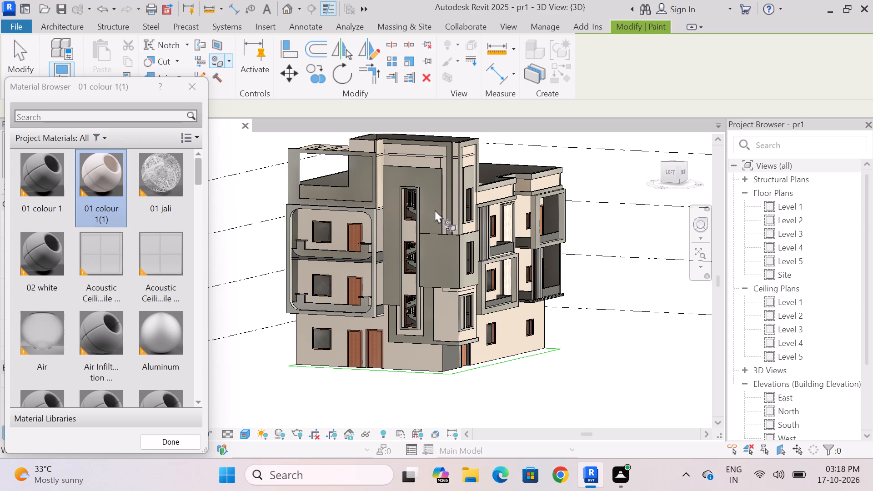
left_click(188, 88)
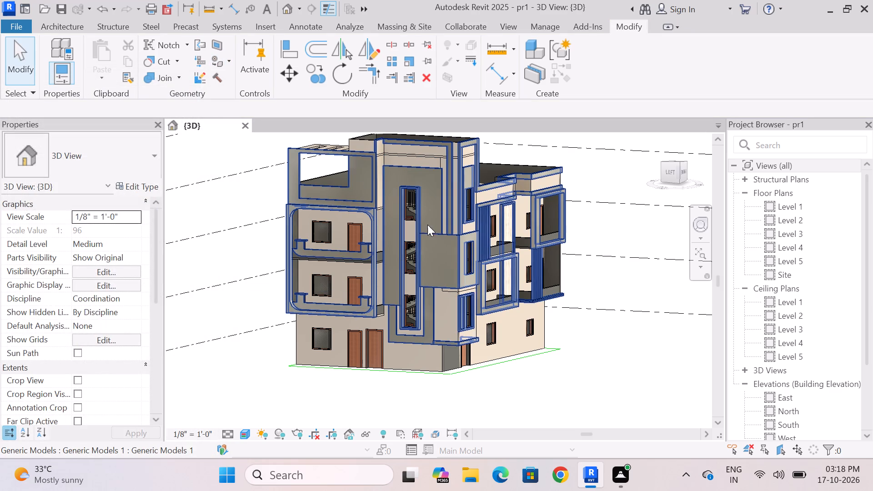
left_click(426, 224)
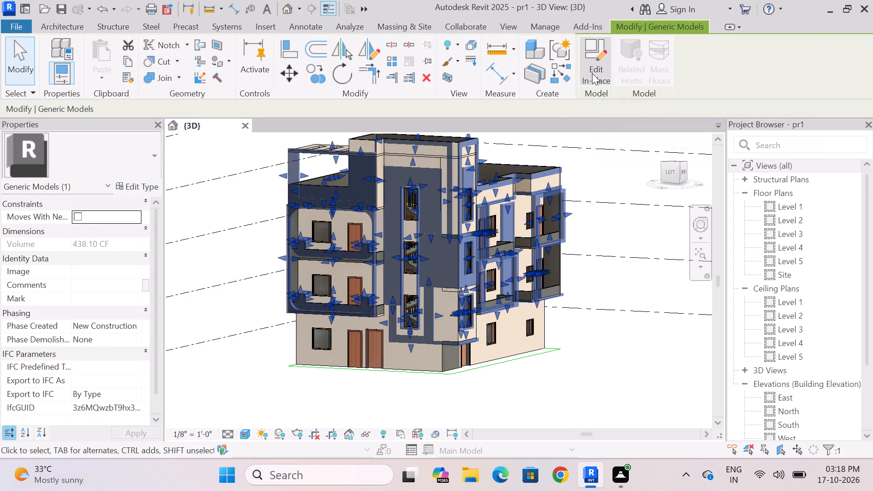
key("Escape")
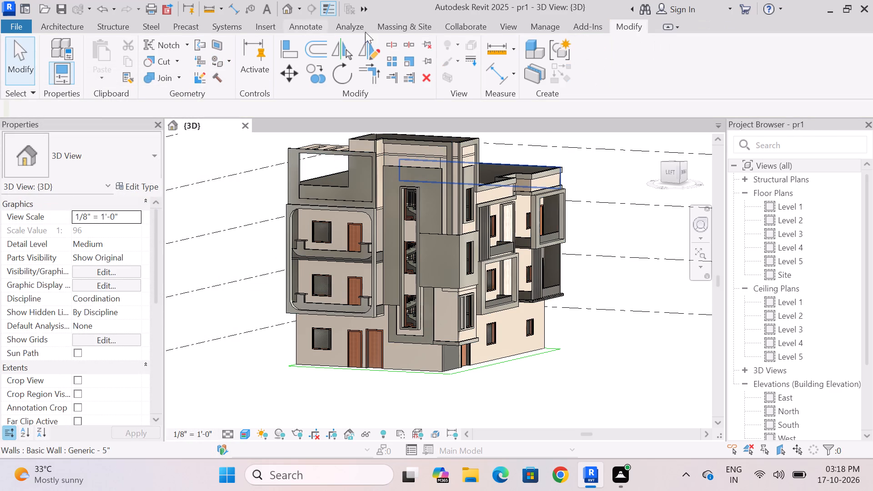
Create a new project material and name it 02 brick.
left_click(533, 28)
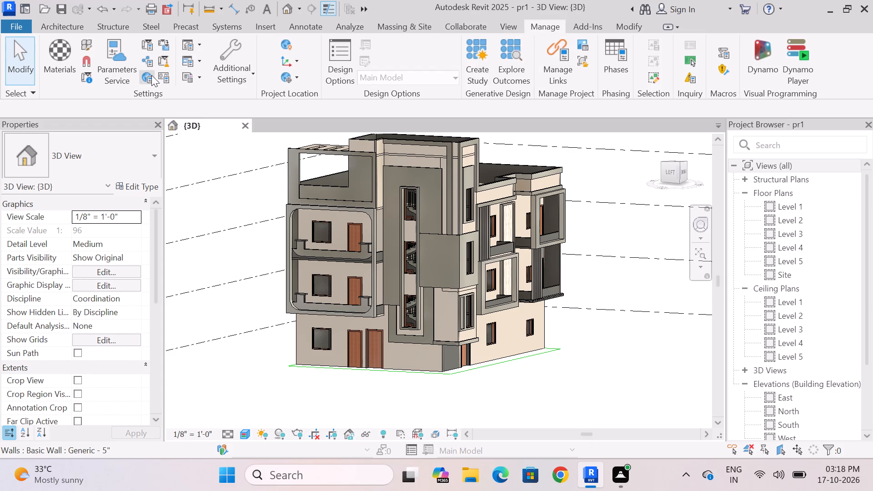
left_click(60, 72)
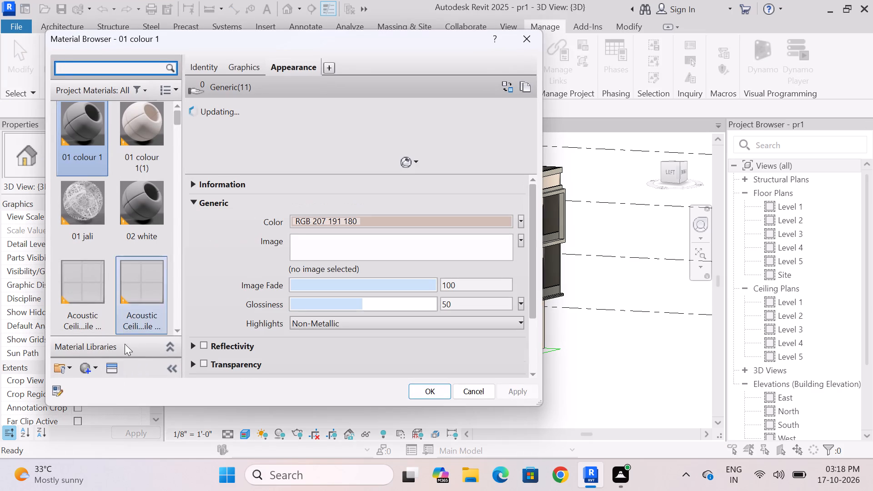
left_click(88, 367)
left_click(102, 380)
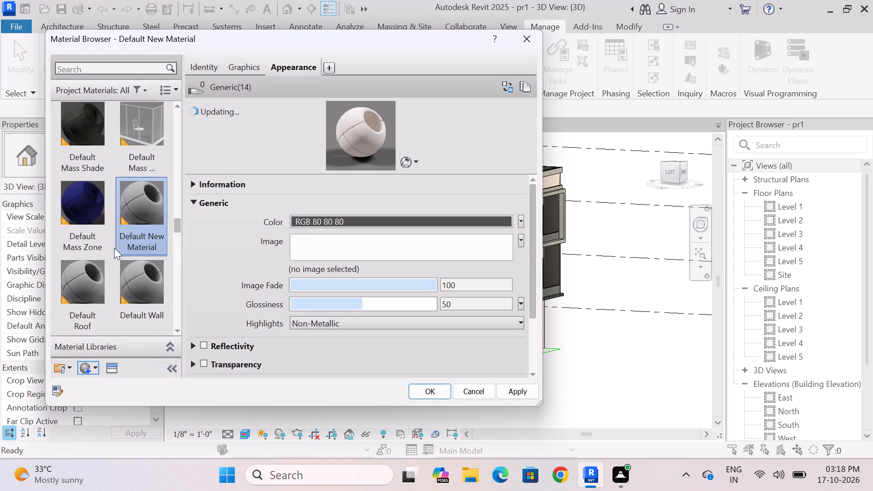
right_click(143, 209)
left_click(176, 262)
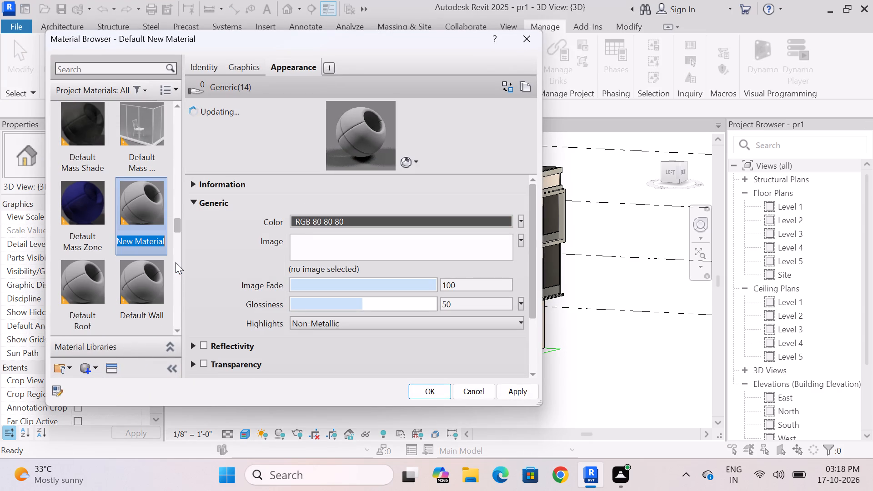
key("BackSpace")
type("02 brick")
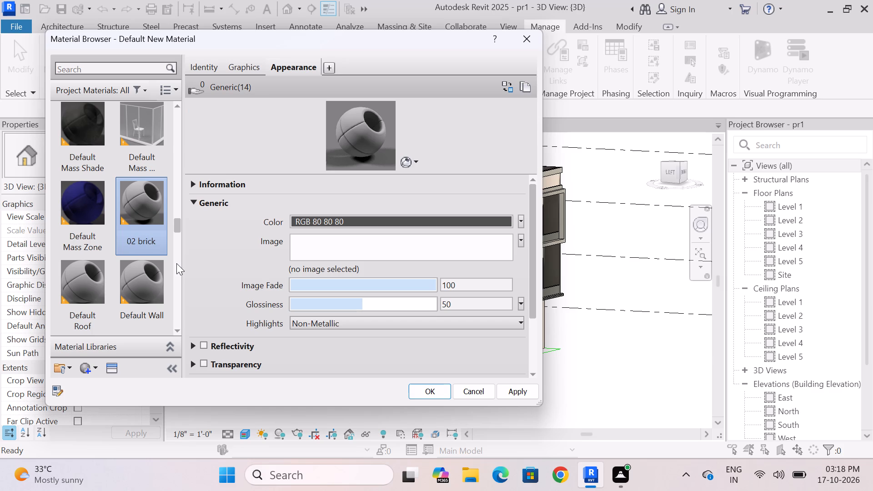
Look through the TILES folder in REVIT DOWNLOADS for a 02 brick texture image, leaving the image and material dialogs without applying.
left_click(433, 248)
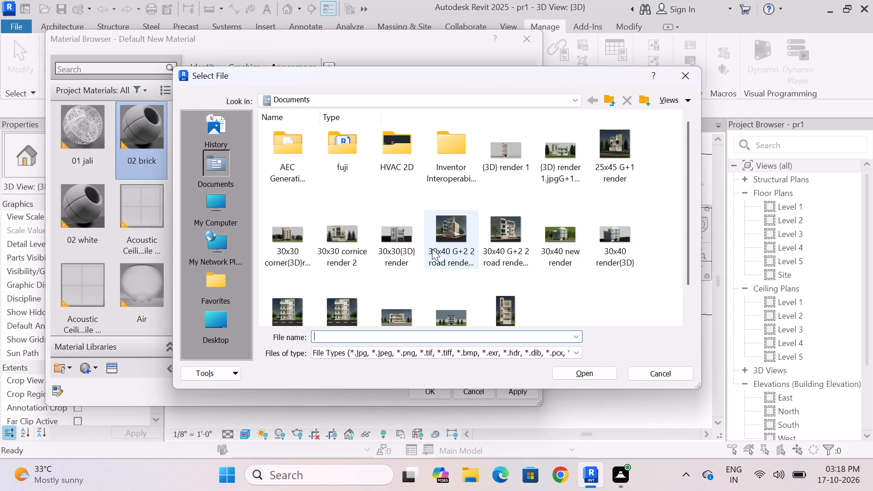
left_click(211, 318)
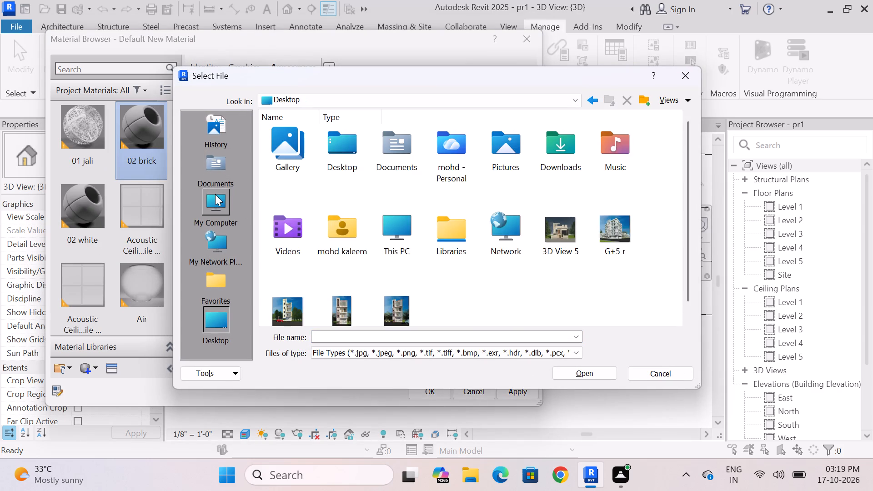
left_click(215, 195)
double_click(297, 161)
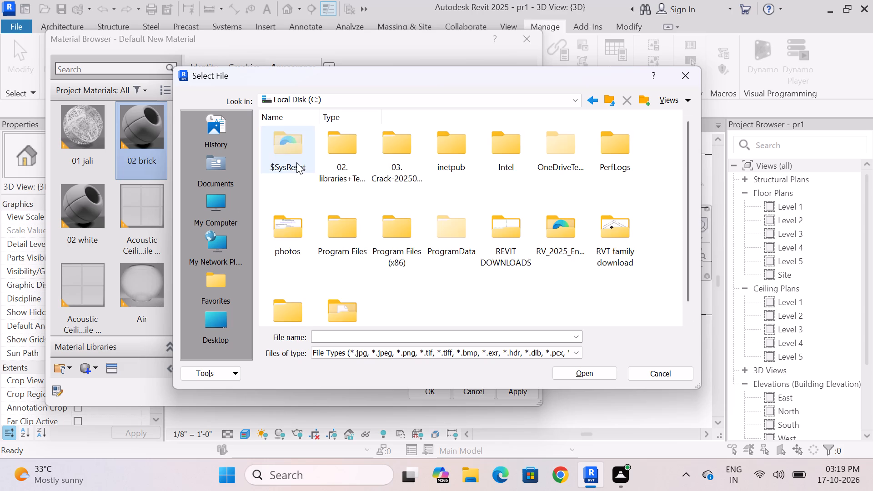
double_click(523, 235)
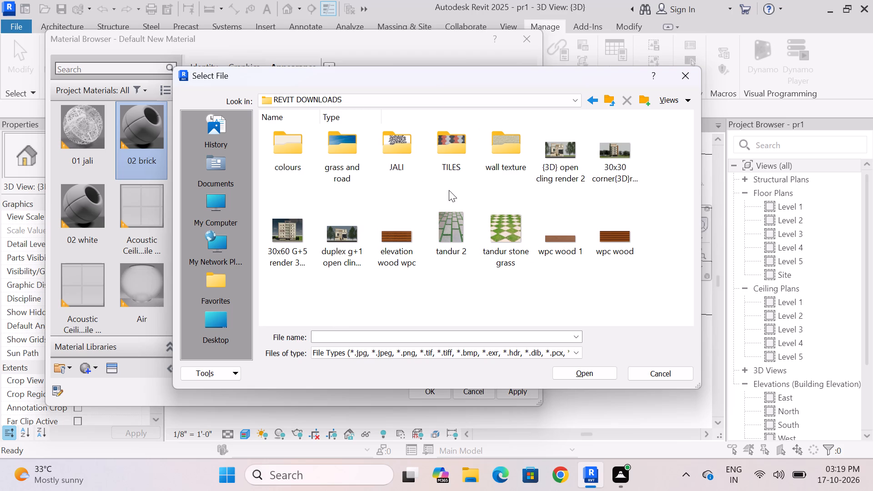
left_click(442, 155)
left_click(442, 155)
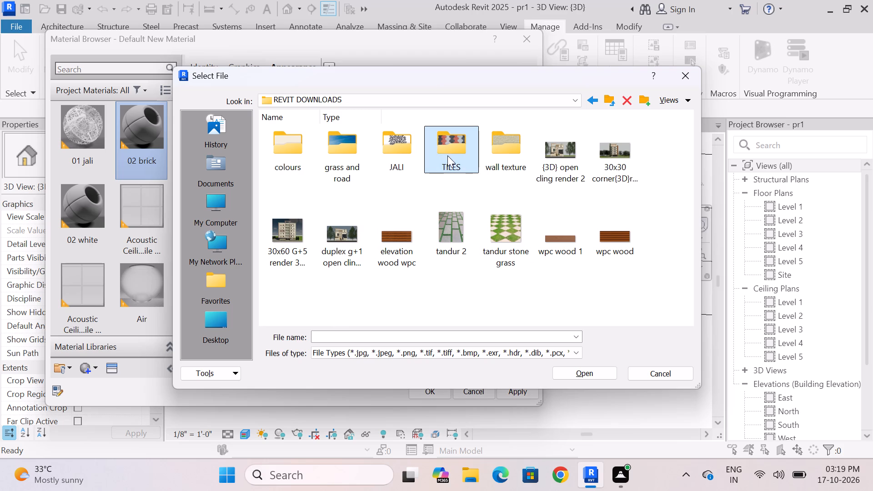
double_click(447, 155)
scroll(409, 225, "down", 3)
scroll(405, 231, "up", 2)
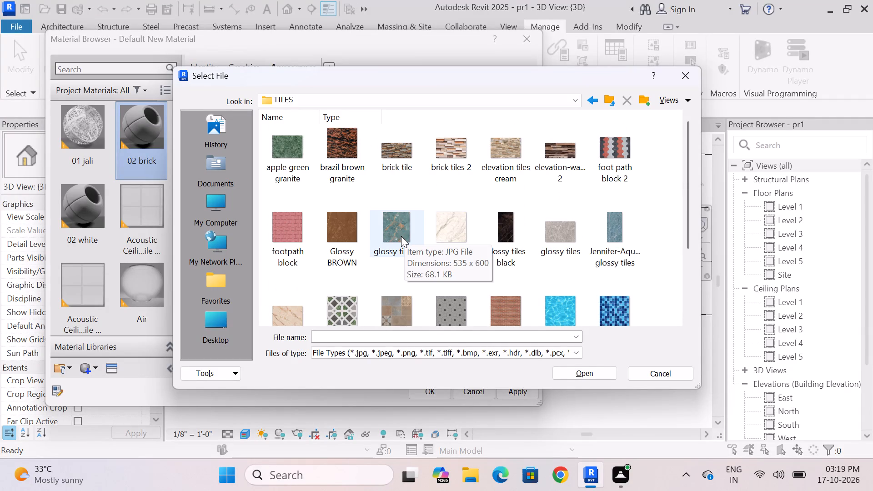
scroll(413, 217, "down", 2)
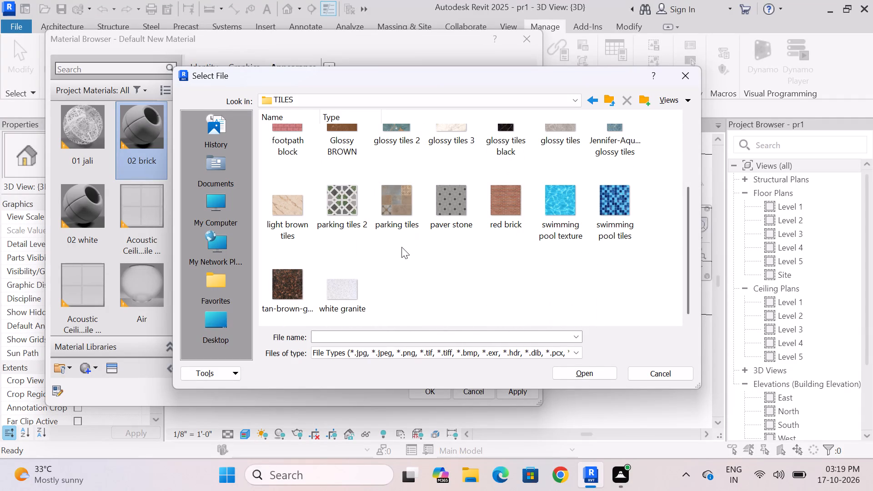
scroll(400, 256, "up", 4)
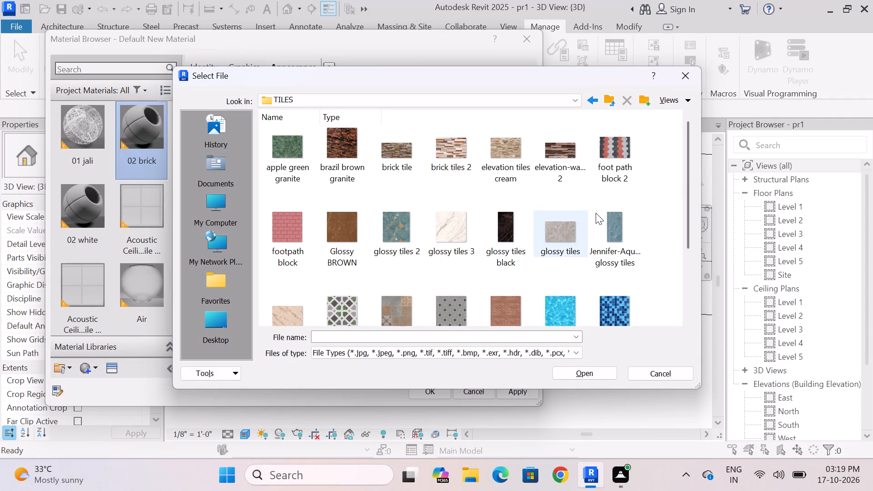
left_click(680, 81)
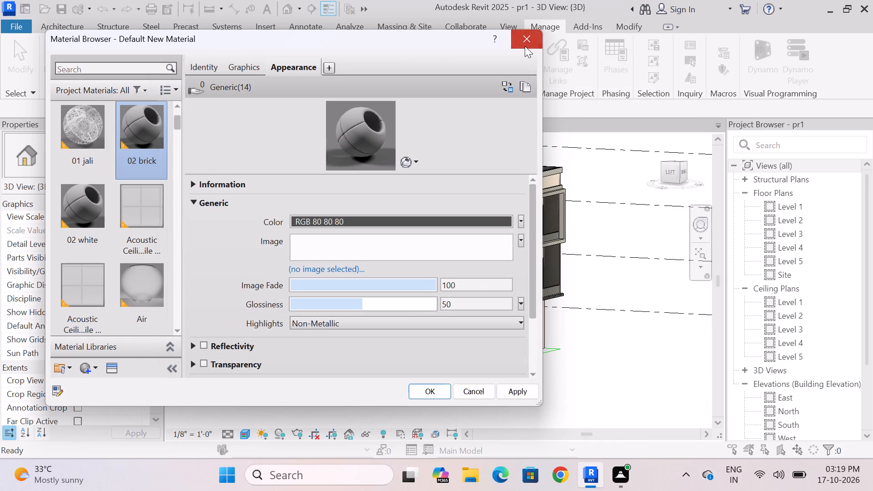
left_click(525, 46)
Minimise the Revit window.
left_click(823, 12)
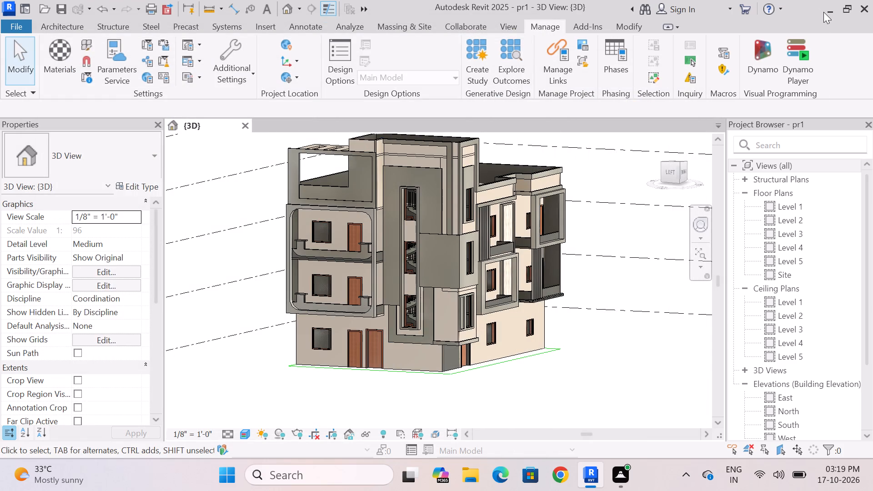
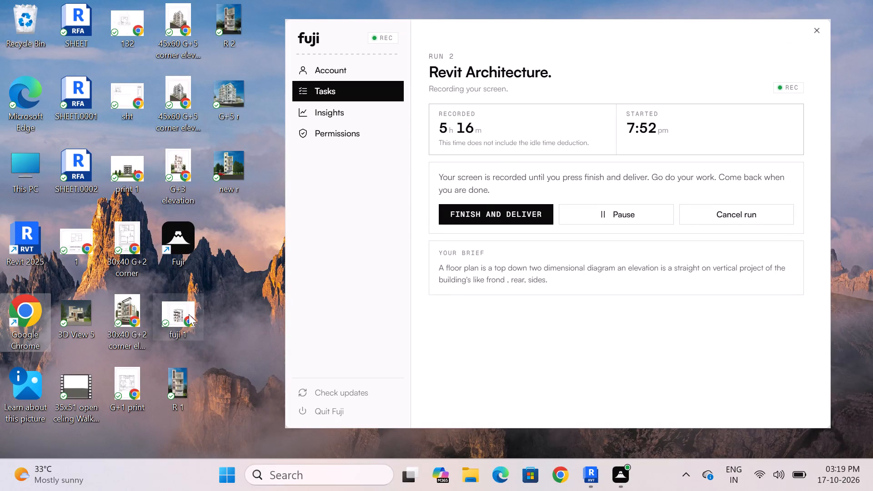
Open Google Chrome and run a Google image search for "brick texture seamless free jpg".
double_click(21, 314)
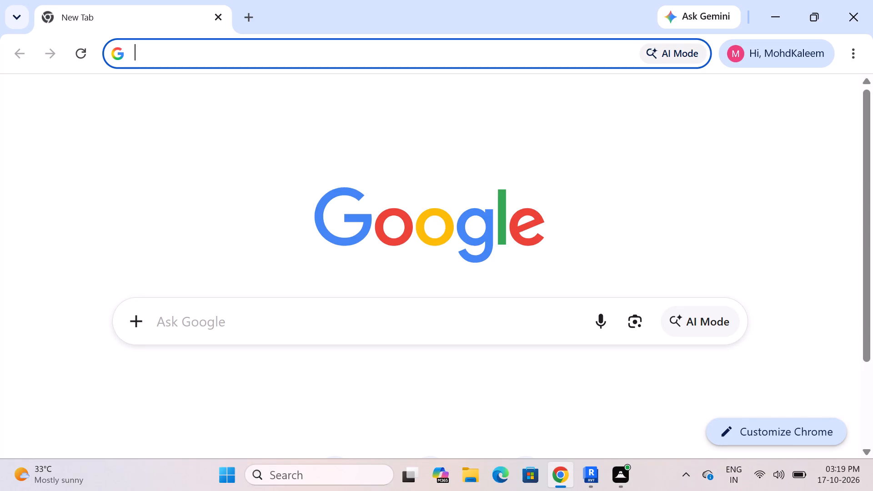
left_click(302, 312)
type("bricke")
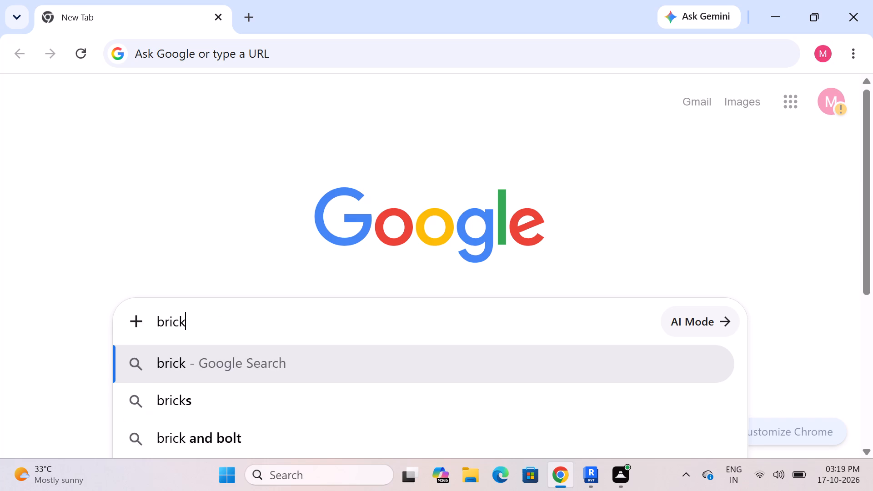
key("space")
type("tex")
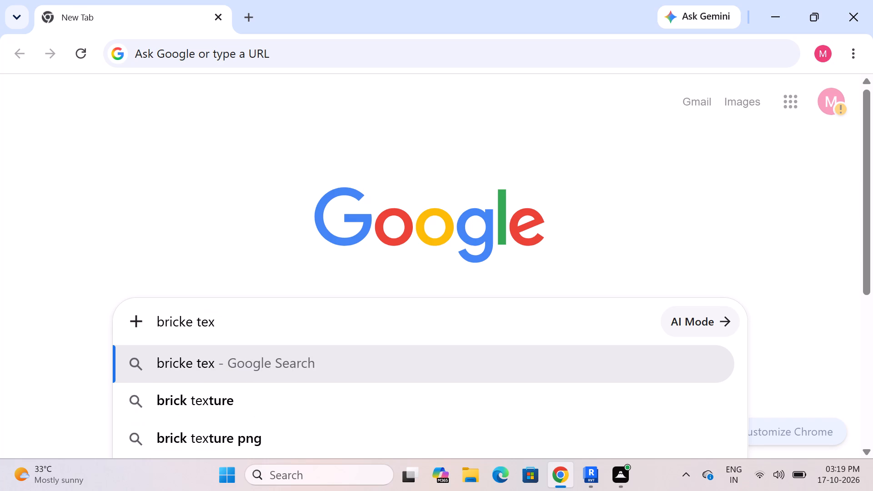
key("Down")
key("space")
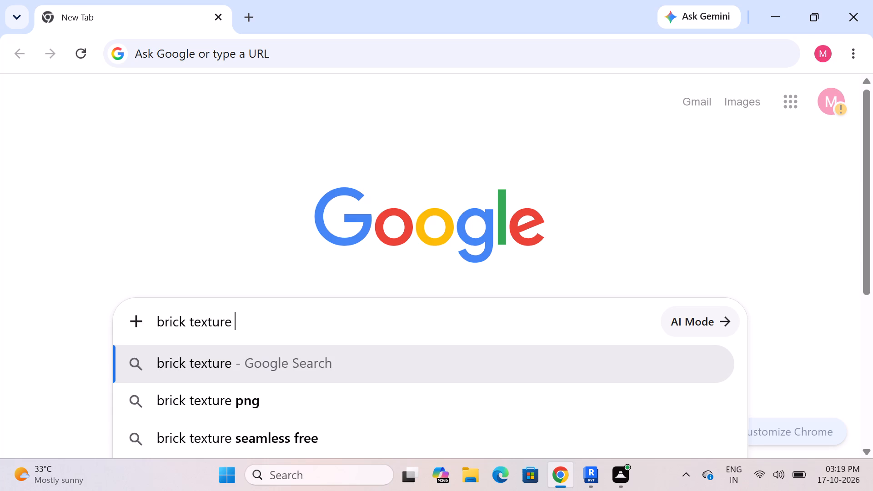
key("Down")
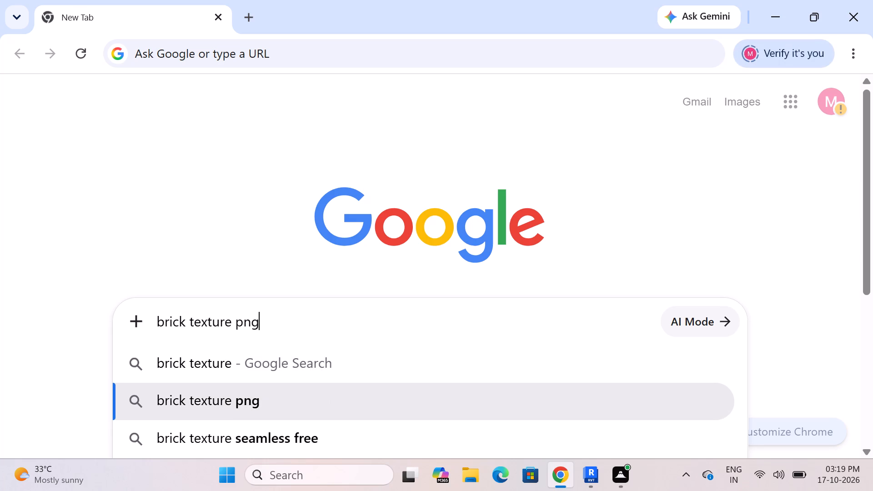
key("Down")
key("space")
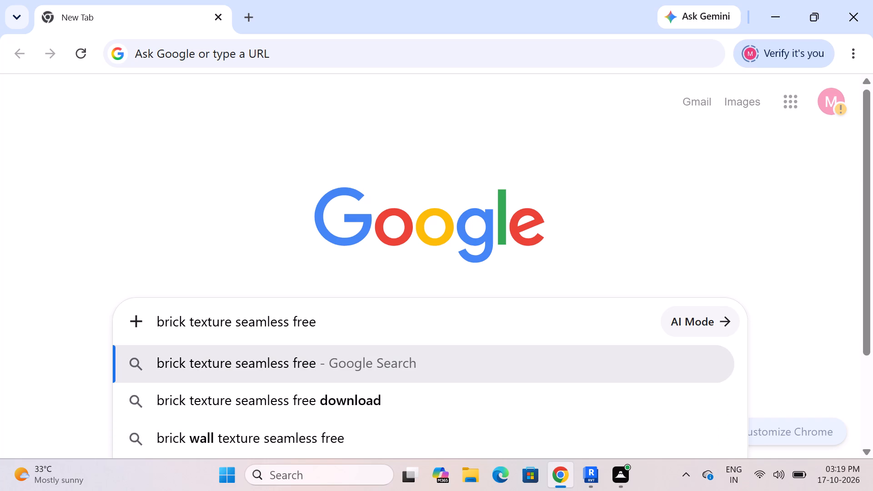
key("j")
type("pg")
key("Return")
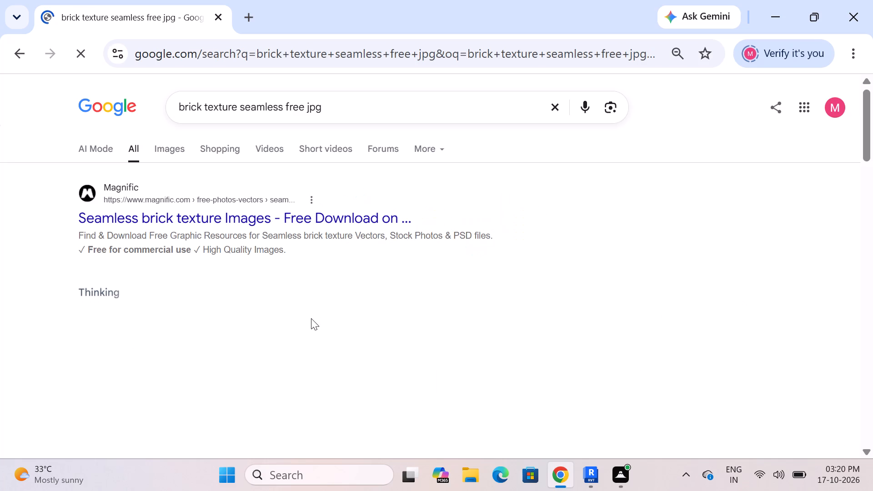
left_click(176, 145)
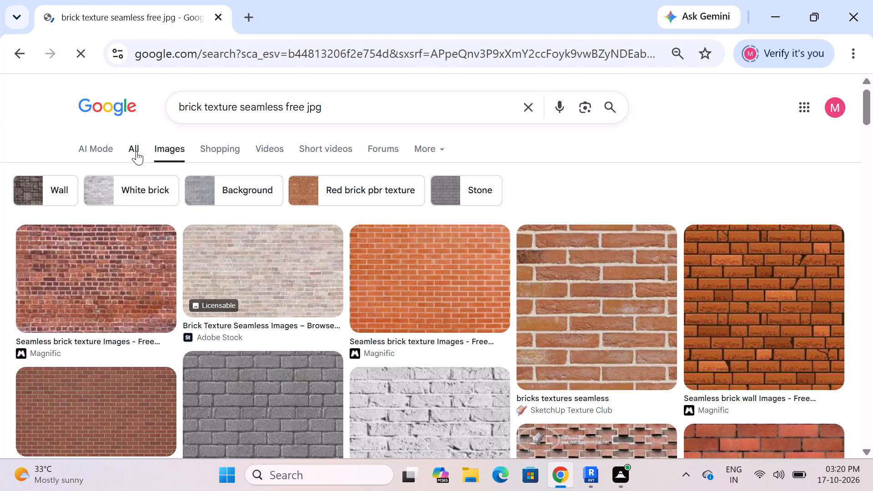
Look through the image results and Magnific's seamless brick texture page for a suitable brick texture.
scroll(252, 257, "down", 6)
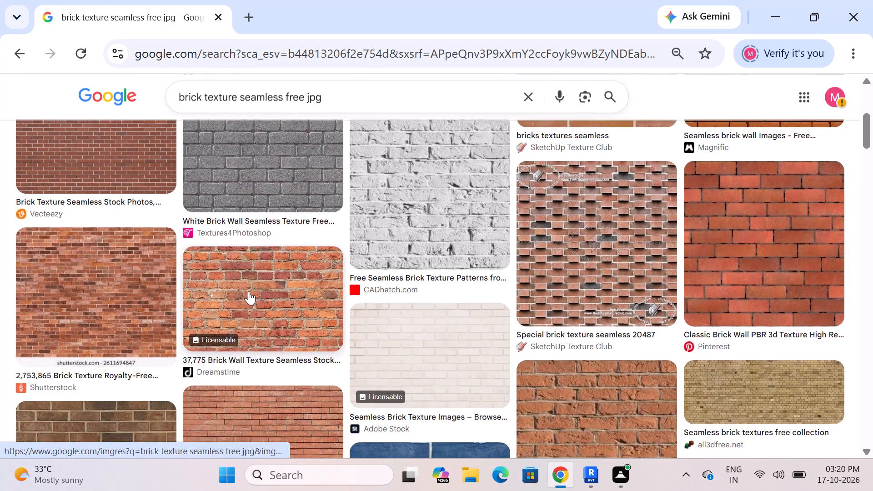
scroll(254, 317, "down", 4)
scroll(254, 317, "up", 11)
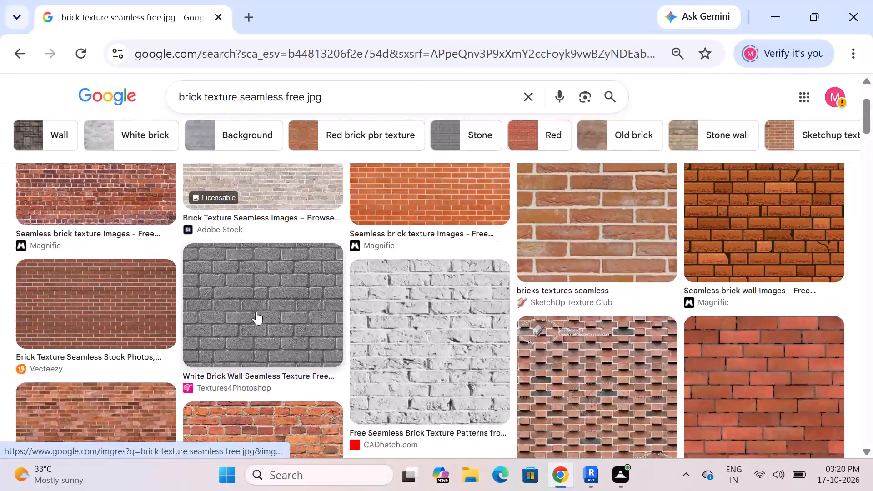
left_click(134, 153)
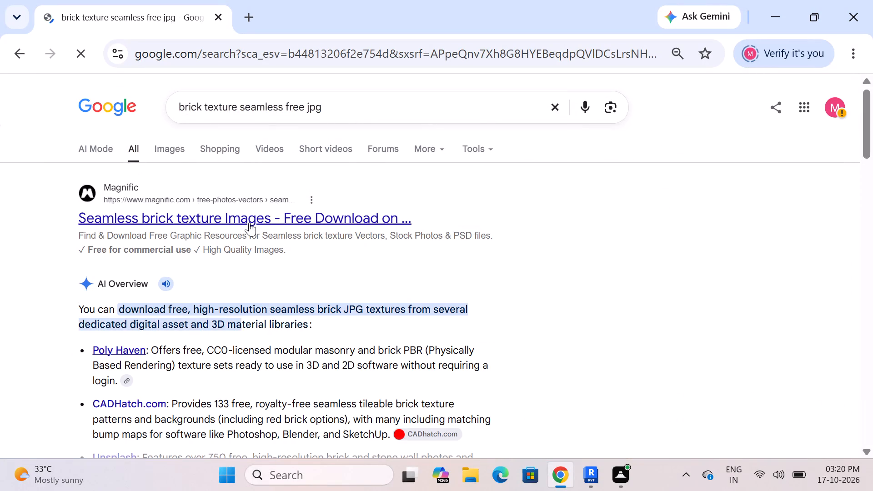
left_click(249, 222)
scroll(342, 258, "down", 9)
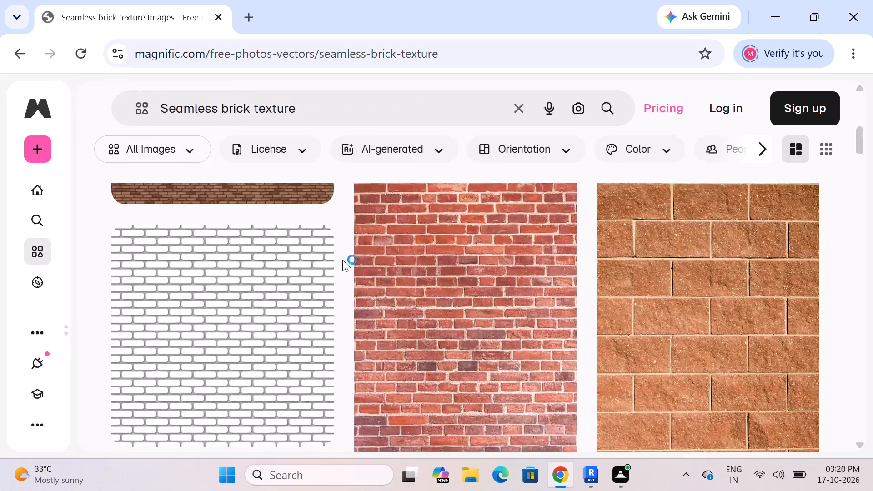
scroll(342, 260, "down", 18)
scroll(343, 265, "down", 5)
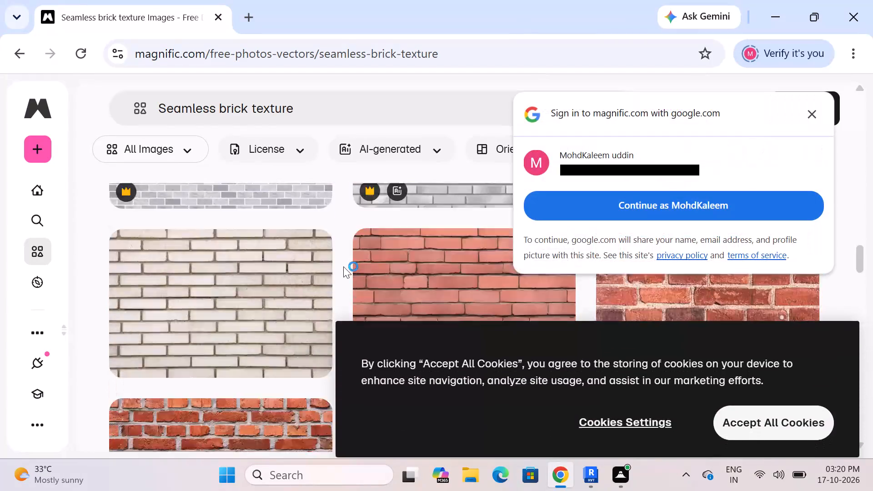
scroll(343, 267, "down", 5)
left_click(26, 53)
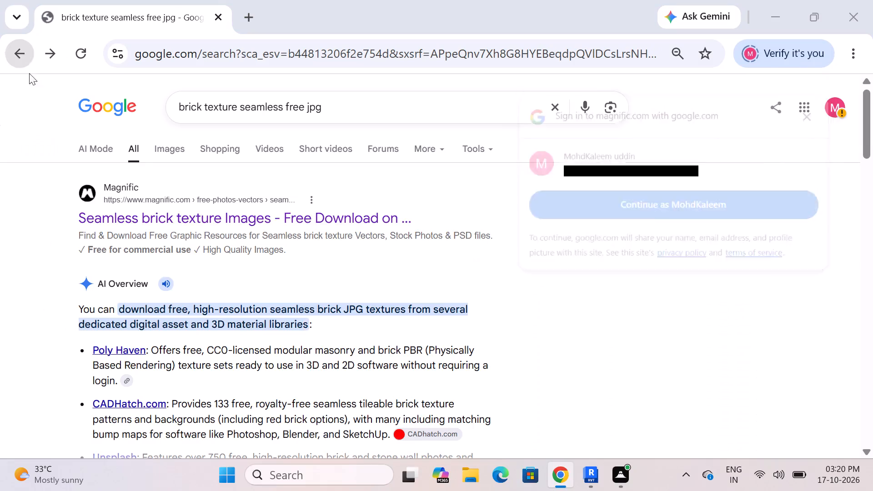
Check the remaining web results for a brick texture source and return to the image results.
scroll(334, 250, "down", 17)
scroll(331, 285, "up", 2)
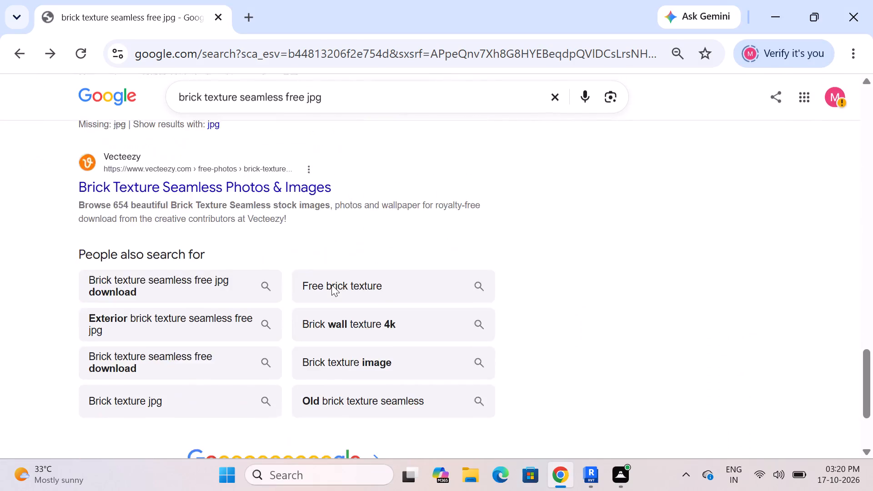
scroll(331, 285, "up", 17)
left_click(187, 148)
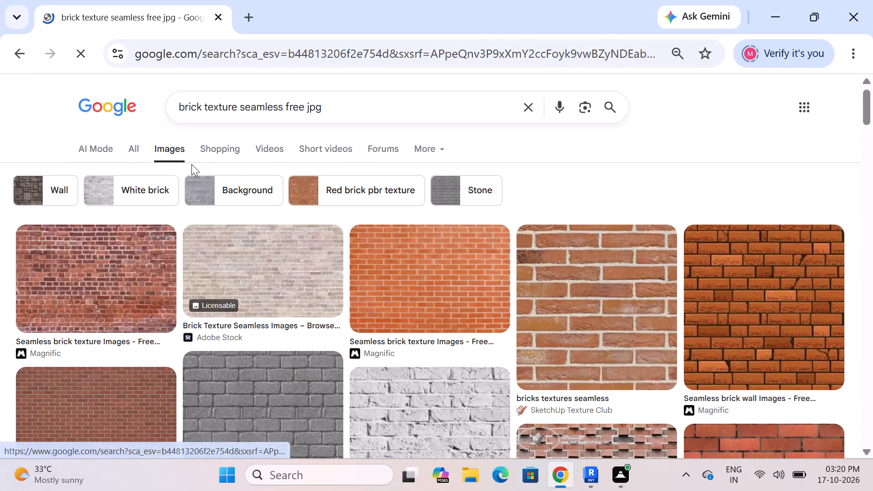
scroll(388, 240, "down", 8)
scroll(379, 256, "up", 14)
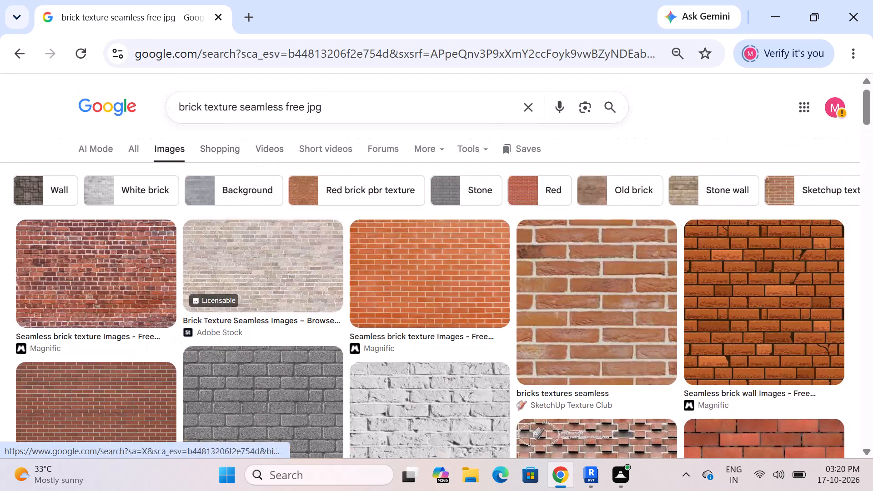
Refine the image search to "brick texture tiles seamless free jpg".
left_click(237, 107)
key("space")
type("tiles")
key("Return")
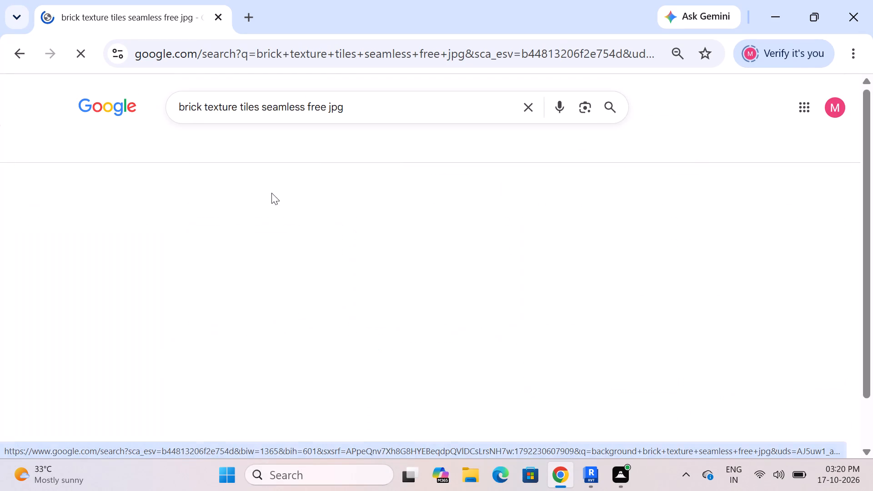
Browse the brick tile image results for a texture suited to the 02 brick material.
scroll(313, 260, "down", 13)
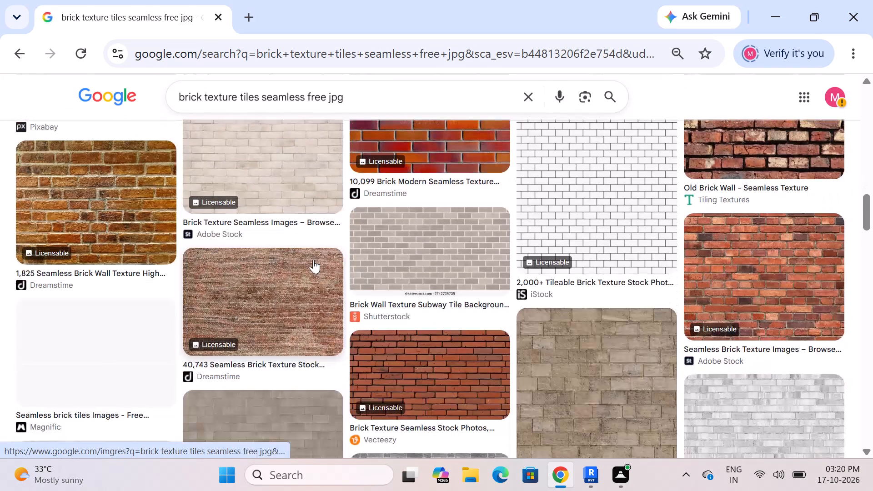
scroll(313, 260, "down", 15)
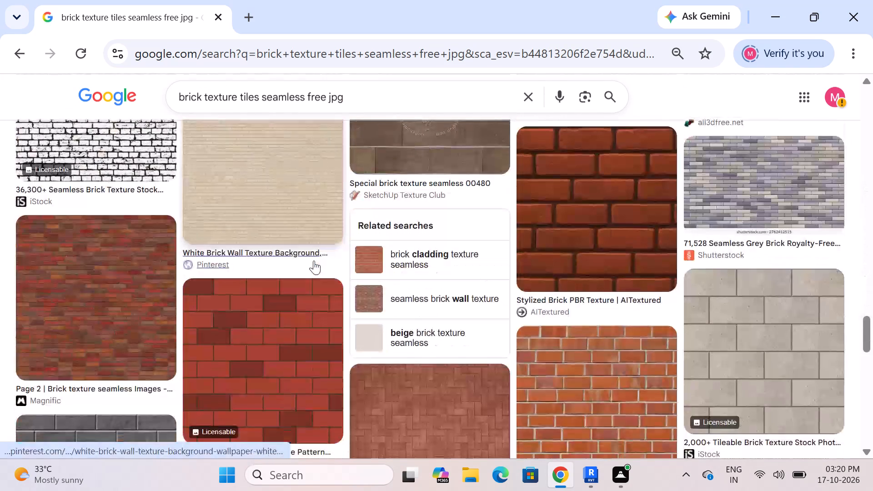
scroll(314, 261, "down", 10)
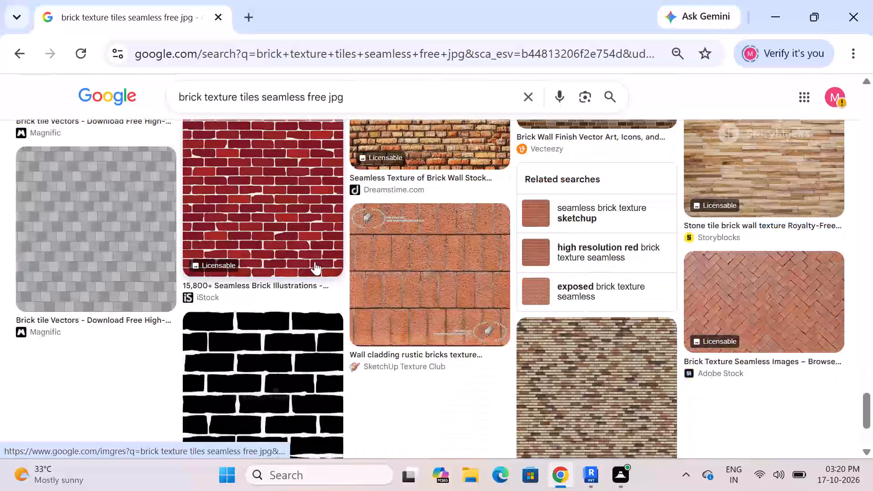
scroll(315, 261, "down", 8)
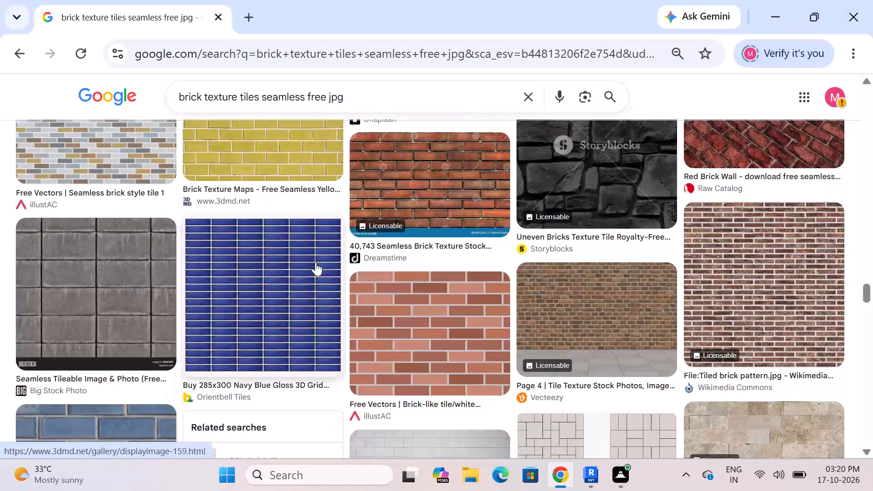
scroll(316, 263, "down", 6)
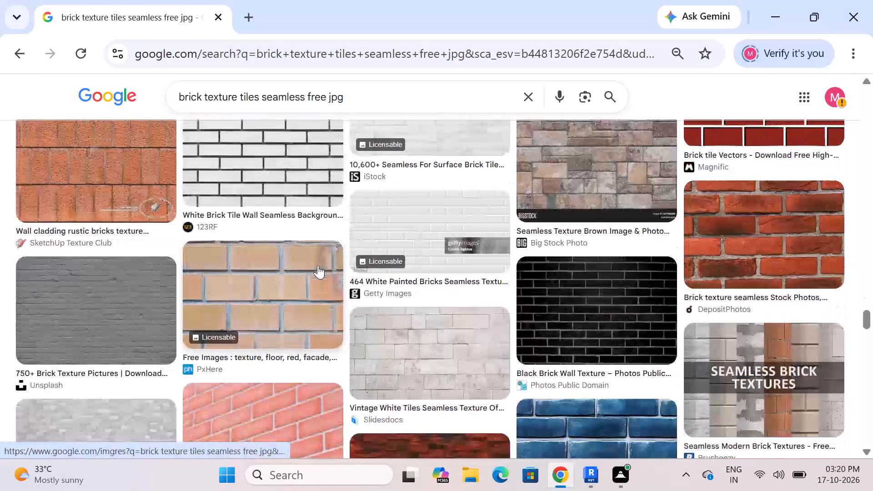
scroll(320, 274, "down", 4)
scroll(397, 297, "down", 2)
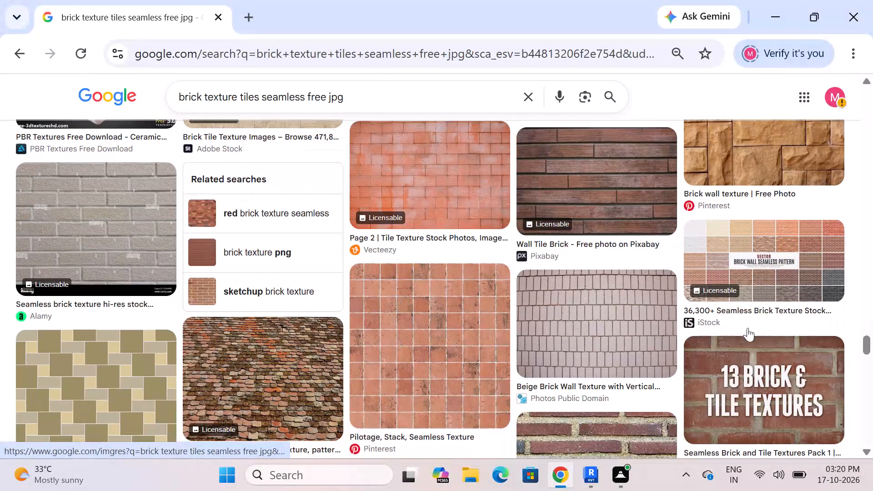
left_click_drag(867, 342, 867, 373)
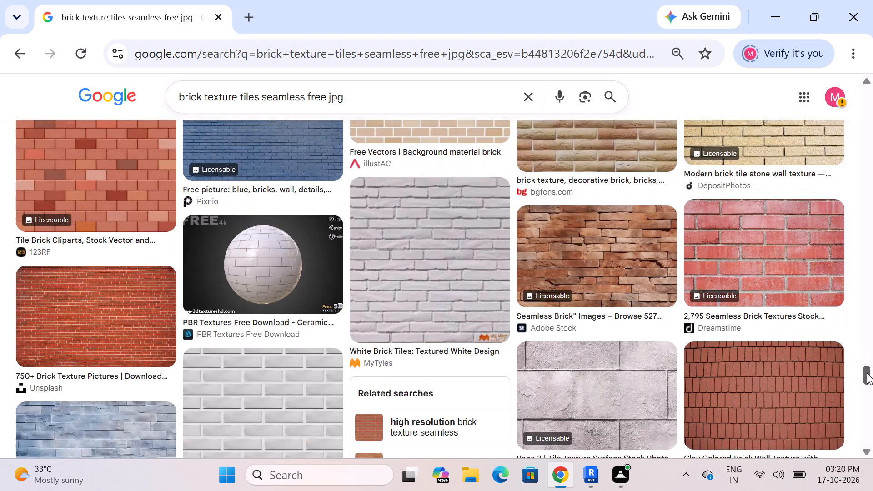
left_click_drag(867, 373, 867, 336)
Preview the Pinterest "Brick wall texture" image, look through its related images, and close the preview.
left_click(788, 293)
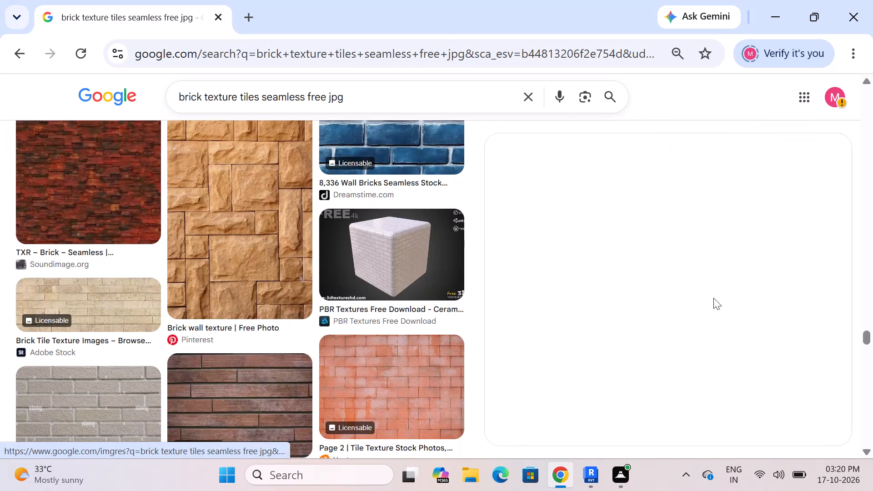
scroll(585, 282, "down", 8)
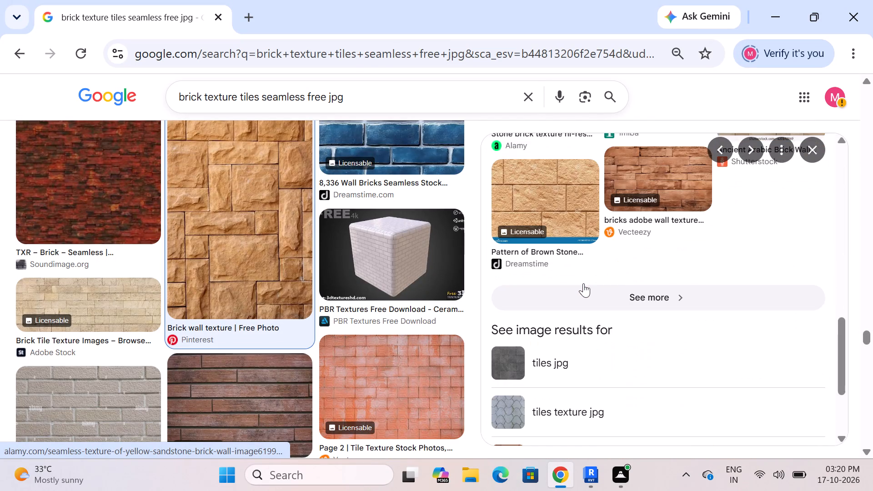
scroll(583, 283, "down", 3)
left_click(812, 154)
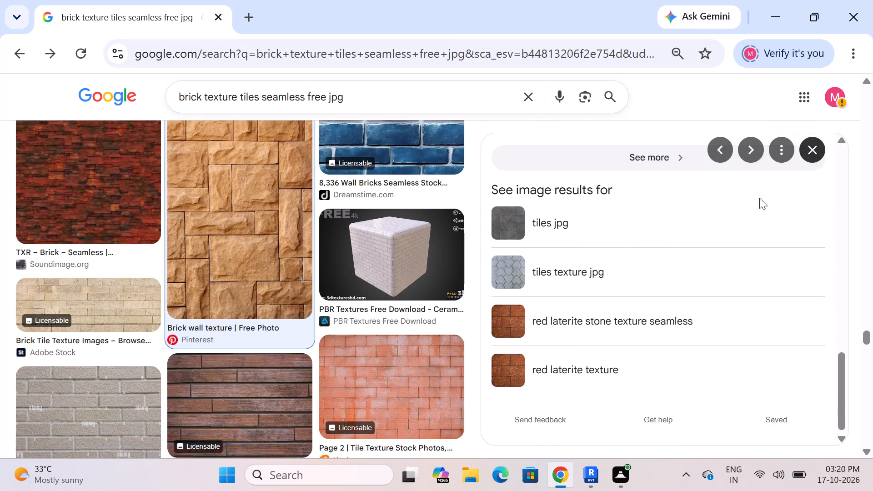
Browse further through the brick tile image results for a seamless texture suited to the 02 brick material.
scroll(526, 273, "down", 16)
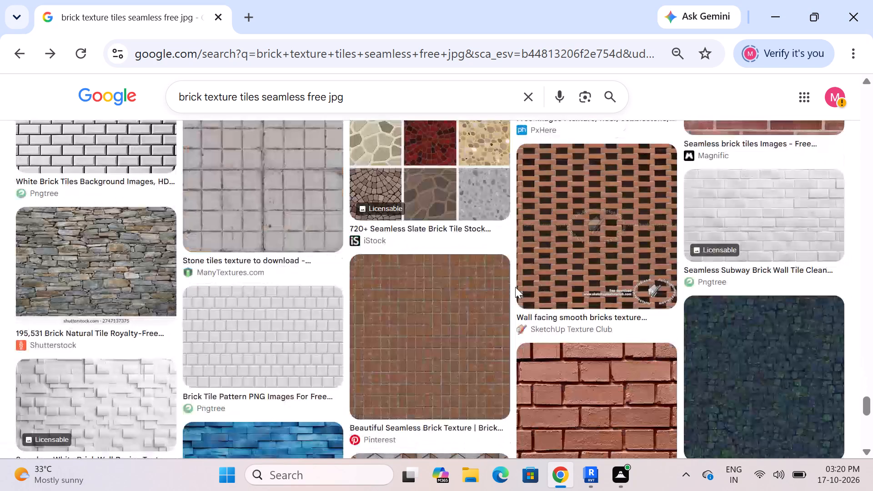
scroll(515, 287, "down", 12)
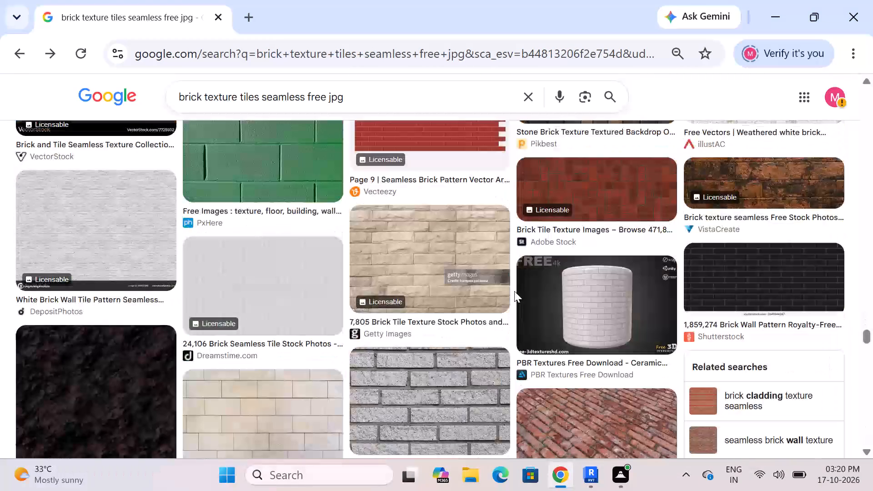
scroll(514, 291, "down", 4)
scroll(514, 291, "up", 2)
scroll(514, 291, "down", 4)
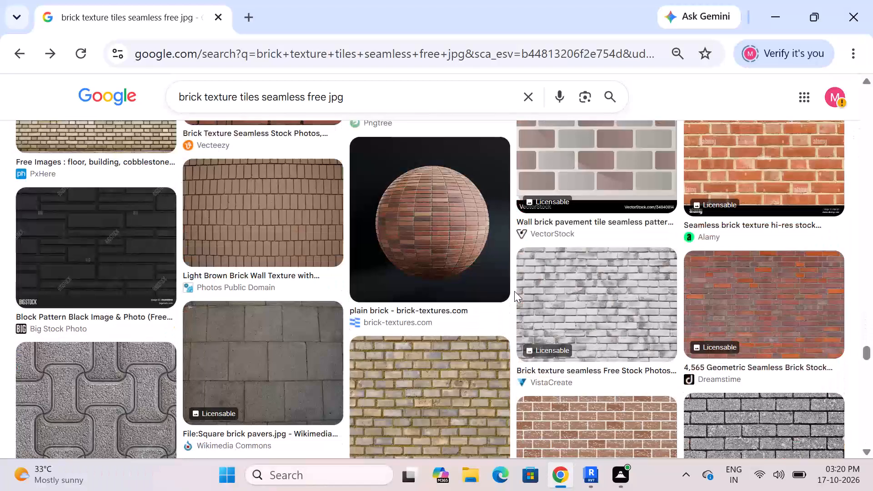
scroll(514, 291, "down", 7)
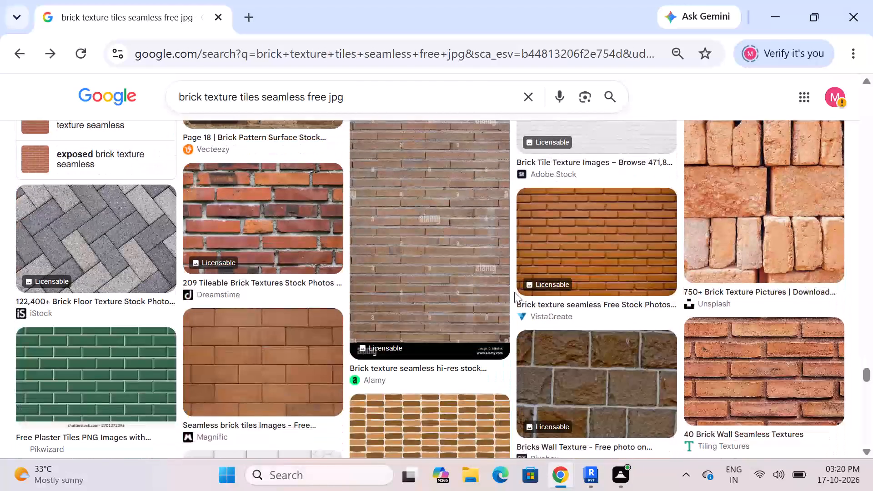
scroll(514, 292, "down", 6)
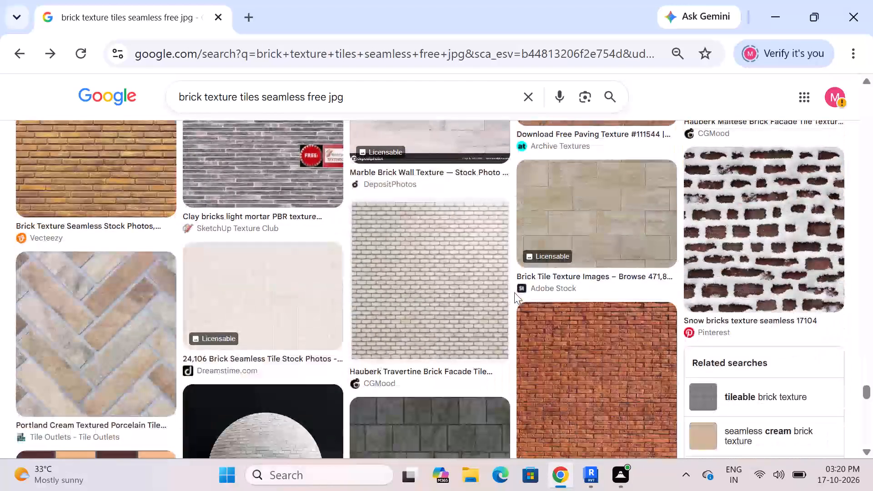
scroll(514, 293, "down", 3)
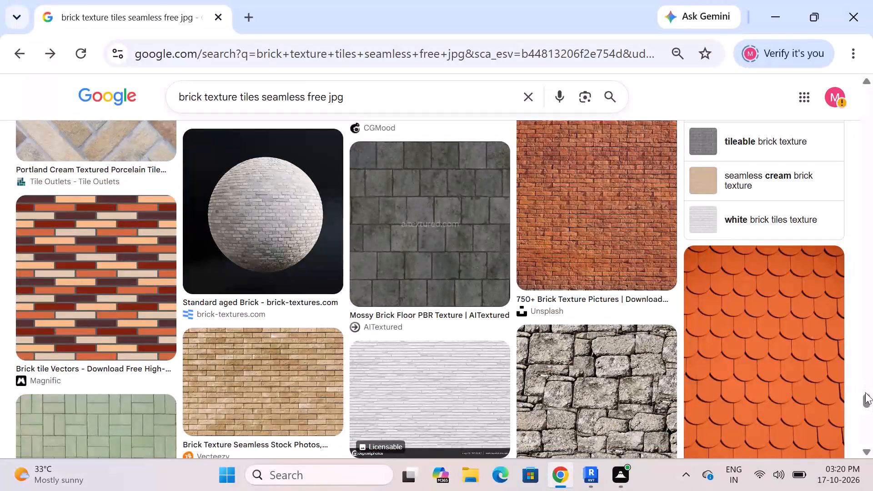
left_click_drag(865, 394, 867, 403)
scroll(566, 337, "down", 3)
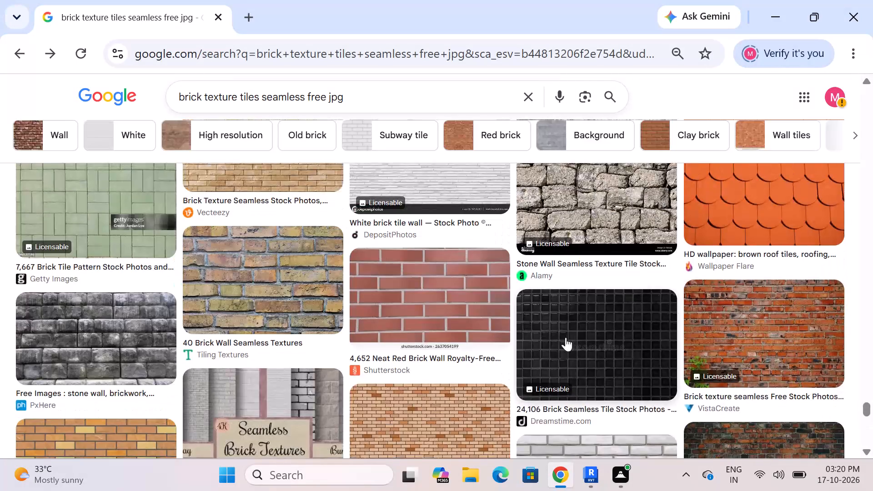
scroll(566, 337, "down", 9)
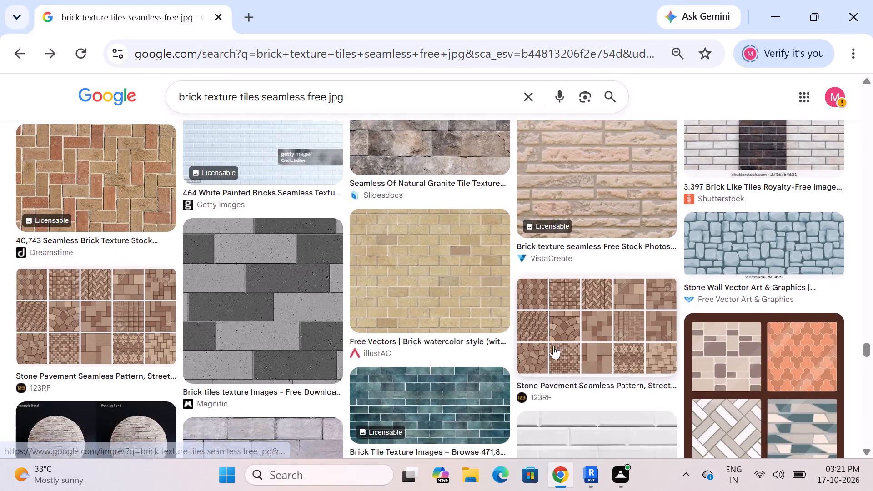
scroll(553, 346, "down", 9)
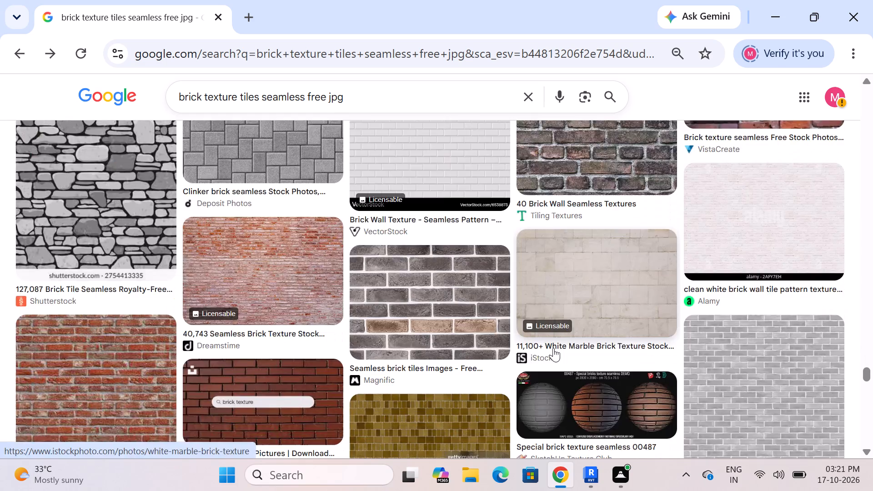
scroll(553, 348, "down", 7)
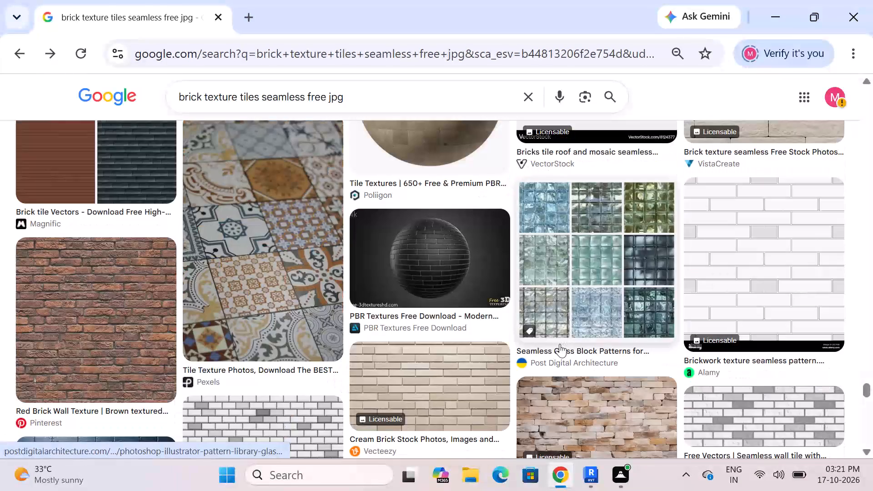
scroll(560, 344, "down", 11)
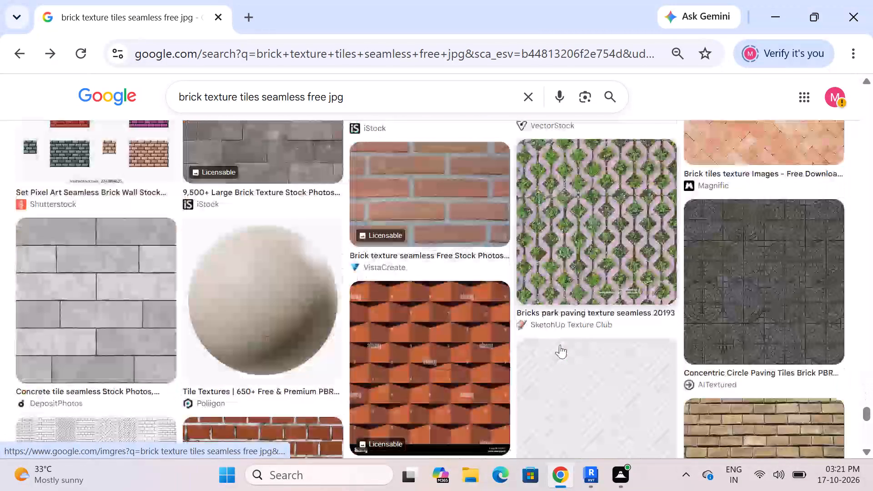
scroll(560, 345, "down", 9)
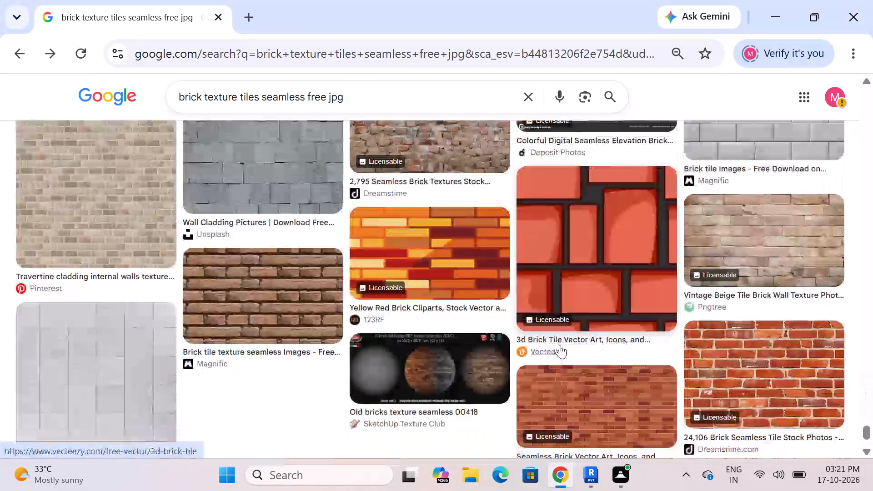
scroll(560, 346, "down", 13)
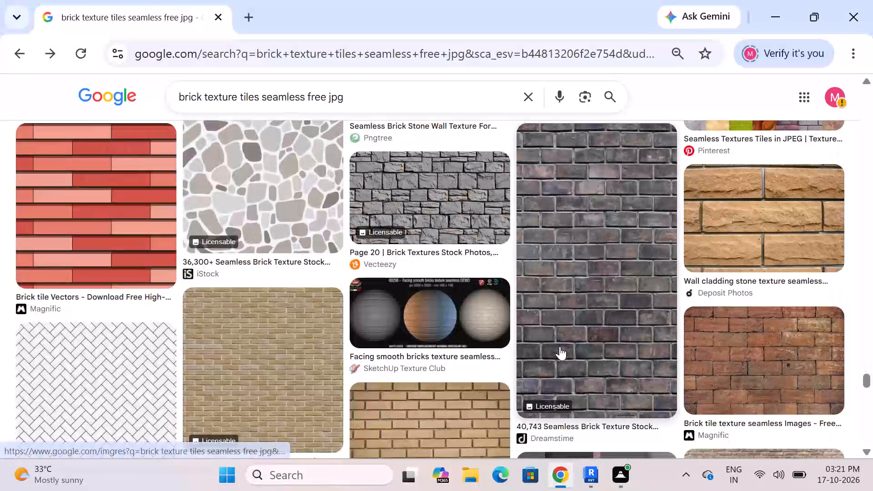
left_click_drag(866, 378, 866, 393)
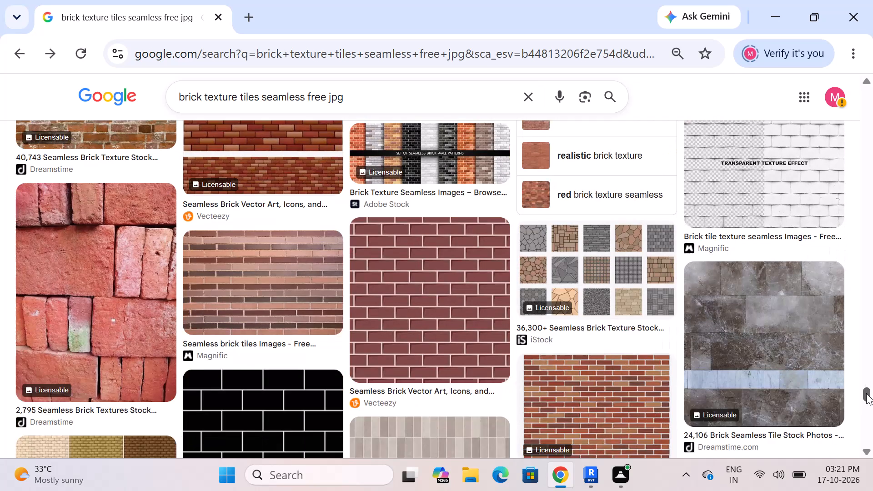
left_click_drag(866, 393, 866, 404)
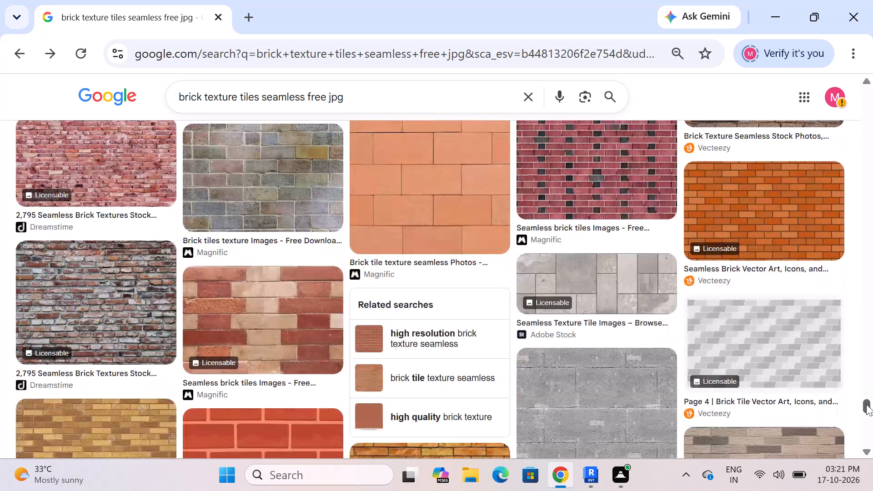
left_click_drag(866, 404, 870, 420)
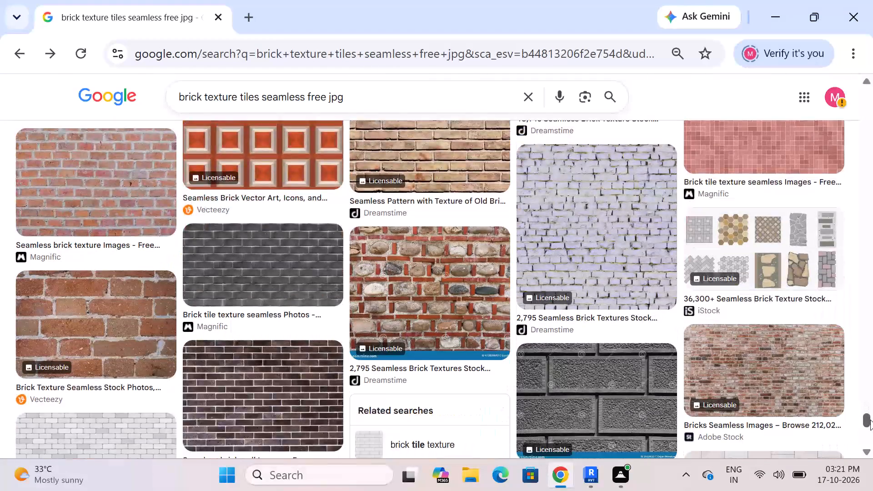
left_click_drag(870, 420, 872, 429)
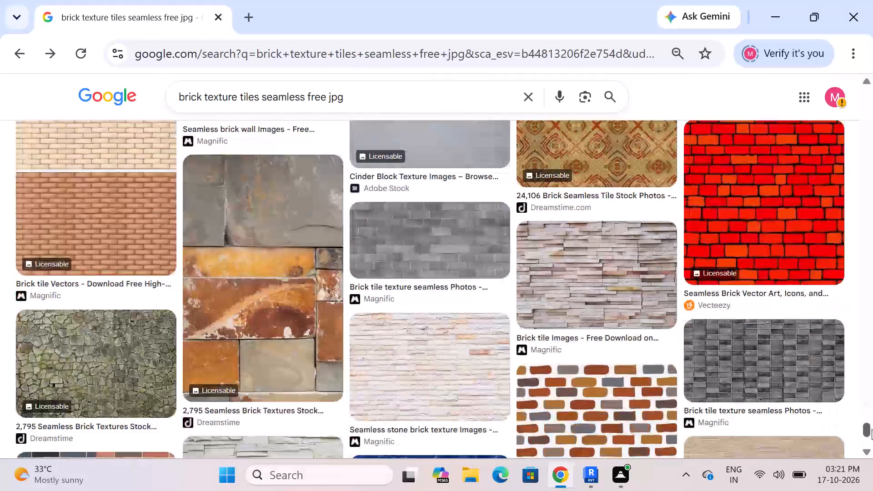
left_click_drag(872, 429, 872, 437)
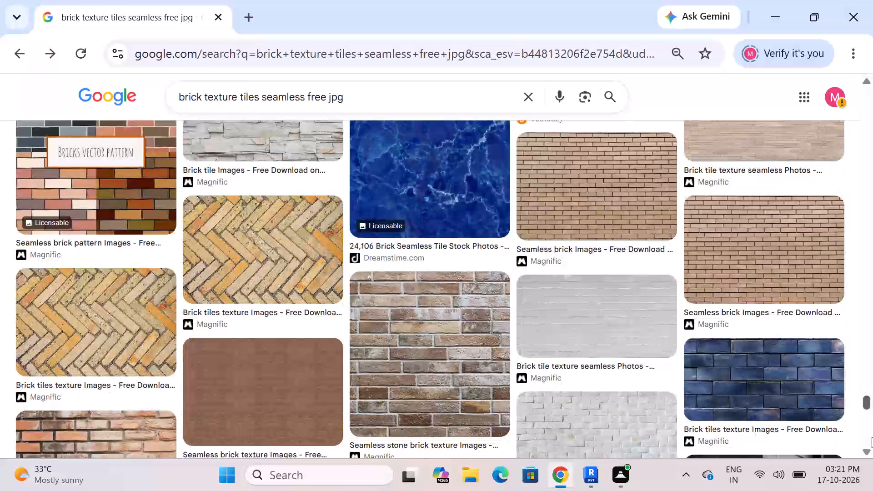
left_click_drag(872, 437, 872, 446)
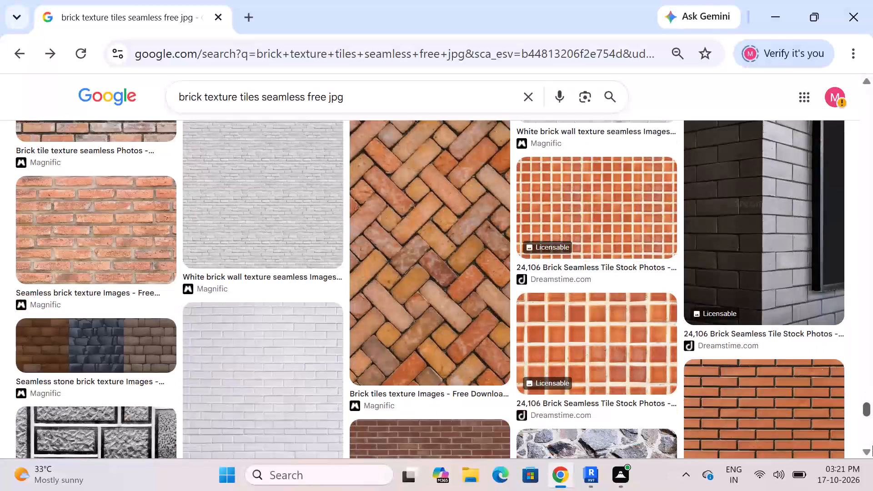
left_click_drag(872, 446, 872, 452)
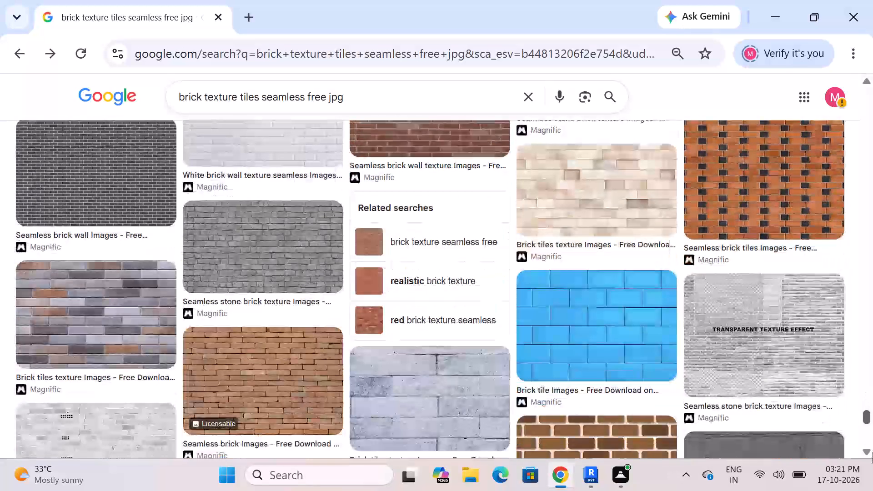
left_click_drag(872, 452, 872, 453)
Preview the multicoloured Magnific "Brick tiles texture Images" result and look through its related images.
left_click(96, 227)
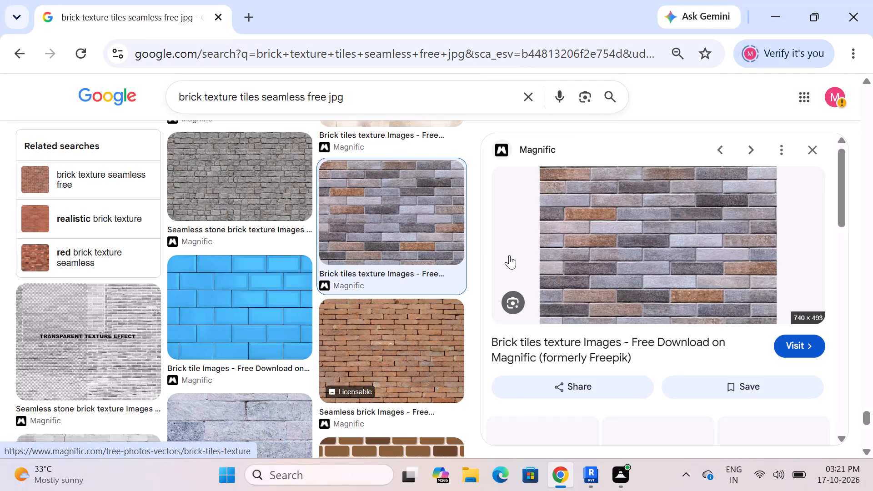
scroll(541, 253, "down", 6)
scroll(583, 284, "up", 3)
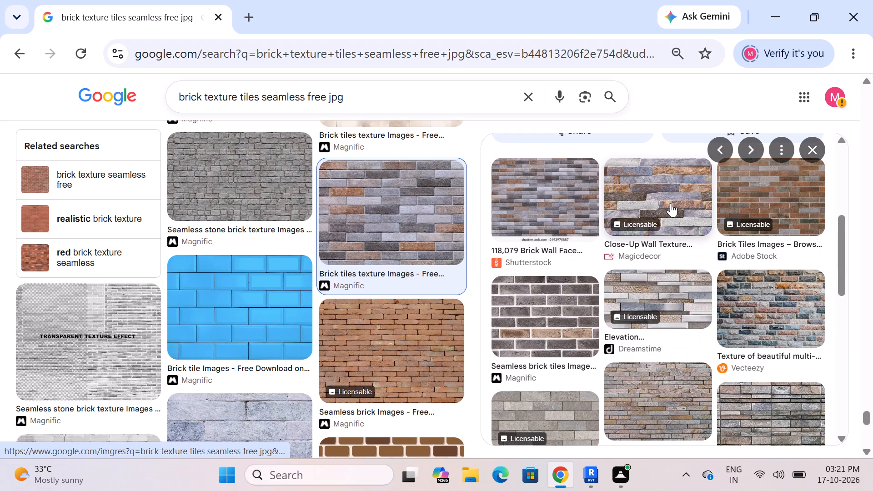
scroll(667, 205, "down", 1)
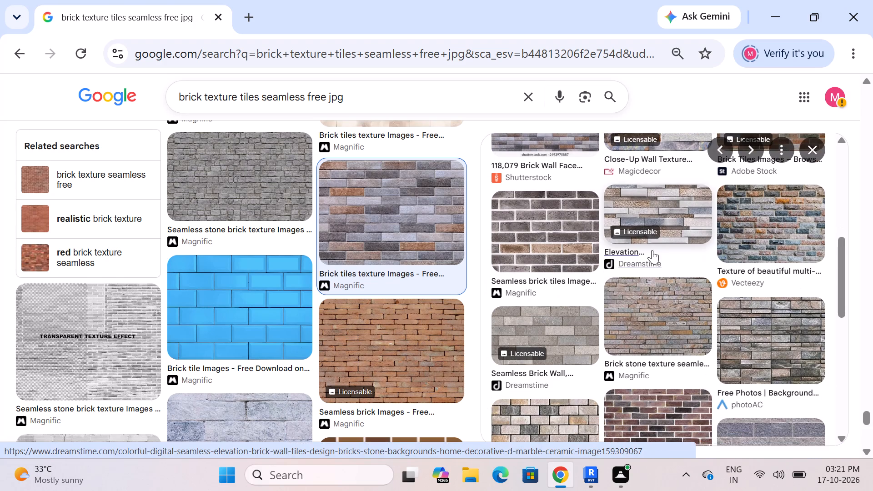
scroll(652, 251, "down", 2)
scroll(652, 251, "up", 3)
Preview the related Magicdecor "Close-Up Wall Texture" image and examine the similar stone and brick textures.
left_click(656, 203)
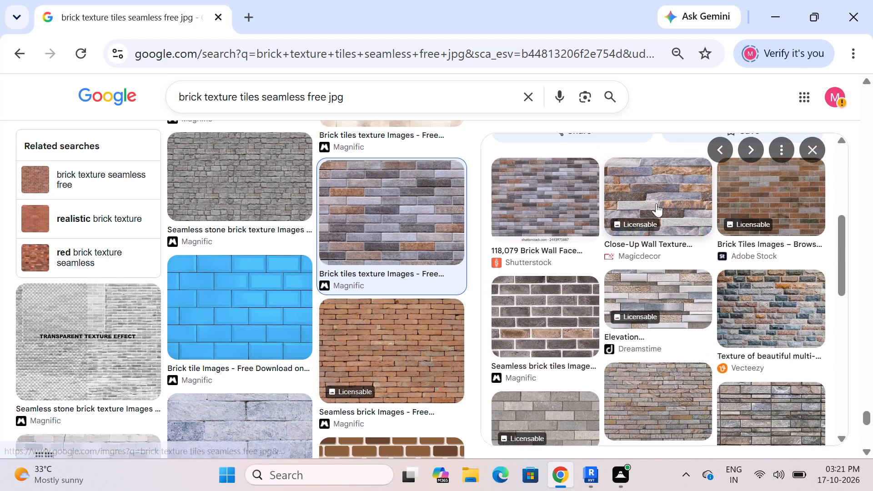
scroll(615, 255, "down", 3)
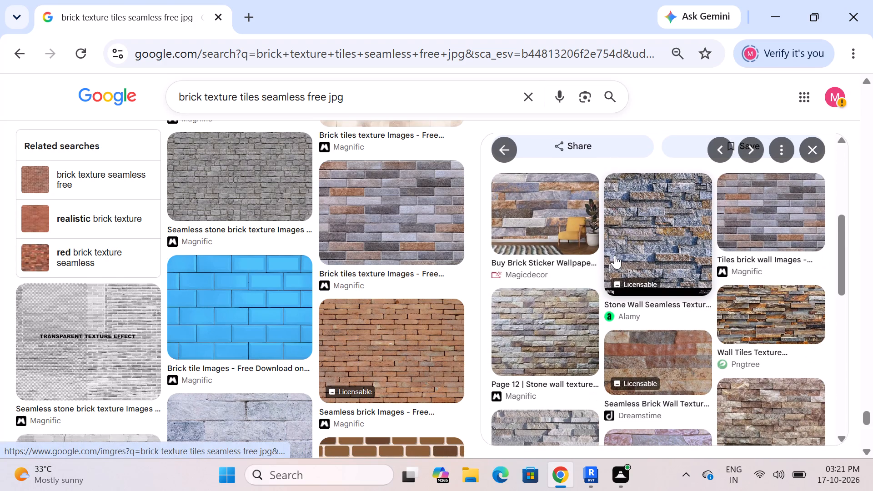
scroll(573, 275, "down", 4)
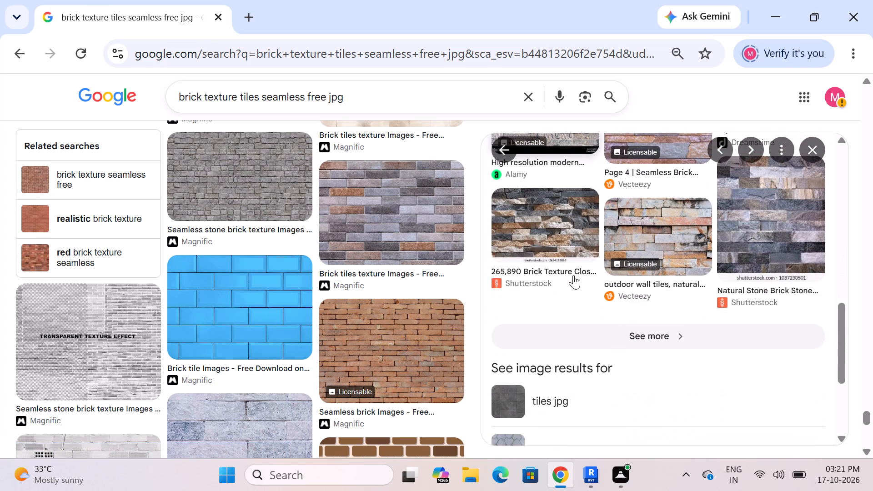
scroll(573, 275, "up", 2)
Preview the Dreamstime "25,689 Brick Wall Texture Tiles" image, check its related images, and return to the previous preview.
left_click(780, 251)
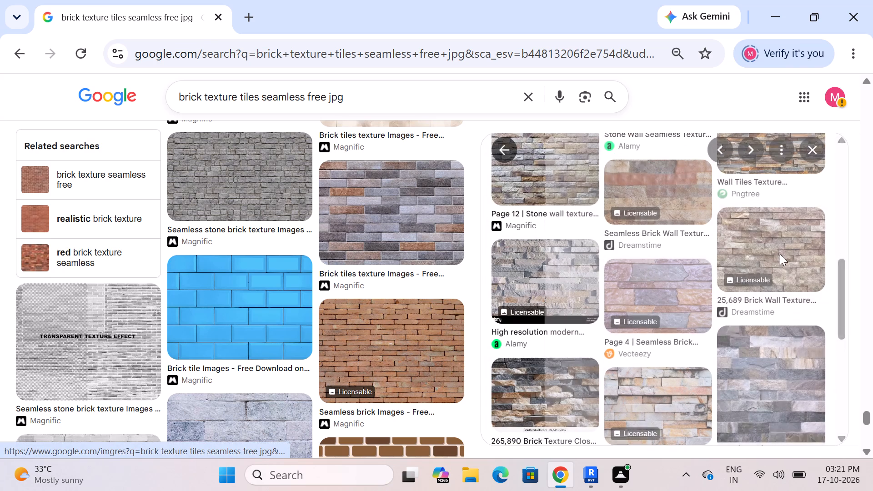
scroll(632, 264, "down", 7)
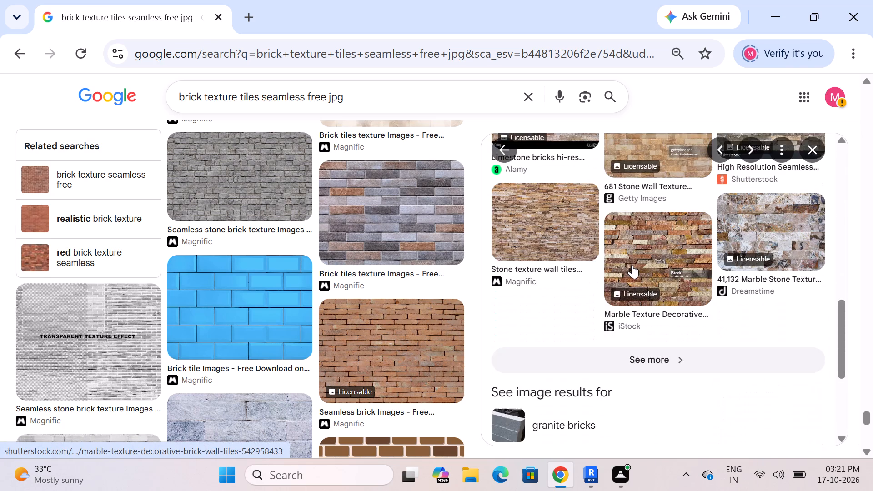
scroll(632, 265, "up", 7)
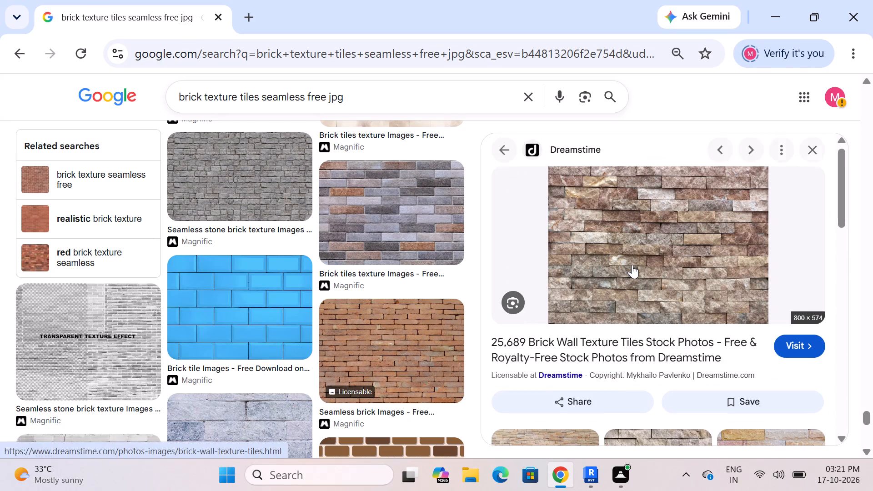
left_click(509, 150)
Preview the Shutterstock "265,890 Brick Texture Close" image and compare the related stone wall textures.
scroll(595, 296, "down", 3)
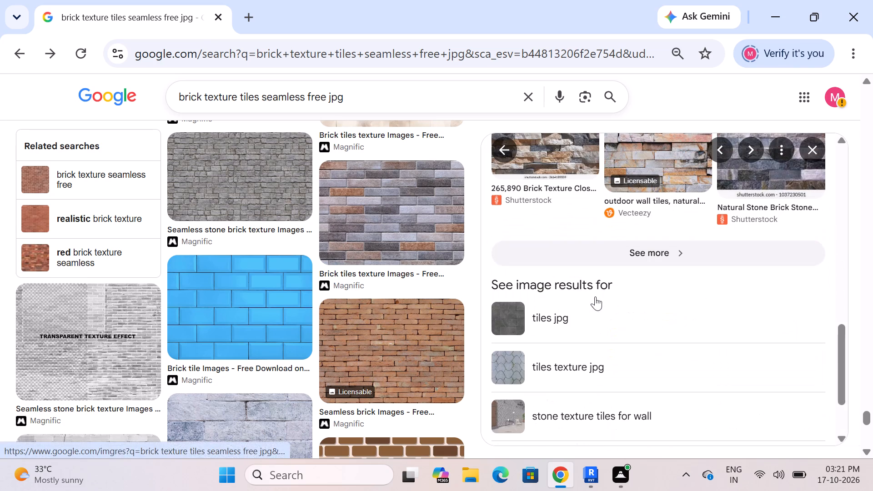
scroll(577, 256, "up", 1)
left_click(553, 225)
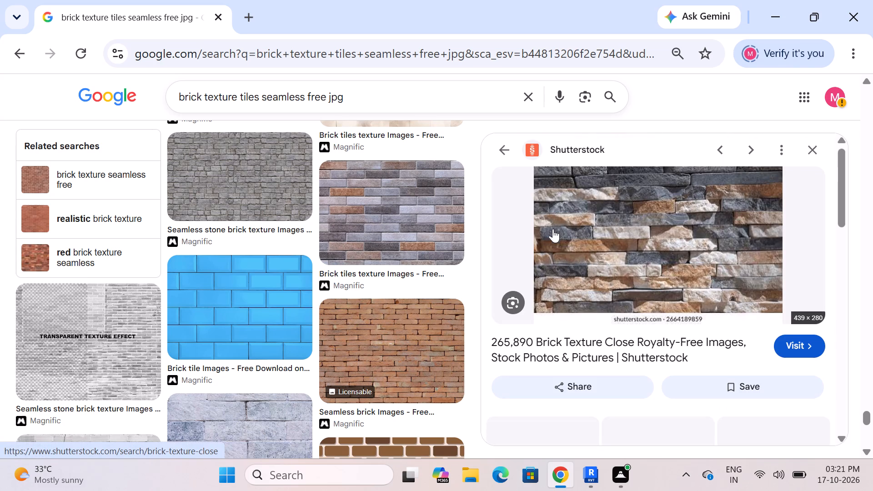
scroll(617, 287, "down", 2)
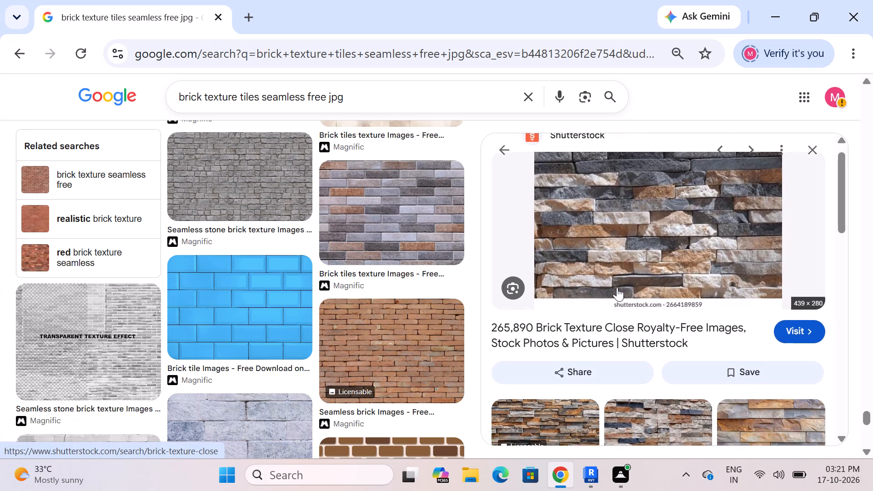
scroll(618, 292, "down", 2)
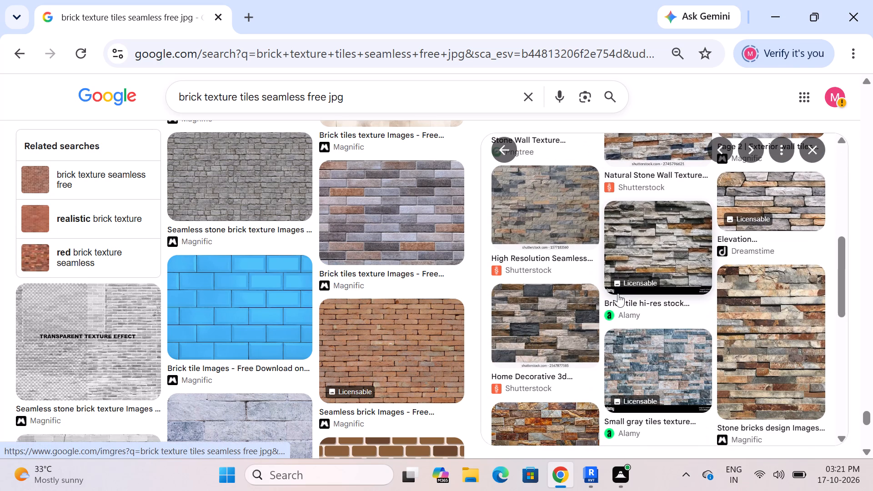
scroll(576, 330, "down", 2)
scroll(576, 330, "up", 3)
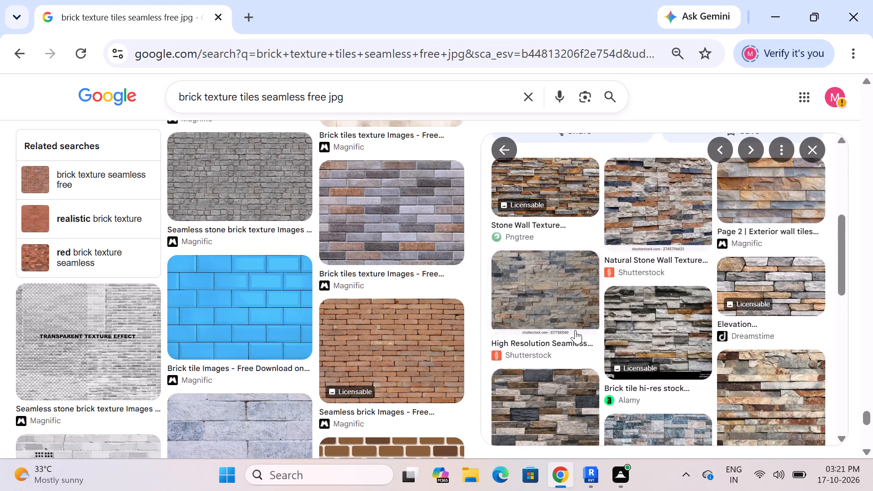
scroll(575, 330, "up", 1)
scroll(575, 330, "down", 2)
scroll(575, 330, "up", 2)
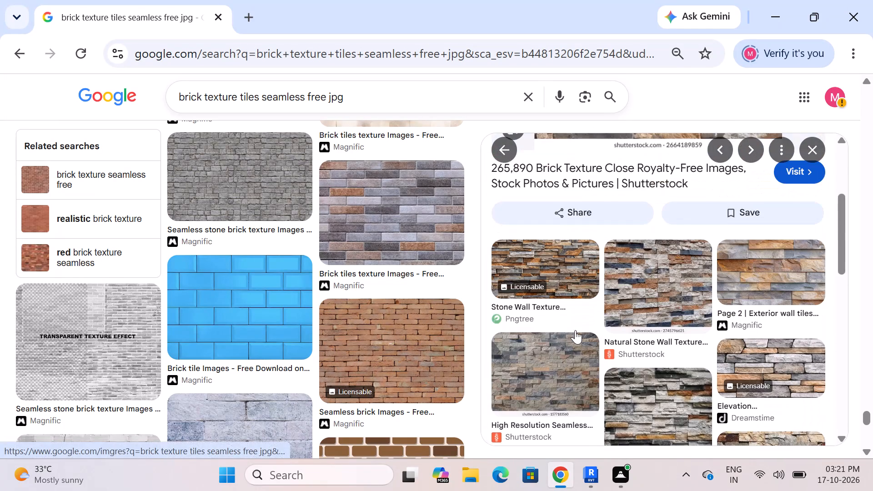
Preview the Pngtree "Stone Wall Texture Background Seamless Pattern" image and return to the previous related images.
left_click(562, 267)
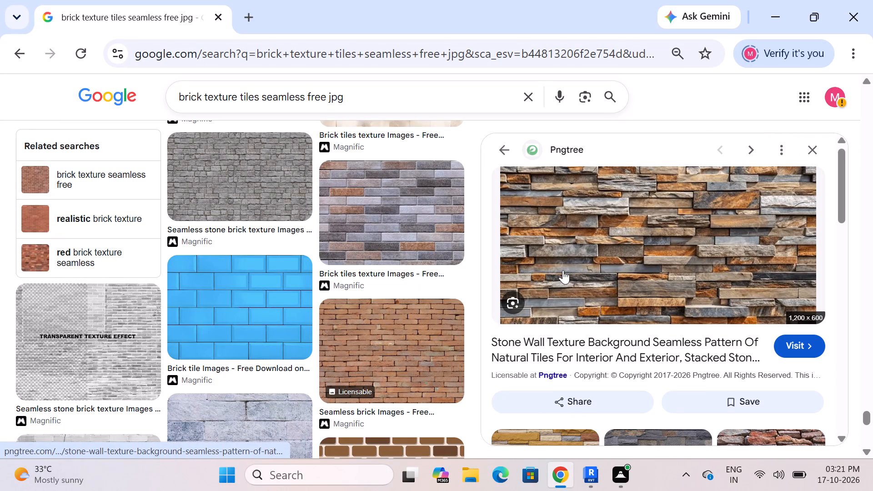
left_click(505, 152)
Preview the brown, grey and black Shutterstock "Home Decorative 3d Elevation Wall Tiles" image, compare its related textures, and check its save file type.
scroll(588, 283, "down", 2)
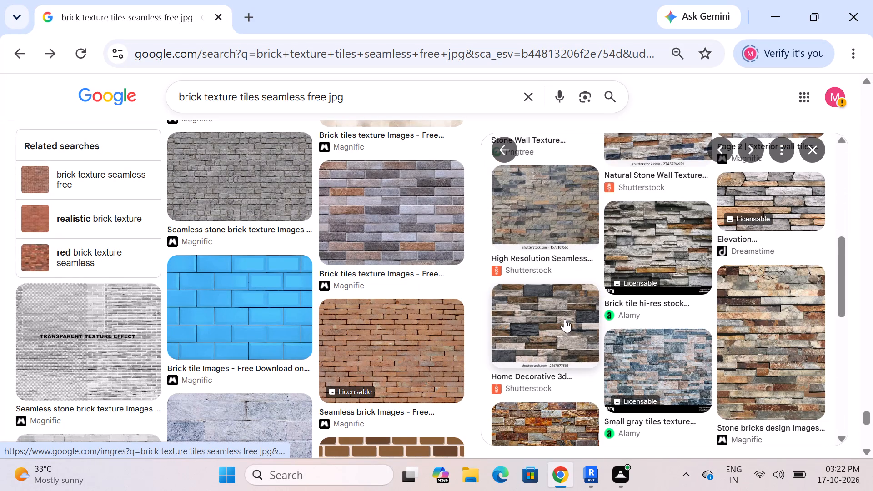
left_click(565, 319)
scroll(657, 244, "down", 3)
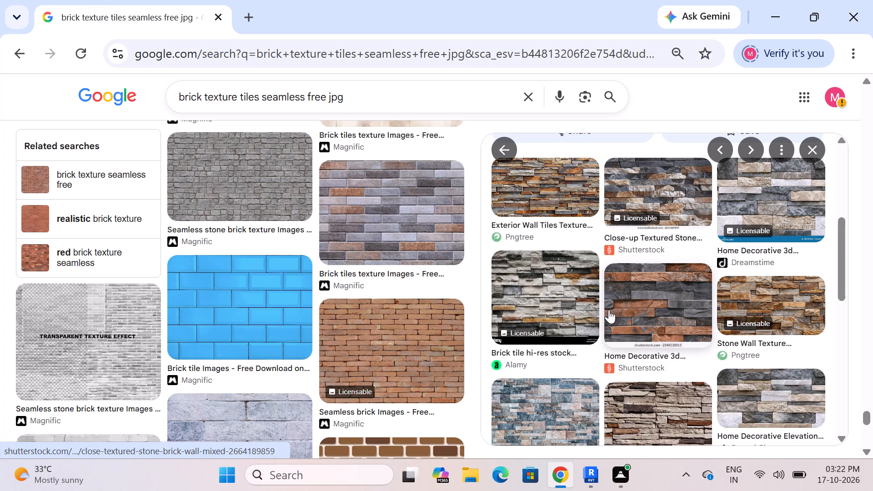
scroll(585, 356, "down", 2)
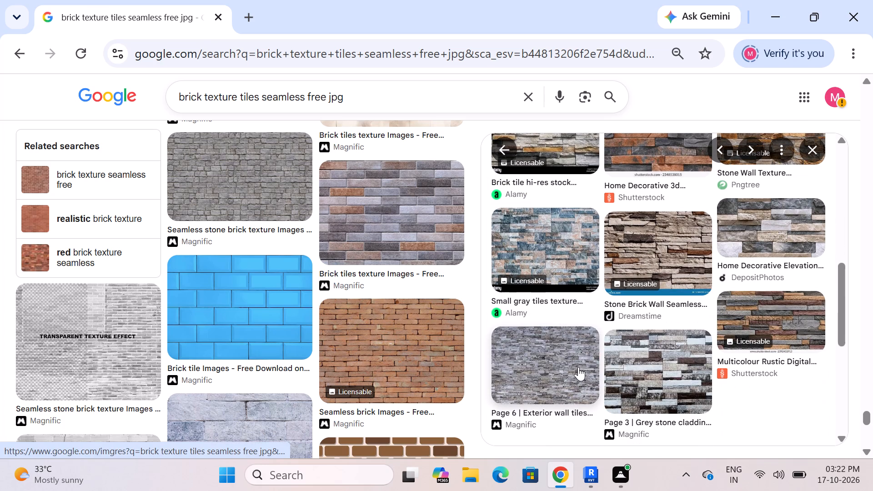
scroll(605, 356, "up", 5)
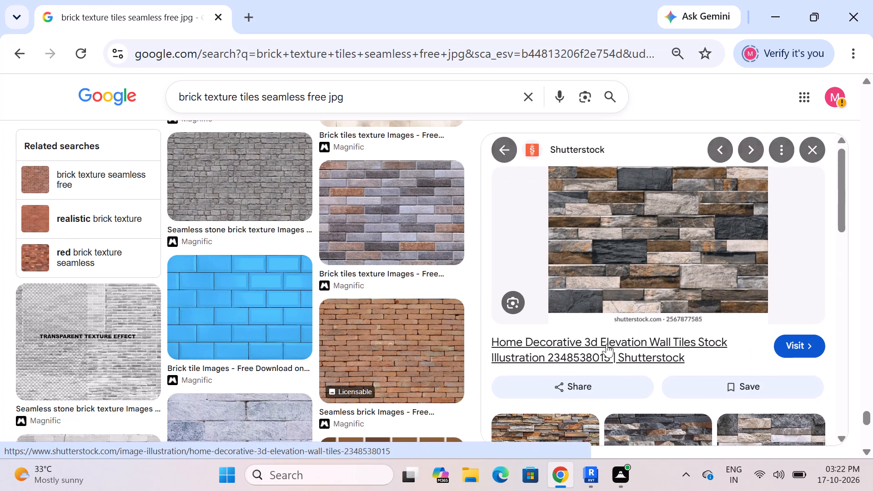
right_click(647, 242)
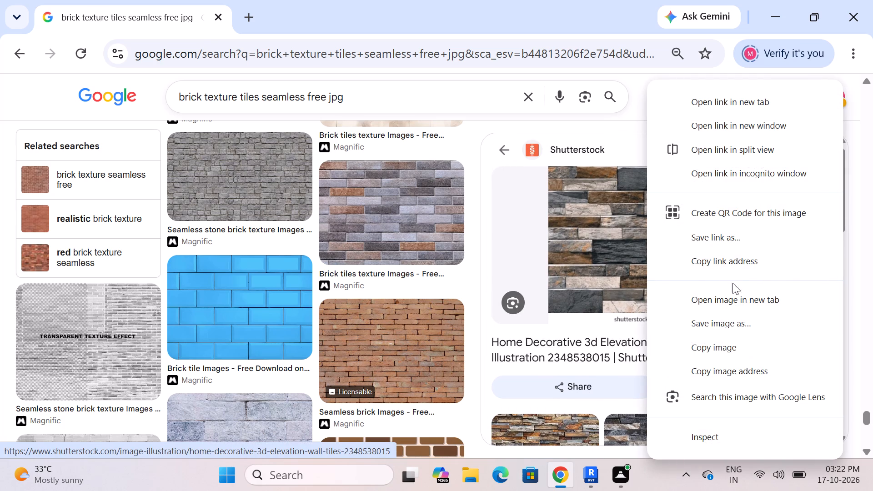
left_click(722, 323)
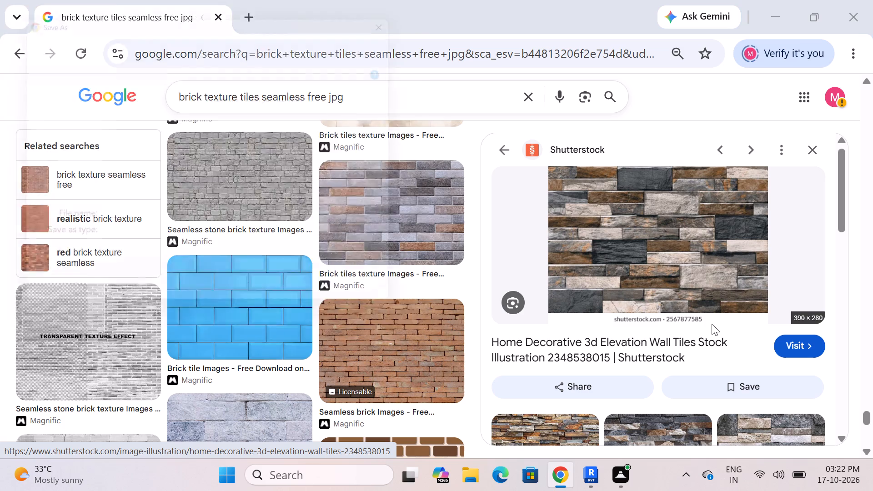
left_click(400, 10)
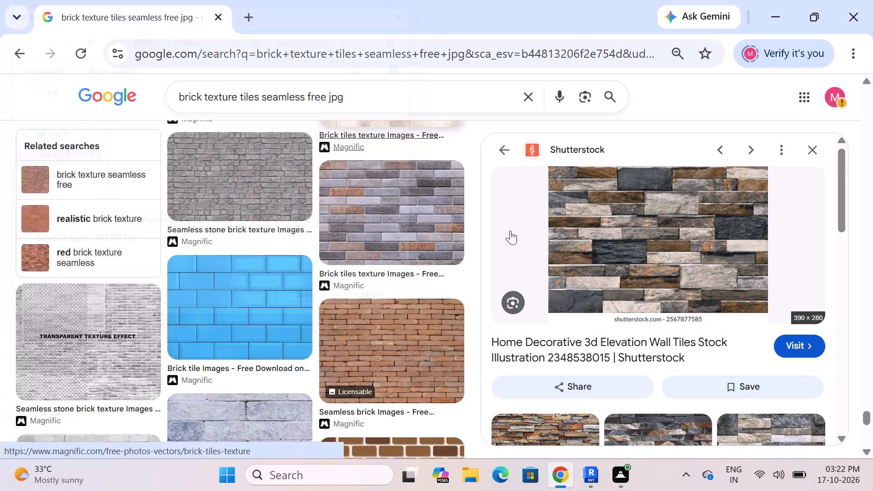
Preview the orange and dark grey Shutterstock "Home Decorative 3d Elevation Wall Tiles" image and check the file type offered for saving it.
scroll(656, 298, "down", 3)
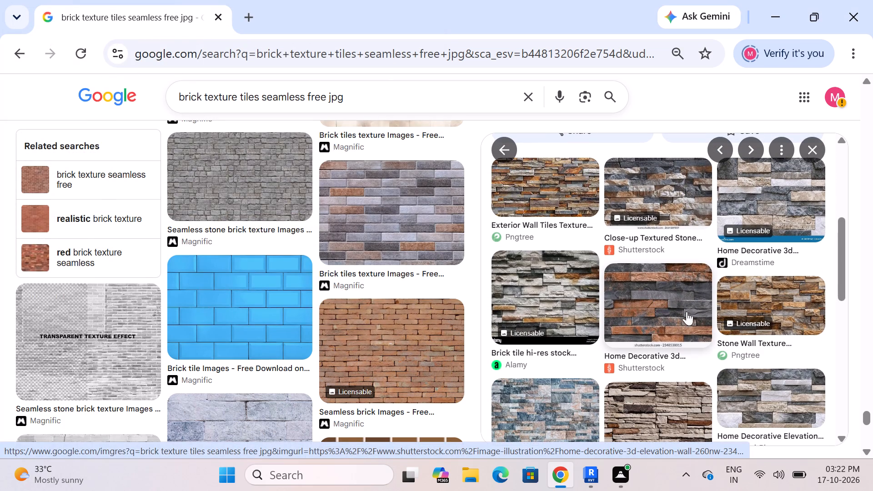
left_click(668, 310)
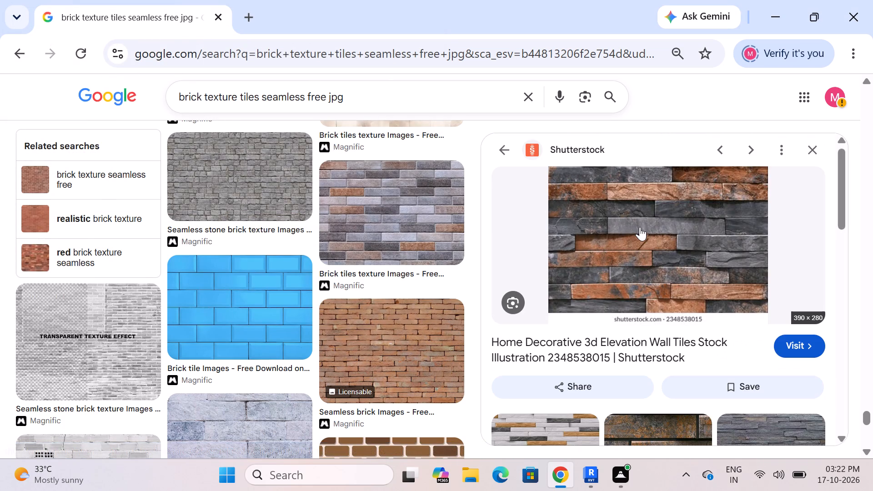
right_click(640, 227)
left_click(700, 324)
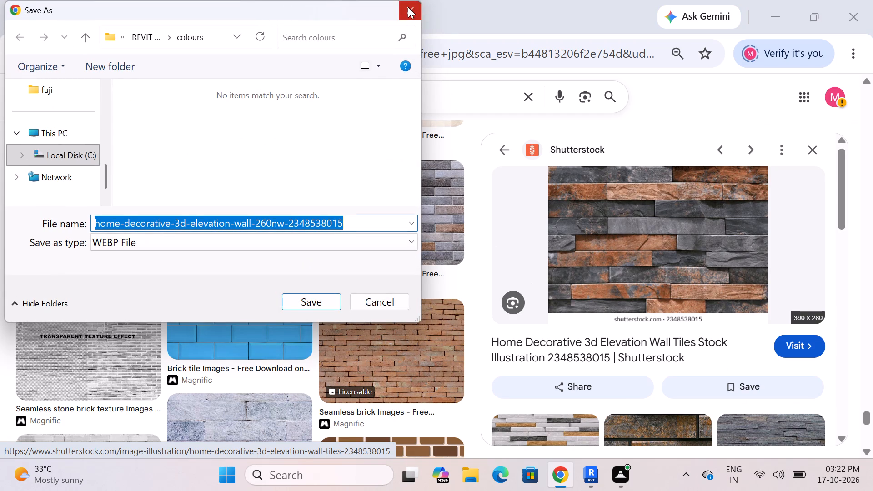
left_click(408, 7)
Look through the related textures, preview the white, grey and ochre Shutterstock elevation tile image, and compare its related images.
scroll(653, 262, "down", 3)
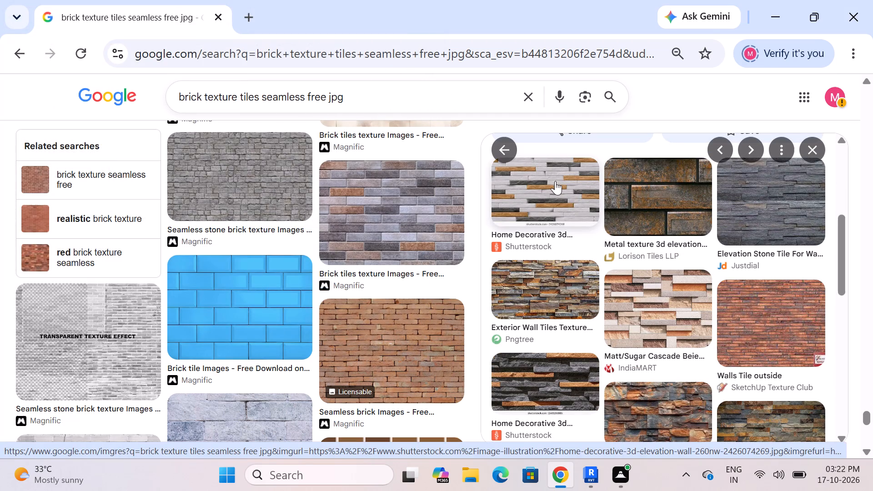
scroll(561, 198, "down", 2)
scroll(572, 306, "up", 1)
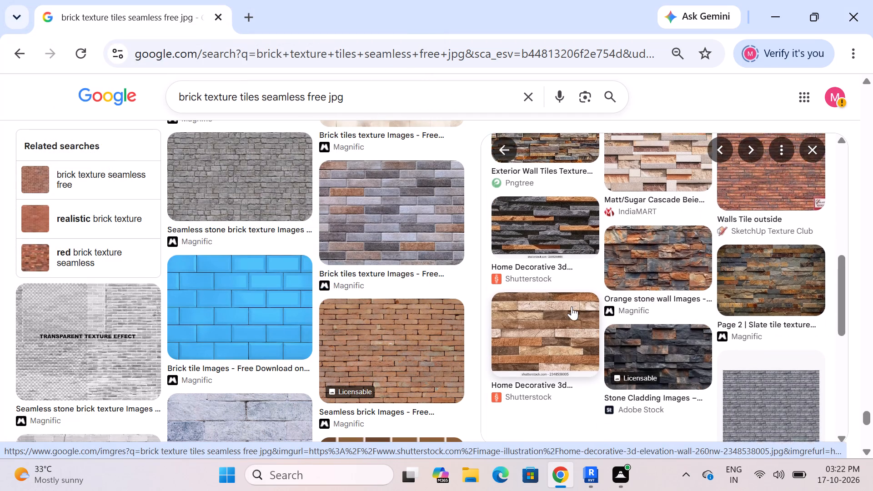
scroll(572, 306, "up", 2)
left_click(568, 276)
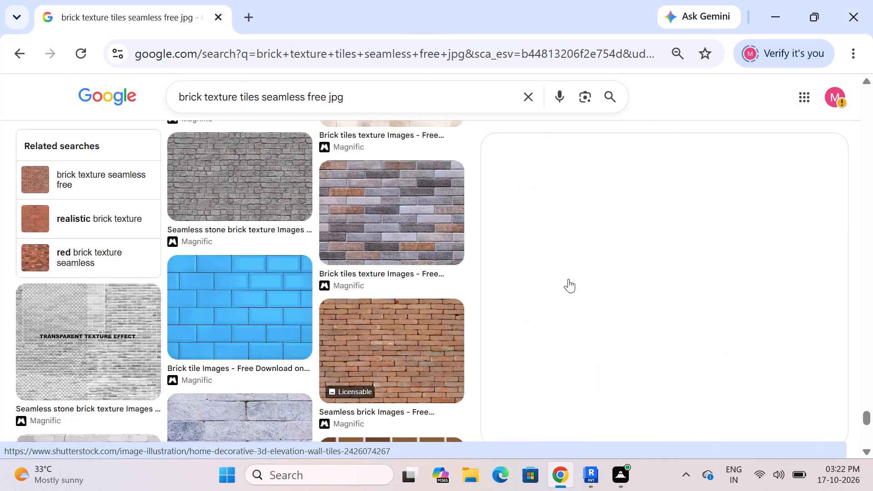
scroll(624, 255, "down", 5)
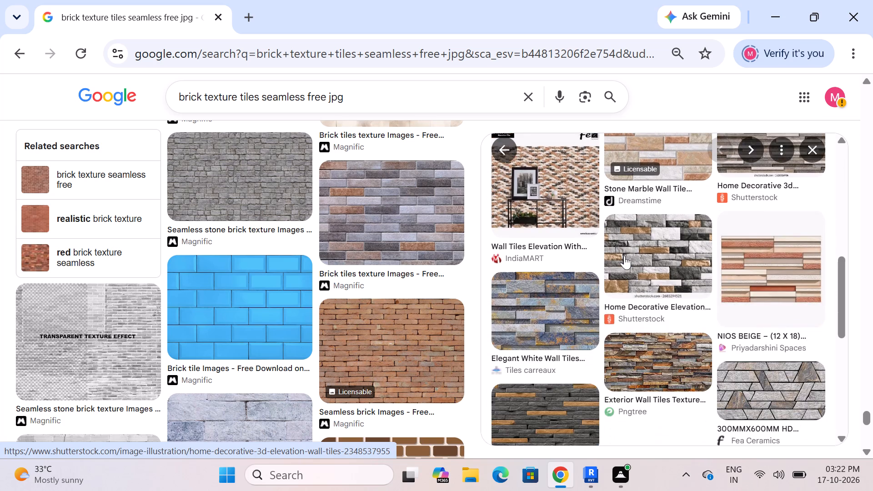
scroll(623, 271, "up", 6)
scroll(632, 240, "down", 2)
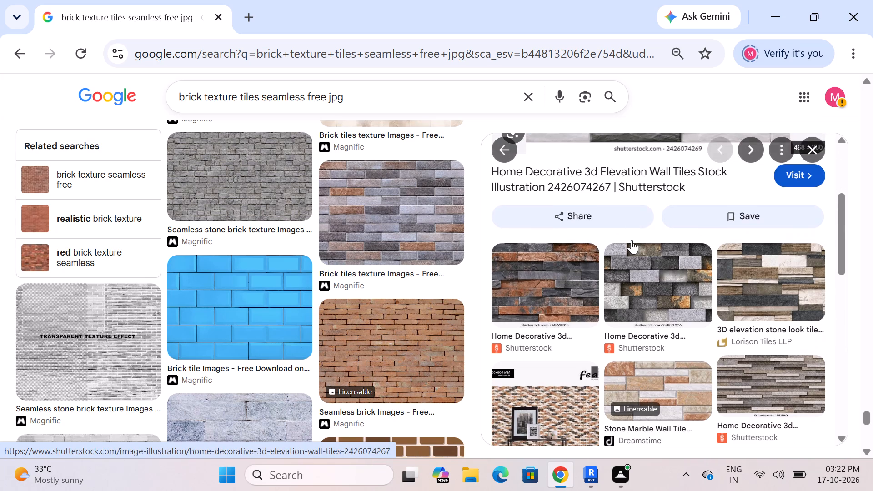
scroll(632, 241, "down", 2)
scroll(643, 296, "up", 3)
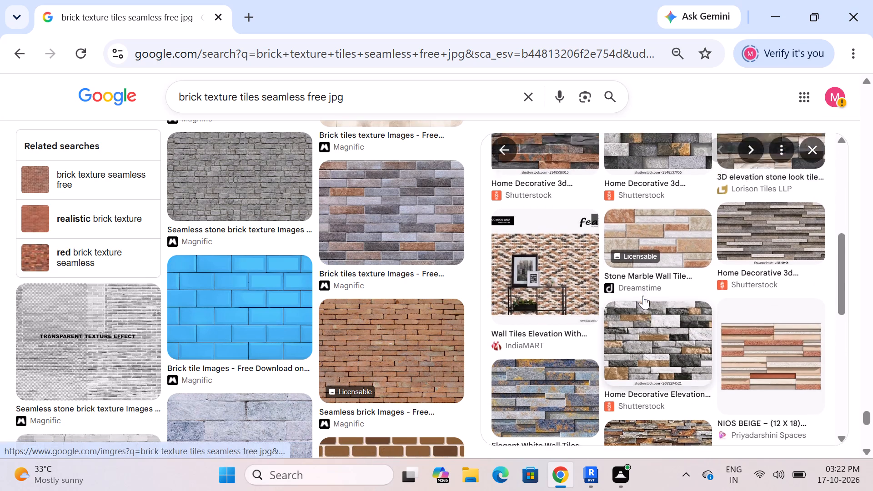
scroll(643, 296, "up", 3)
Check the file type offered for saving the white, grey and ochre elevation tile image, without saving it.
right_click(651, 230)
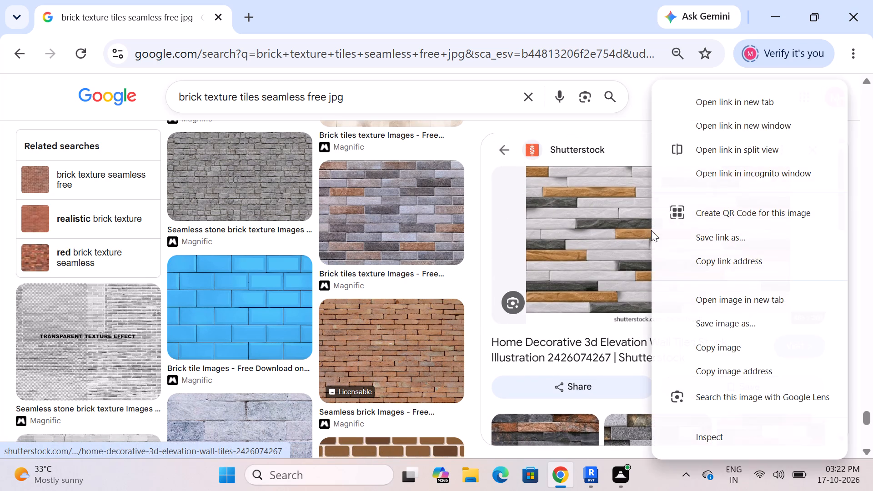
left_click(700, 326)
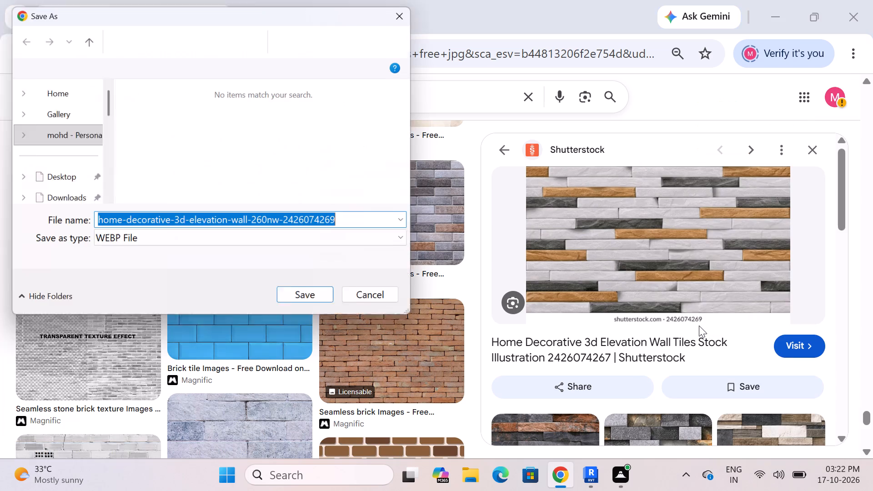
left_click(408, 20)
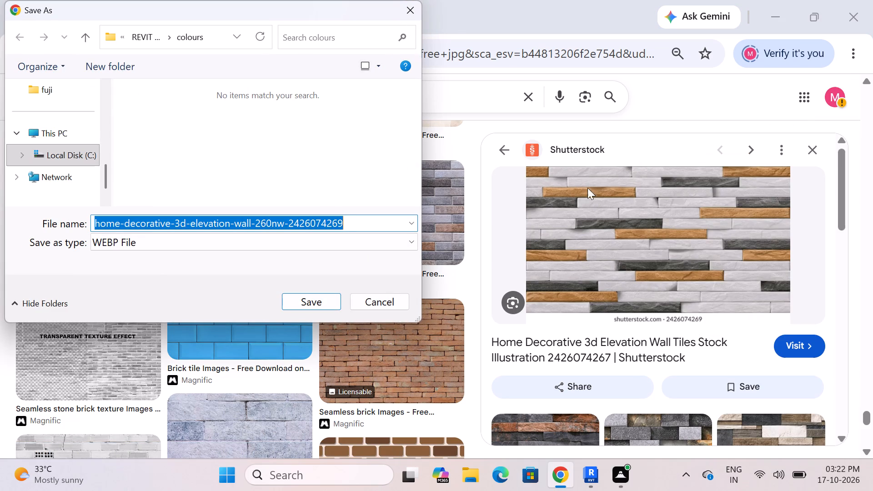
left_click(419, 8)
Preview the Priyadarshini Spaces "NIOS BEIGE – (12 X 18) Elevation Tiles" image, compare its related textures, and return to the previous preview.
scroll(649, 212, "down", 4)
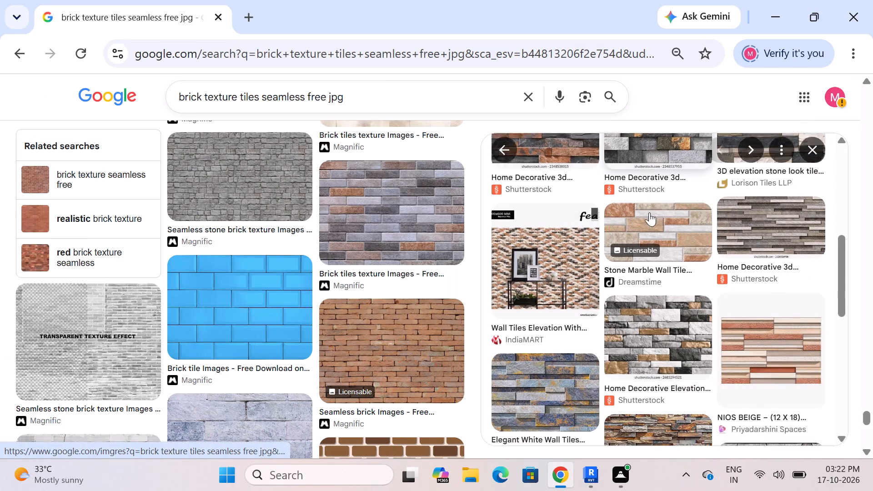
scroll(649, 212, "down", 1)
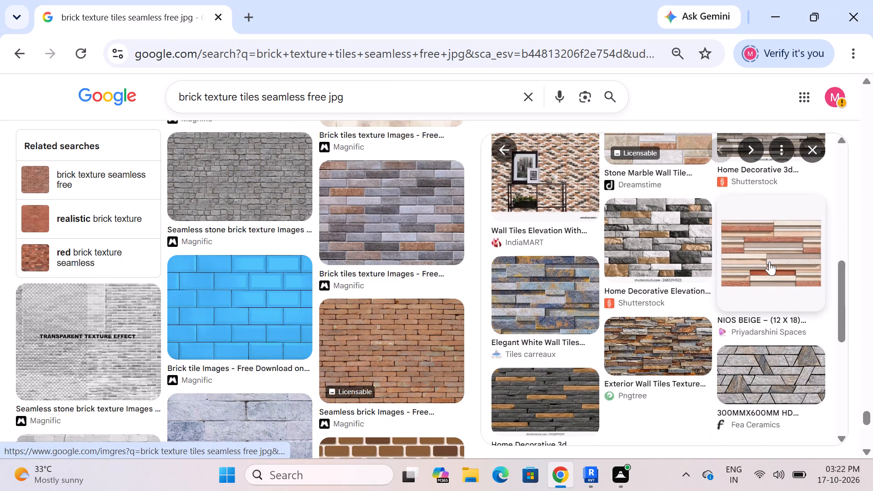
left_click(769, 261)
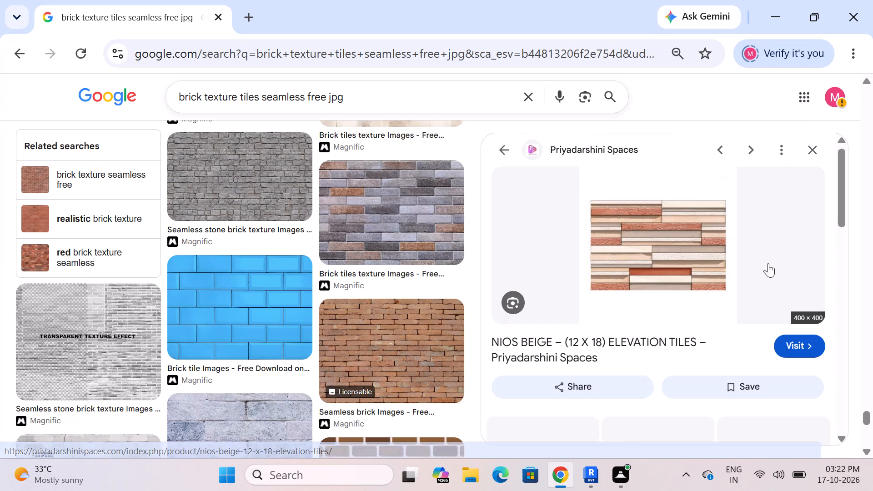
scroll(643, 244, "down", 3)
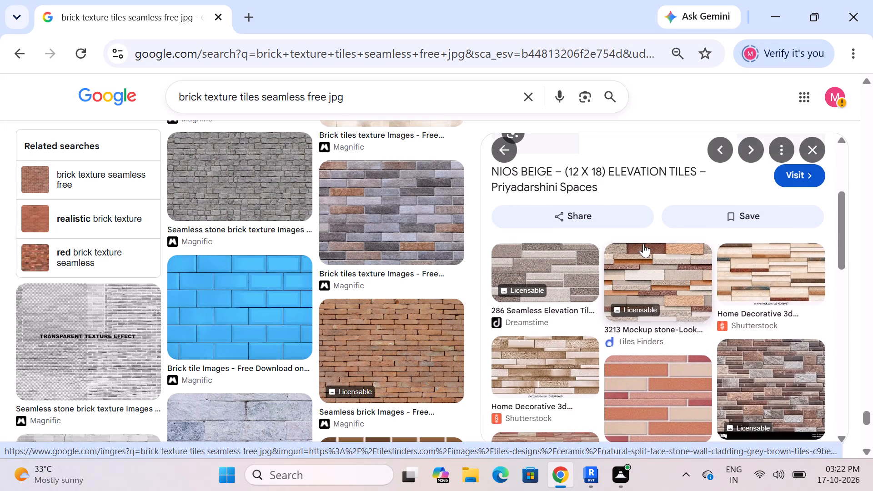
scroll(643, 244, "up", 1)
scroll(643, 244, "down", 2)
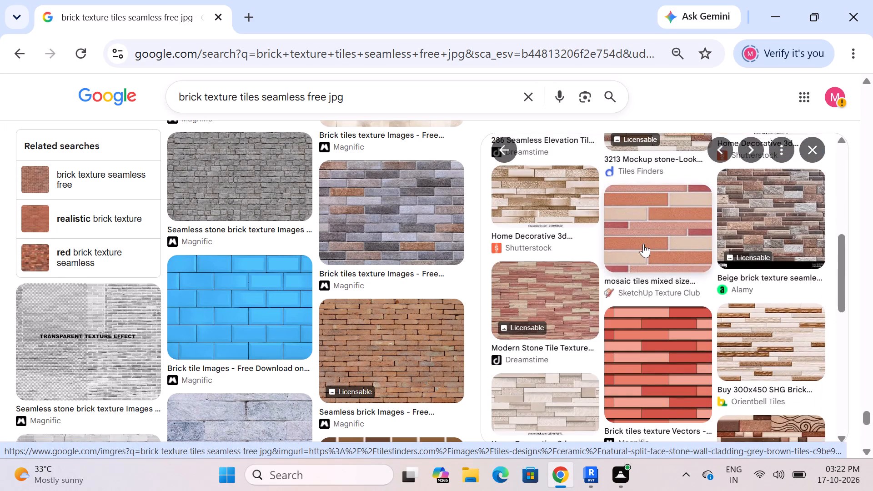
scroll(643, 244, "down", 2)
scroll(643, 244, "up", 6)
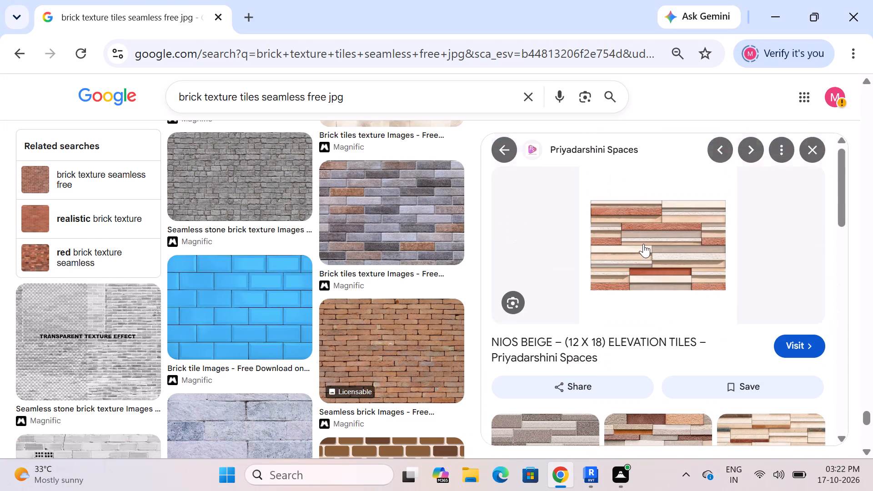
left_click(500, 149)
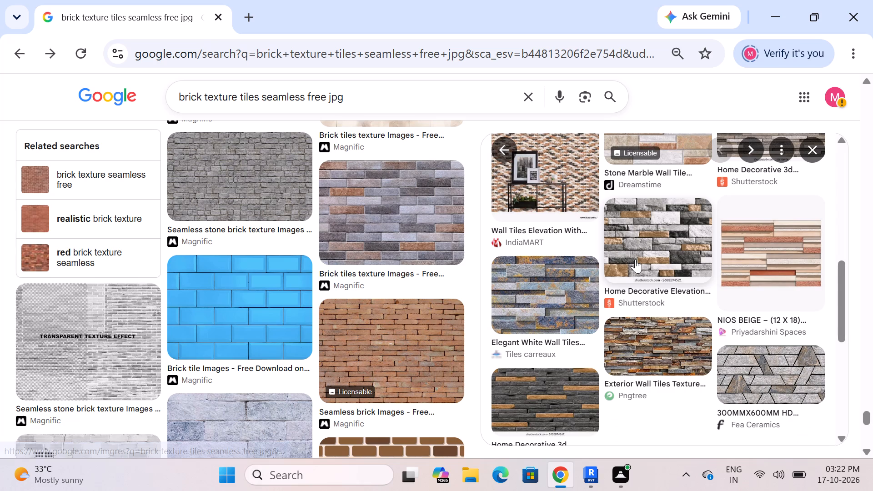
Preview the Shutterstock "Home Decorative Elevation Wall Tiles Design" image and check the file type offered for saving it.
left_click(655, 240)
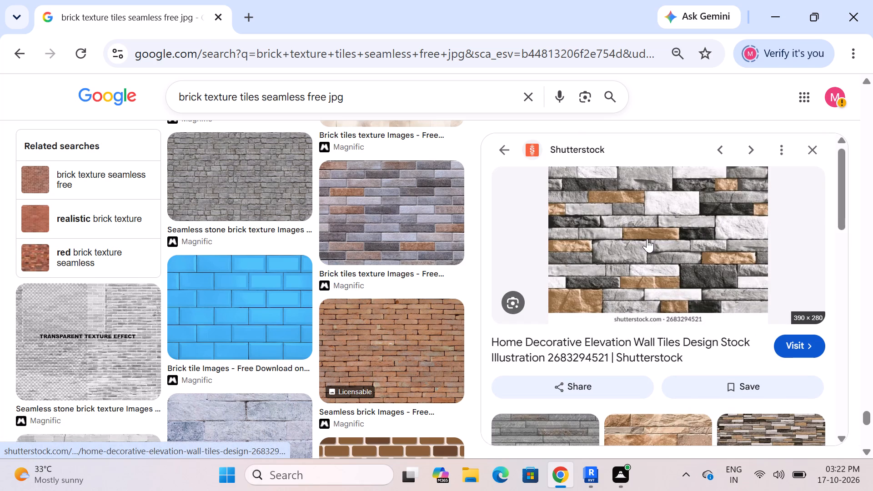
right_click(647, 238)
left_click(705, 322)
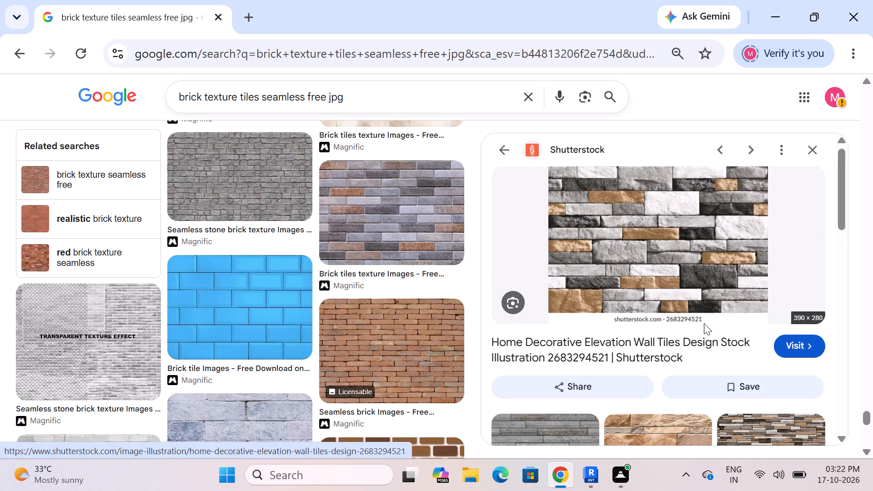
left_click(407, 6)
Examine the related stone textures, preview the MyTyles "Dholpuri Tiles Design for Walls & Floors" image, and look through its related images.
scroll(706, 234, "down", 2)
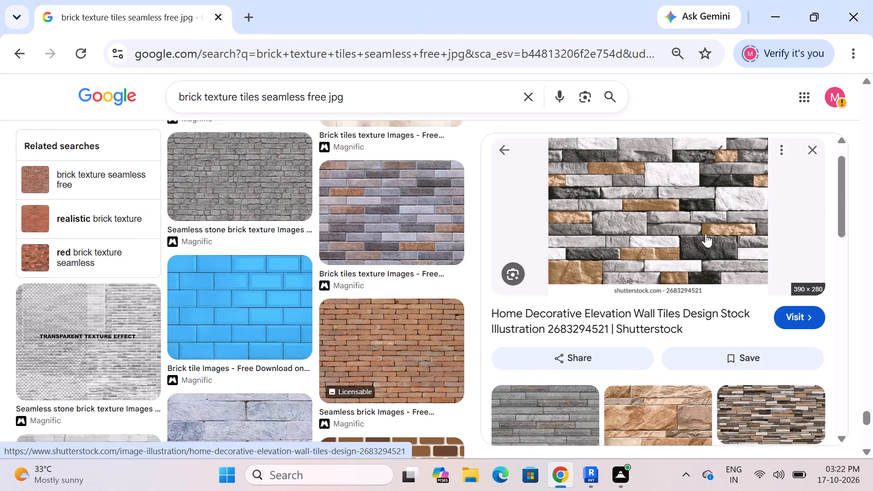
scroll(706, 234, "down", 2)
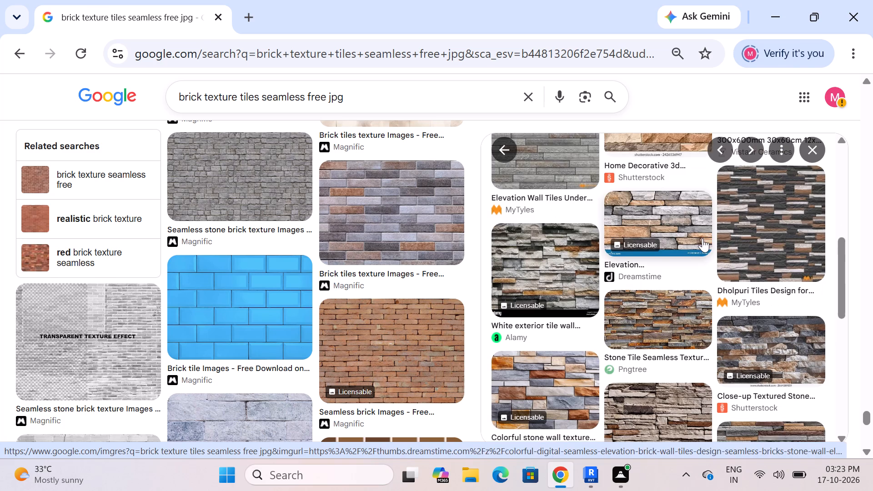
scroll(701, 240, "down", 1)
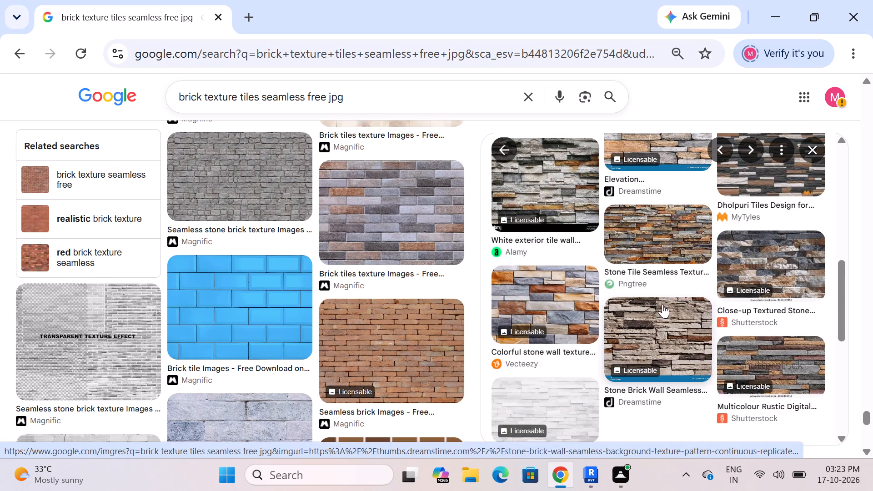
left_click(761, 186)
scroll(652, 252, "down", 2)
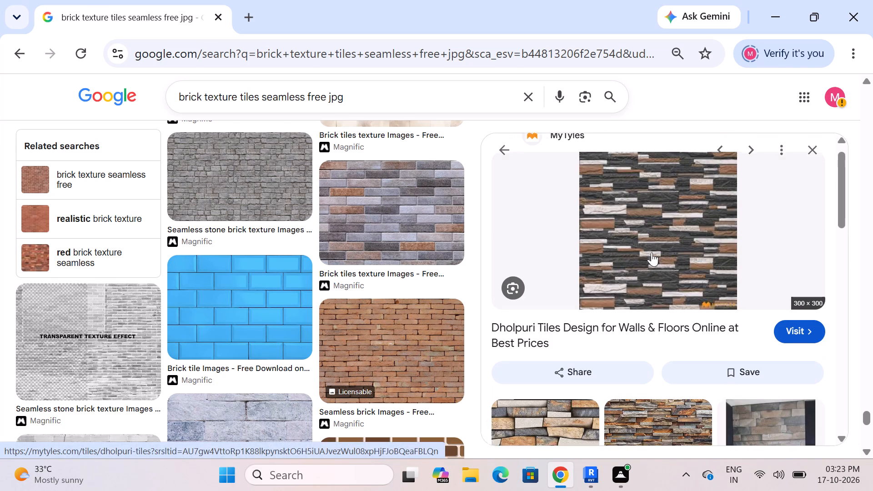
scroll(652, 252, "down", 4)
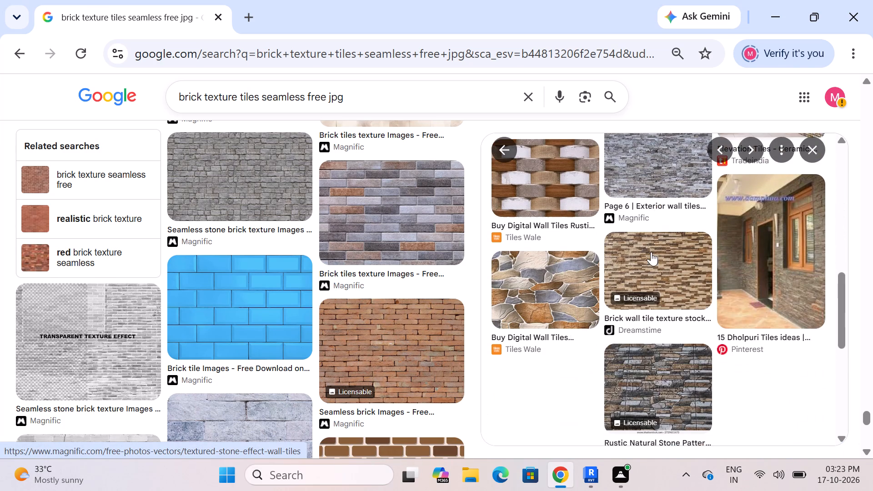
scroll(651, 252, "up", 6)
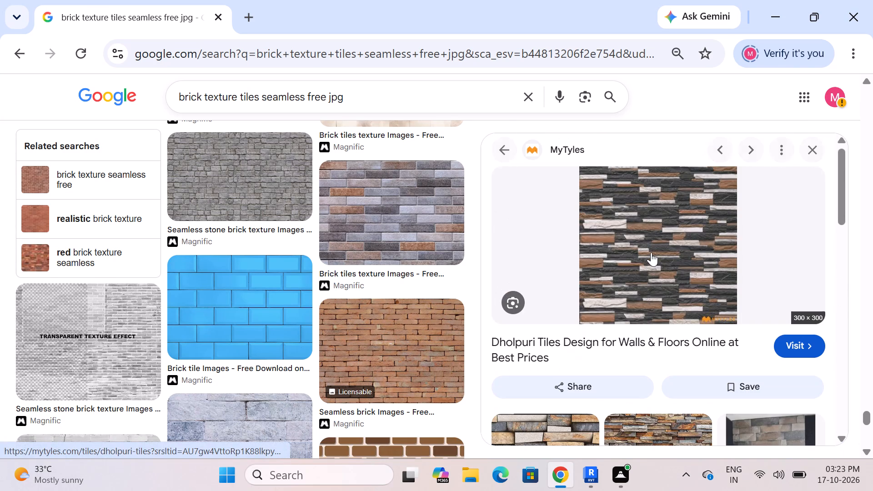
Close the MyTyles tile preview and look through the remaining brick tile texture results for a suitable pattern.
left_click(507, 150)
left_click(506, 150)
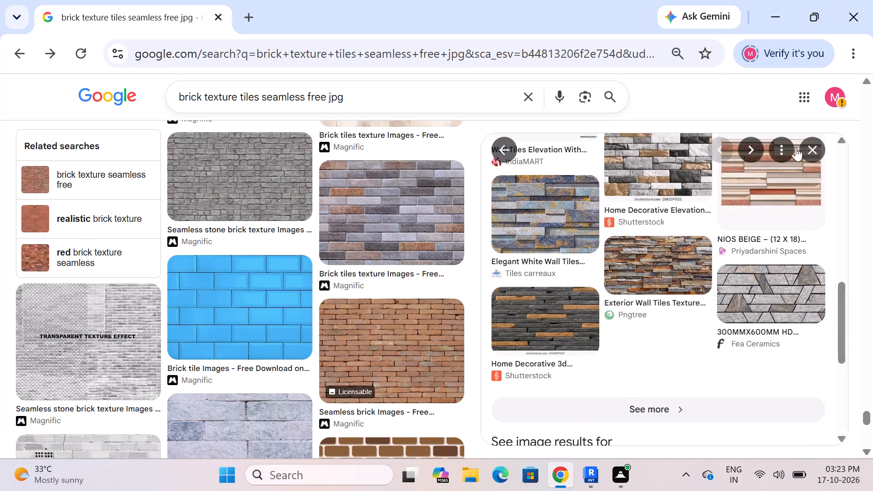
left_click(813, 145)
scroll(560, 231, "down", 3)
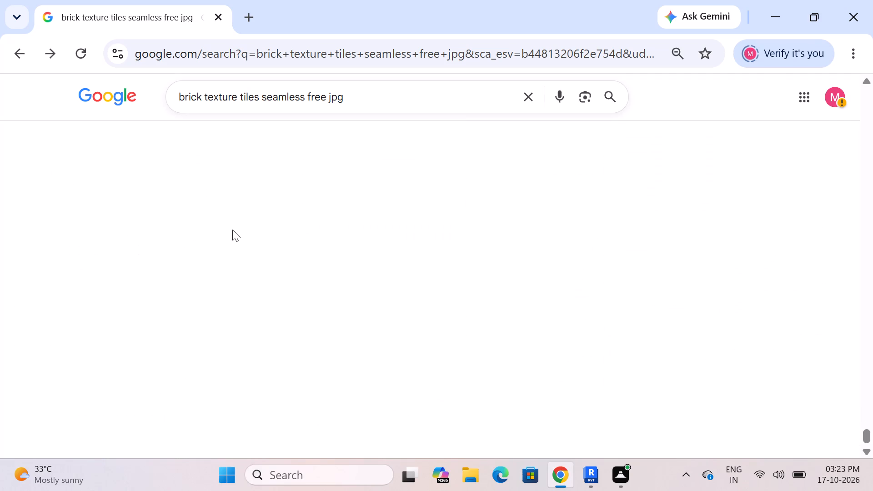
scroll(235, 230, "down", 3)
scroll(803, 210, "down", 4)
scroll(718, 248, "up", 8)
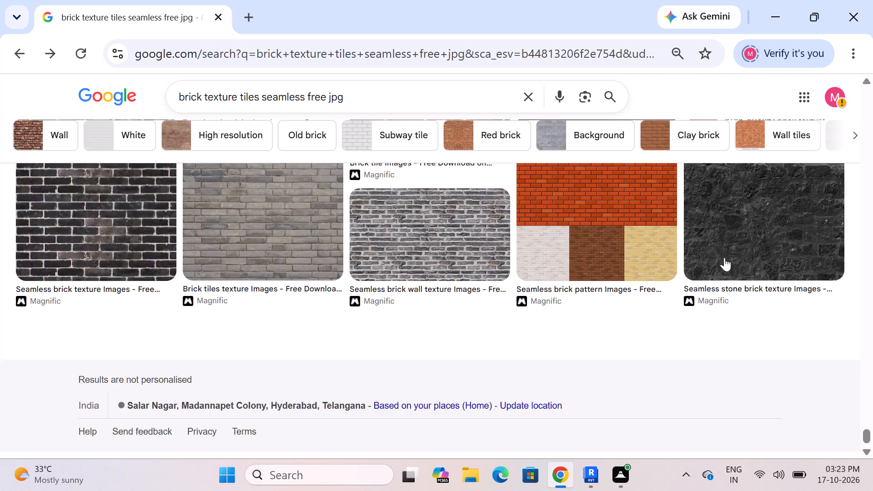
scroll(724, 257, "up", 2)
scroll(724, 257, "down", 8)
scroll(519, 297, "up", 10)
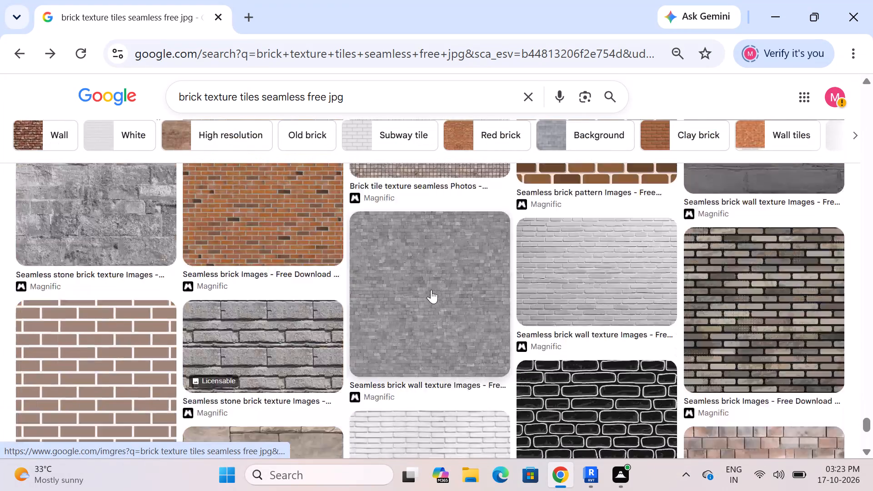
scroll(431, 290, "up", 20)
scroll(431, 290, "up", 8)
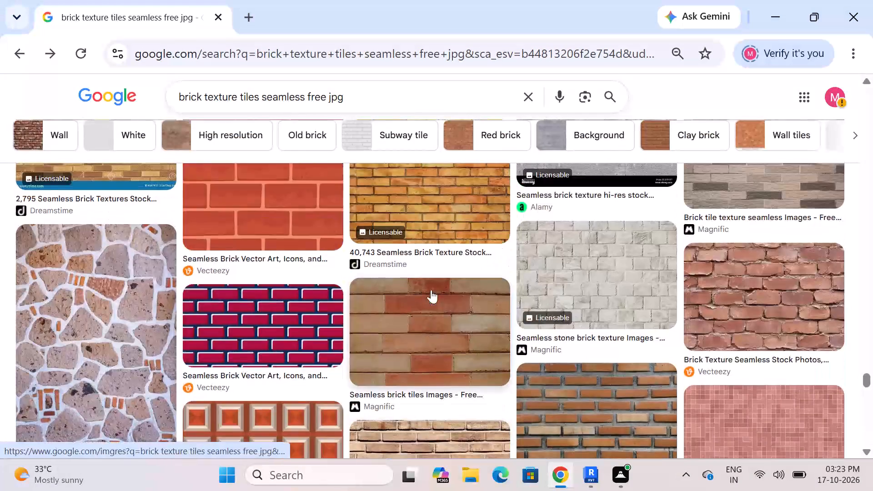
scroll(431, 290, "up", 3)
Replace the brick query with an image search for "wpc fluted panel texture".
left_click(525, 96)
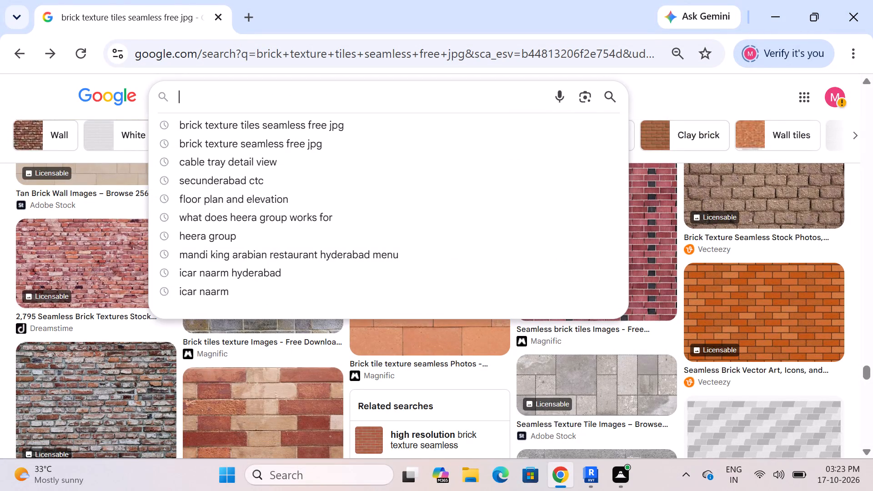
type("tile")
key("BackSpace")
key("BackSpace")
key("BackSpace")
key("BackSpace")
key("BackSpace")
key("BackSpace")
key("BackSpace")
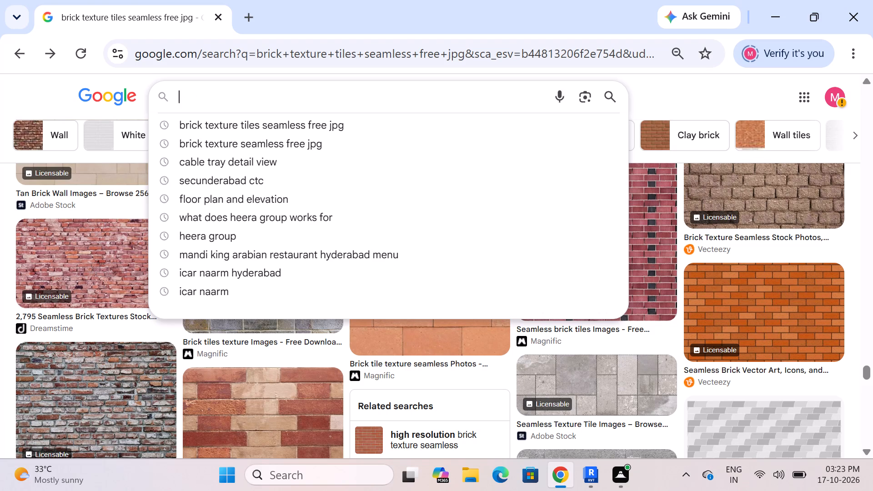
key("w")
type("pc")
key("space")
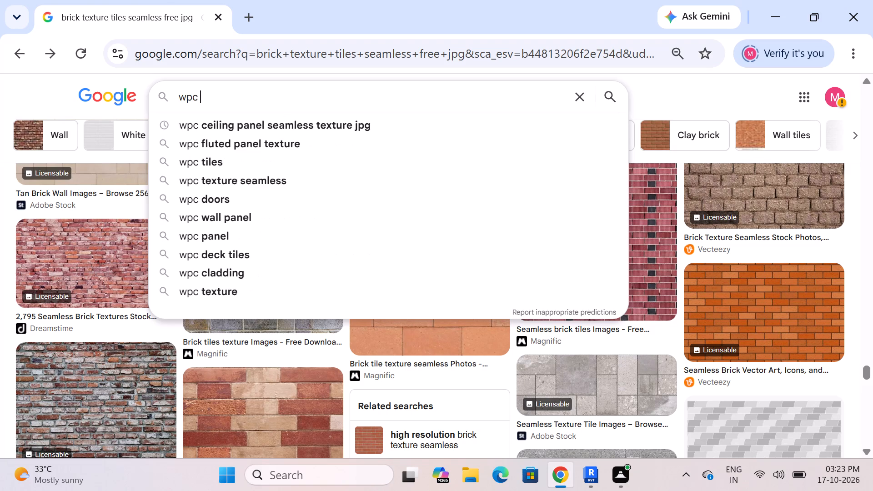
left_click(292, 140)
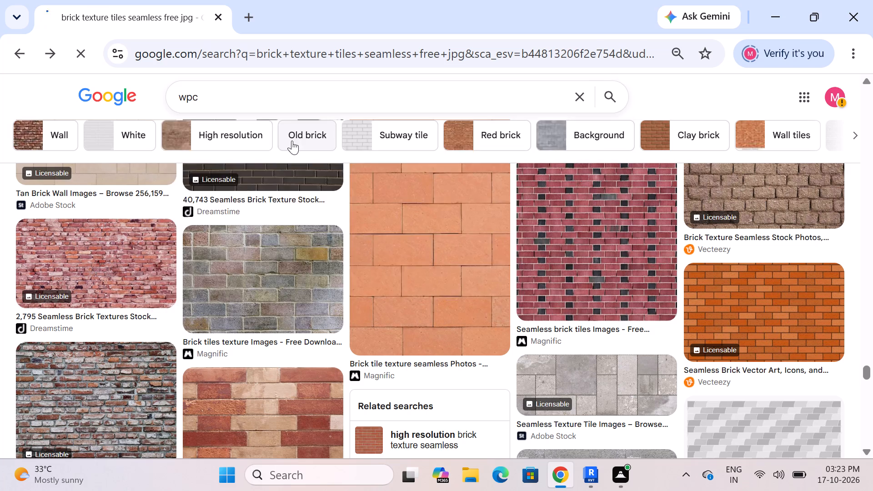
Examine the WPC fluted panel image results for a suitable wood panel texture.
scroll(419, 301, "down", 2)
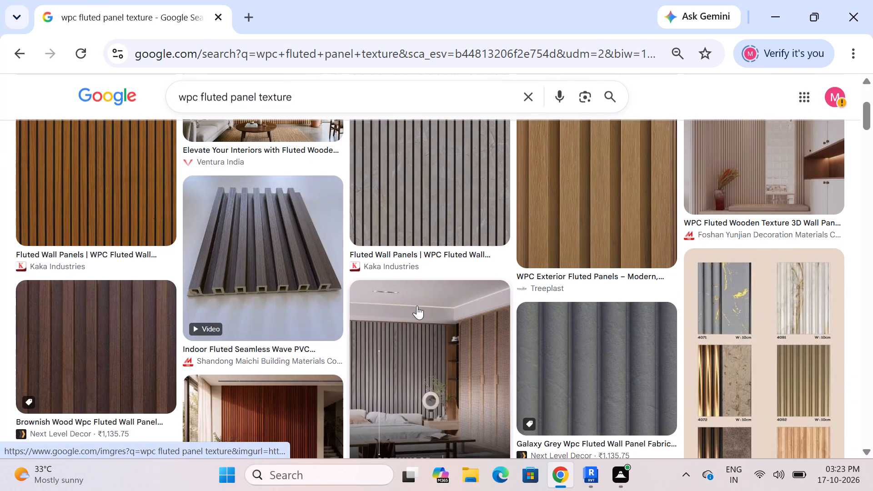
scroll(417, 306, "up", 2)
scroll(410, 259, "down", 6)
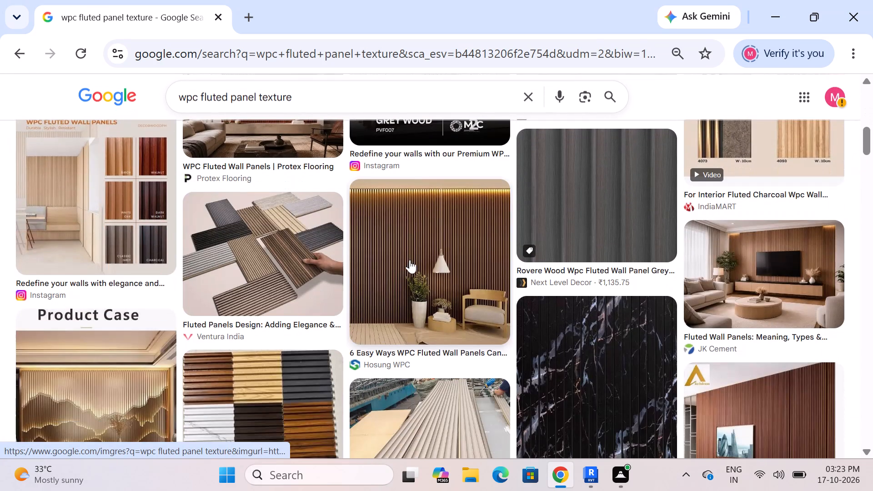
scroll(410, 260, "down", 9)
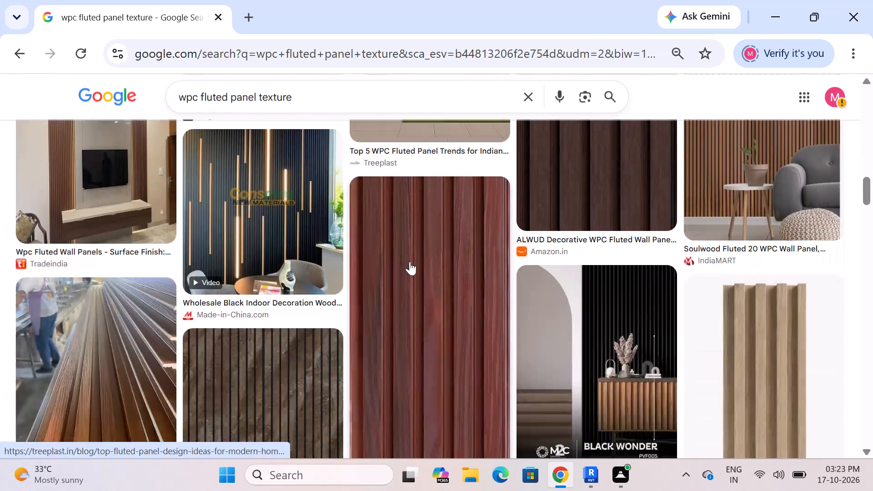
scroll(410, 264, "down", 6)
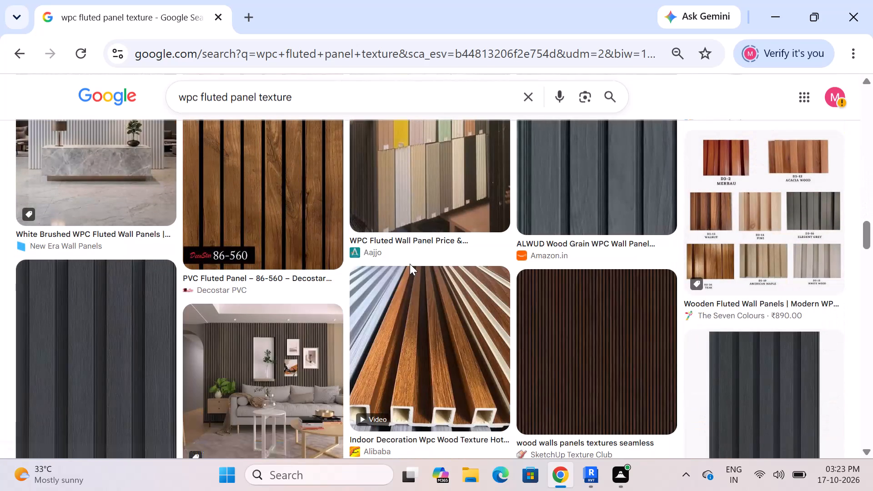
scroll(410, 265, "down", 4)
scroll(410, 265, "up", 2)
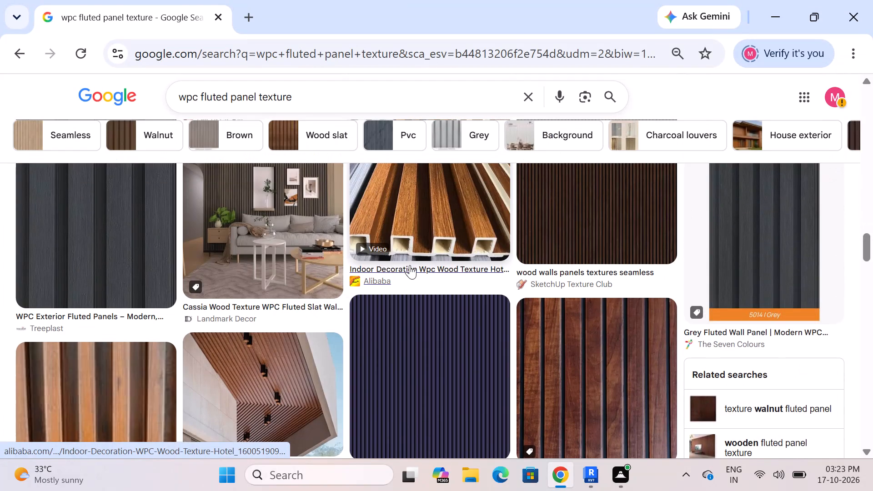
scroll(410, 265, "down", 6)
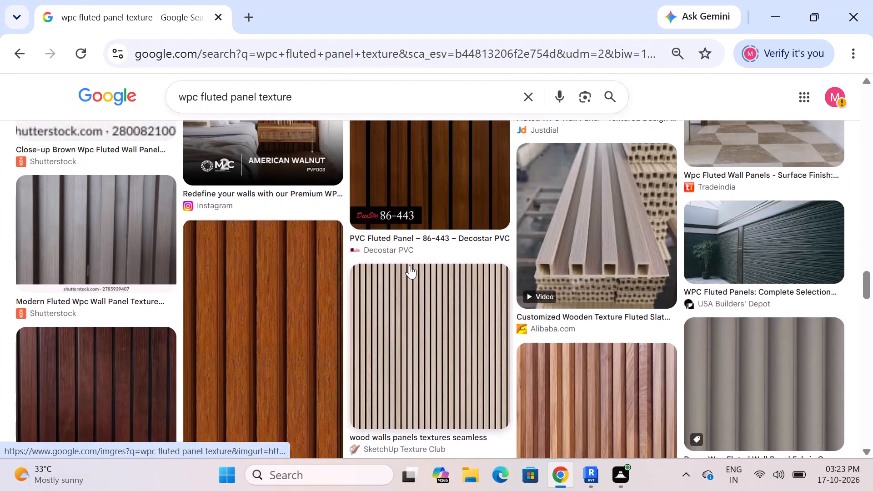
scroll(410, 265, "down", 2)
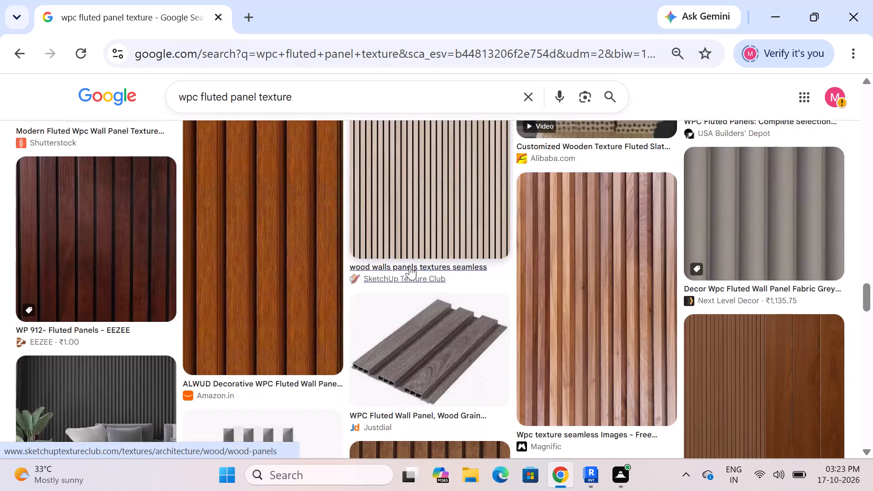
Preview the Amazon.in "ALWUD Decorative WPC Fluted Wall Panel" orange-brown wood image, look through its related images, and close the preview.
left_click(235, 274)
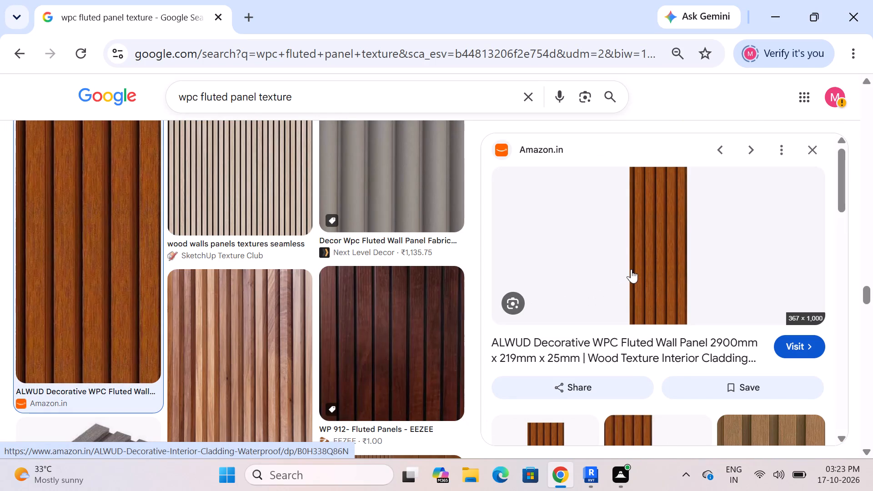
scroll(628, 269, "down", 10)
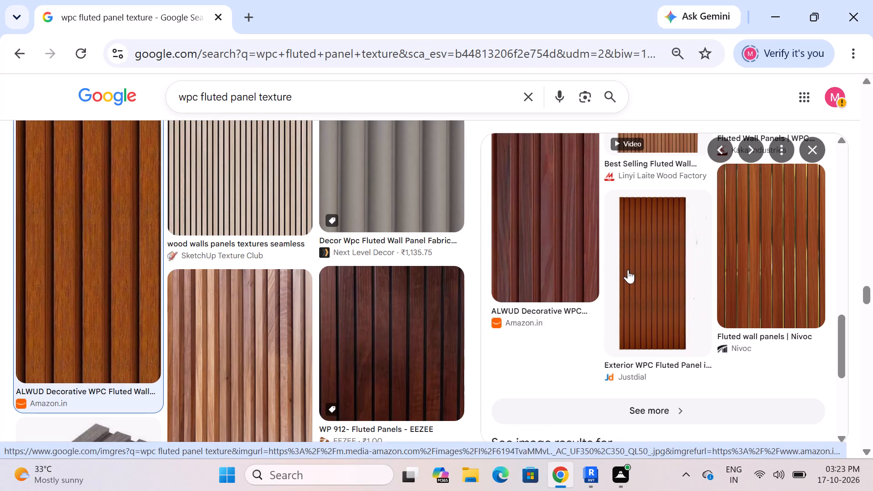
scroll(574, 313, "up", 12)
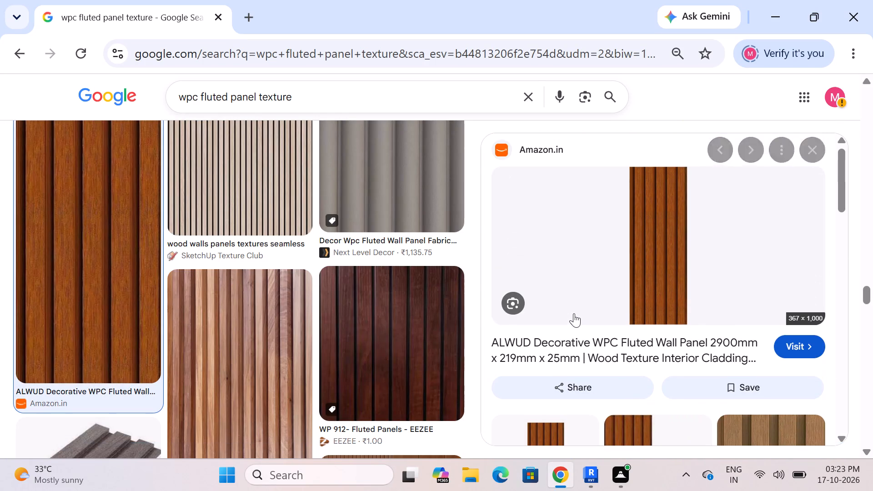
scroll(574, 313, "up", 4)
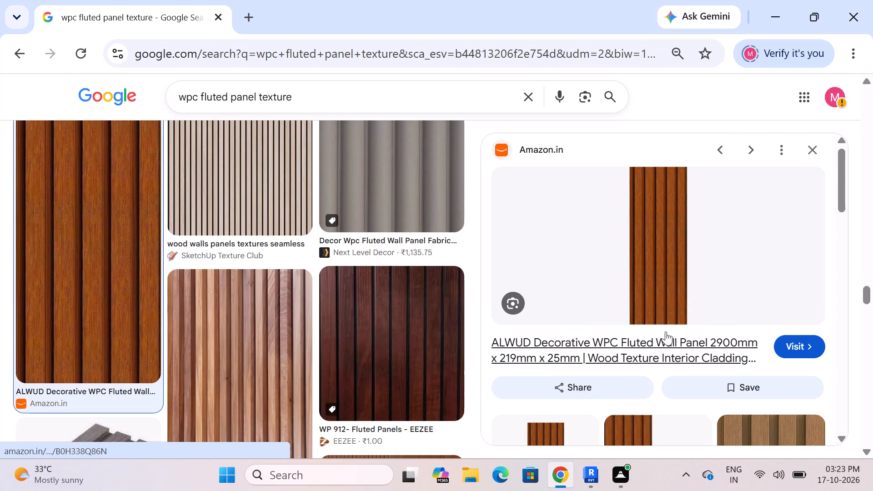
left_click(818, 147)
Look further through the fluted panel results, preview the Meru Timber "Fluted Wall panels" light wood image, and examine its related images.
scroll(446, 253, "down", 13)
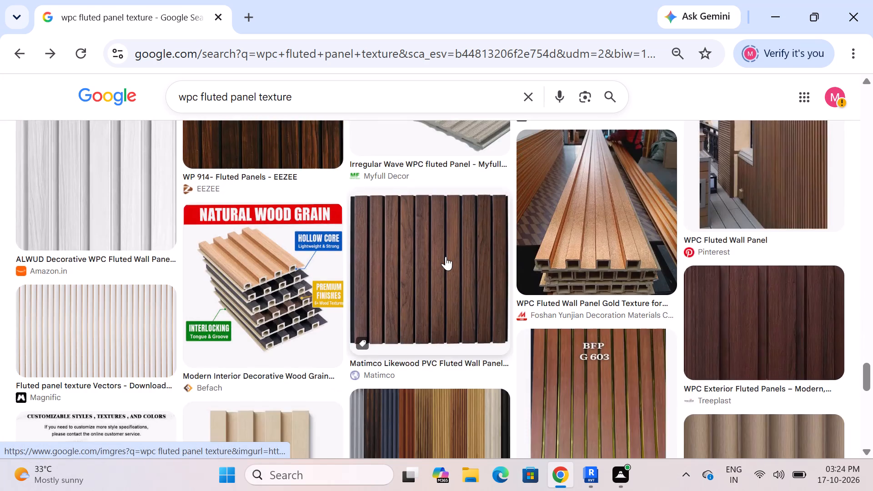
scroll(446, 256, "down", 10)
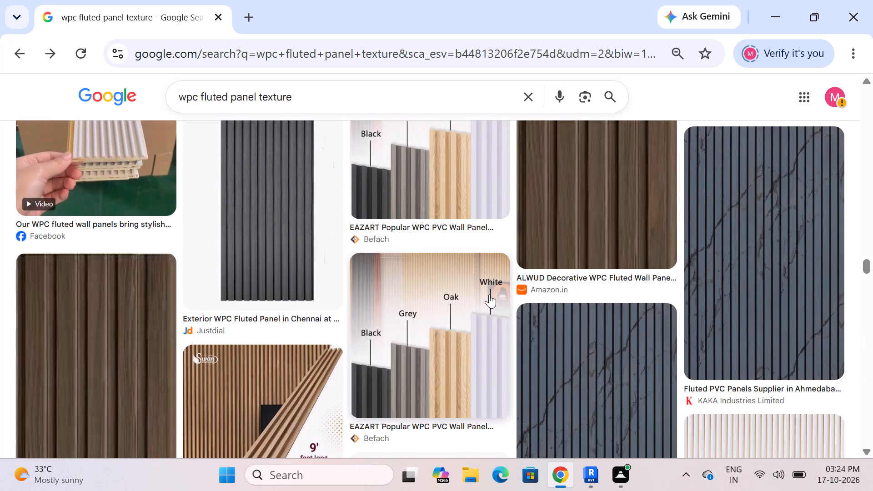
left_click_drag(871, 267, 869, 285)
left_click(595, 269)
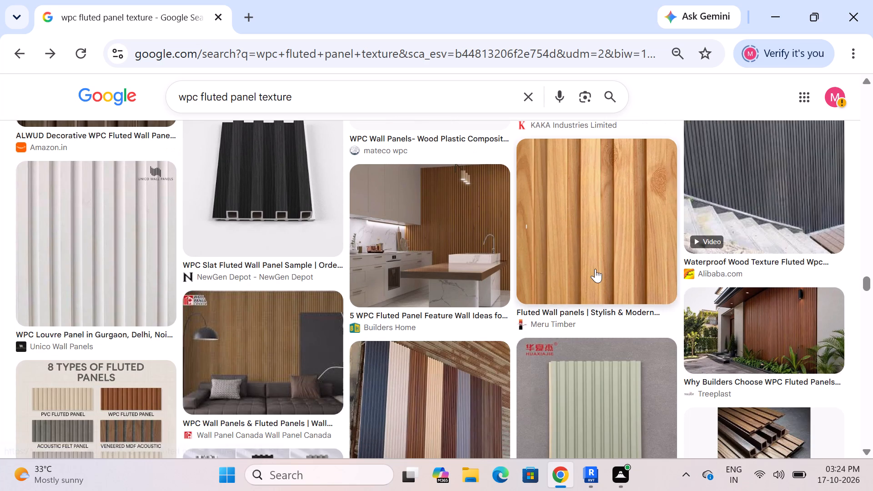
scroll(607, 288, "down", 4)
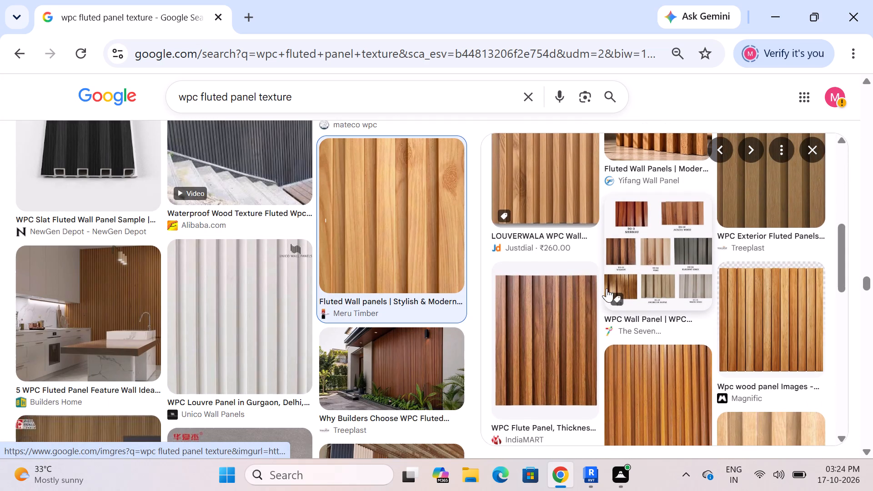
scroll(607, 288, "down", 3)
scroll(607, 288, "up", 8)
scroll(607, 288, "down", 2)
scroll(747, 309, "down", 2)
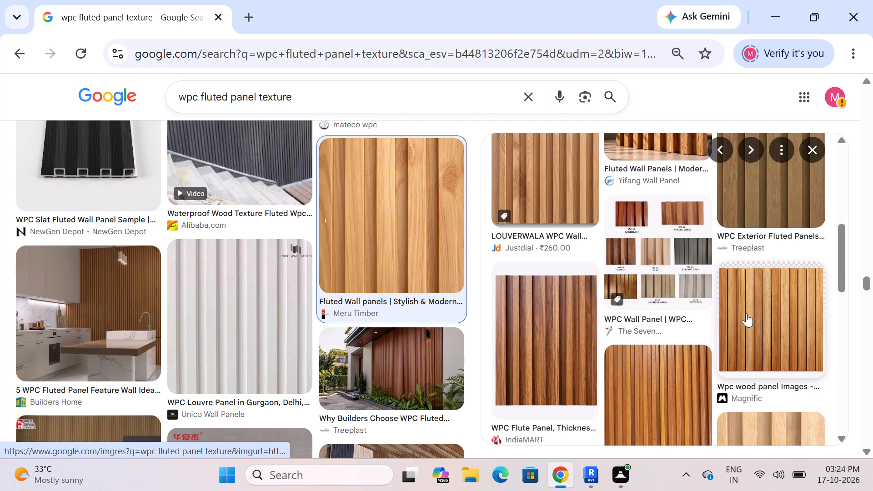
Preview the related Magnific "Wpc wood panel Images" slatted wood image, look through its related textures, and close the preview.
left_click(748, 313)
scroll(637, 273, "down", 3)
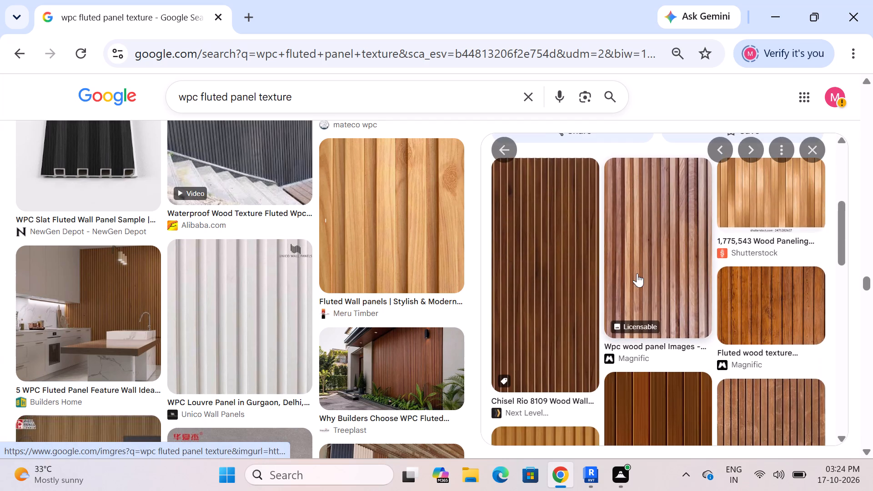
scroll(637, 273, "down", 4)
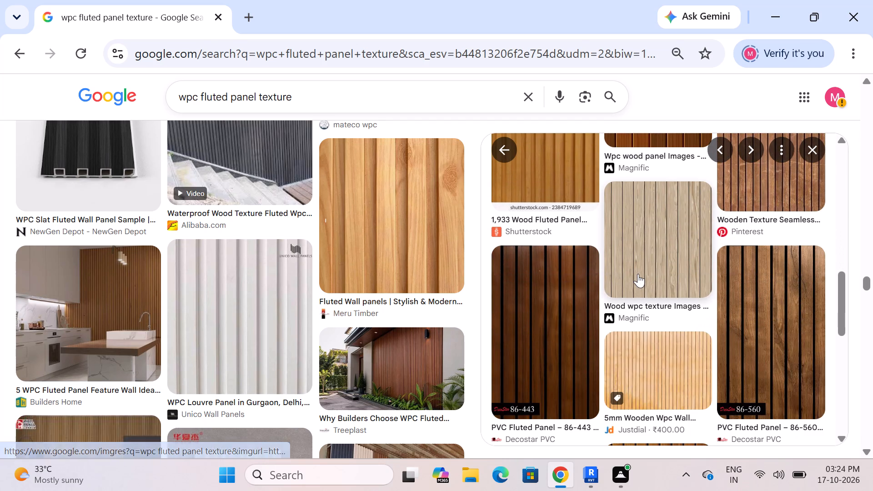
left_click(813, 150)
Examine the WPC fluted panel image results, far down the list and again from the start, for a suitable wood texture.
scroll(507, 299, "down", 3)
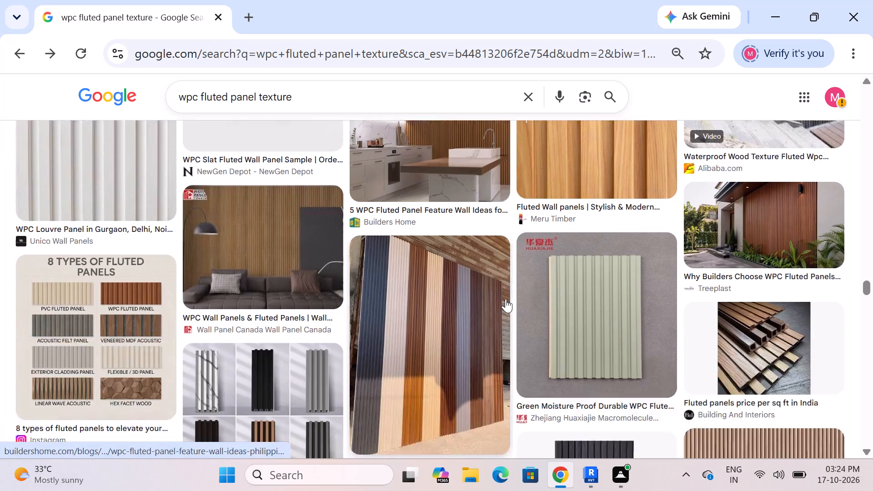
scroll(506, 299, "down", 6)
left_click_drag(870, 311, 867, 330)
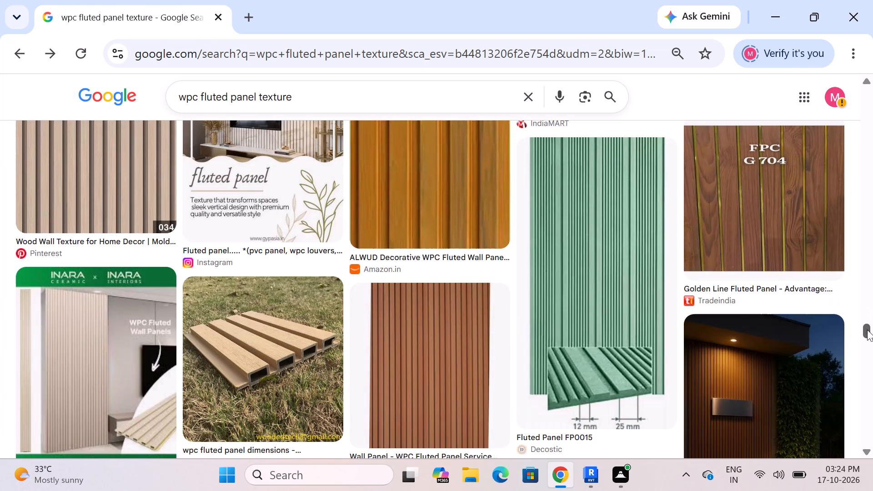
left_click_drag(867, 330, 868, 345)
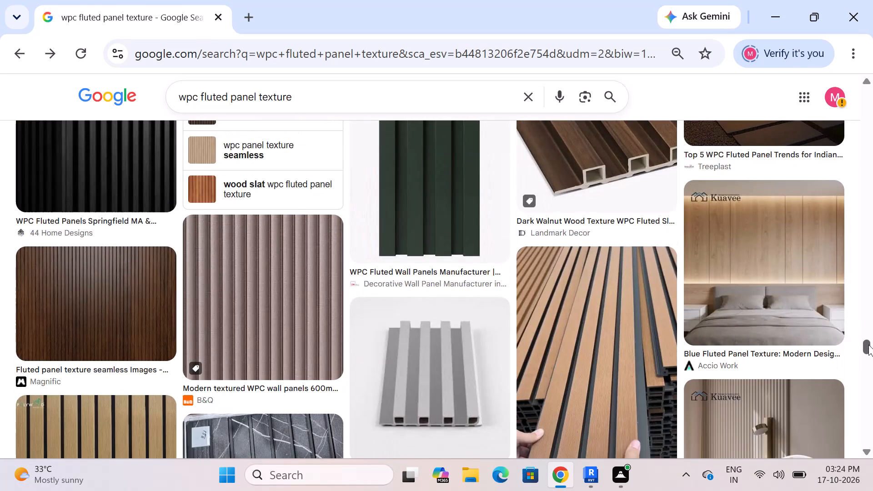
left_click_drag(868, 345, 872, 362)
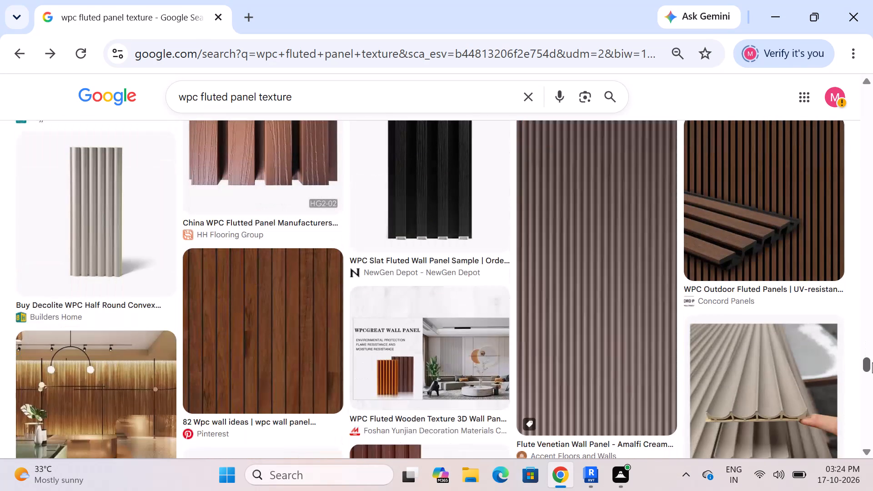
left_click_drag(872, 362, 863, 144)
scroll(580, 297, "up", 2)
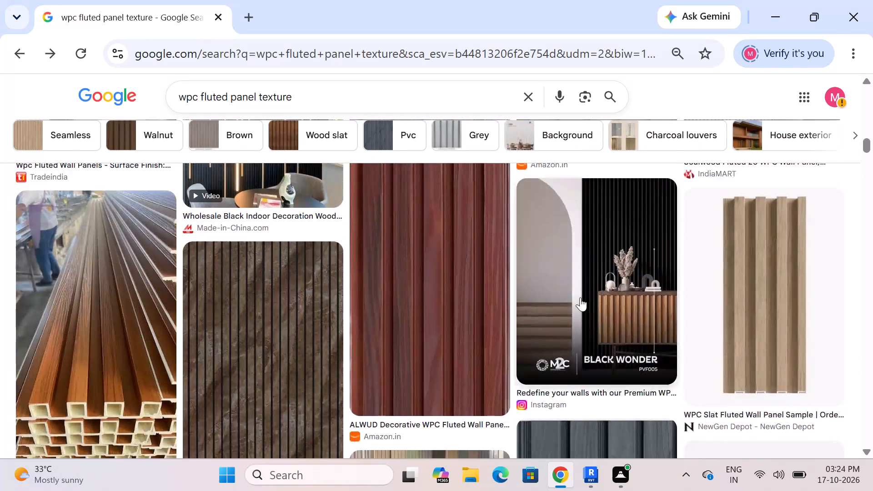
scroll(580, 297, "up", 20)
scroll(580, 297, "up", 2)
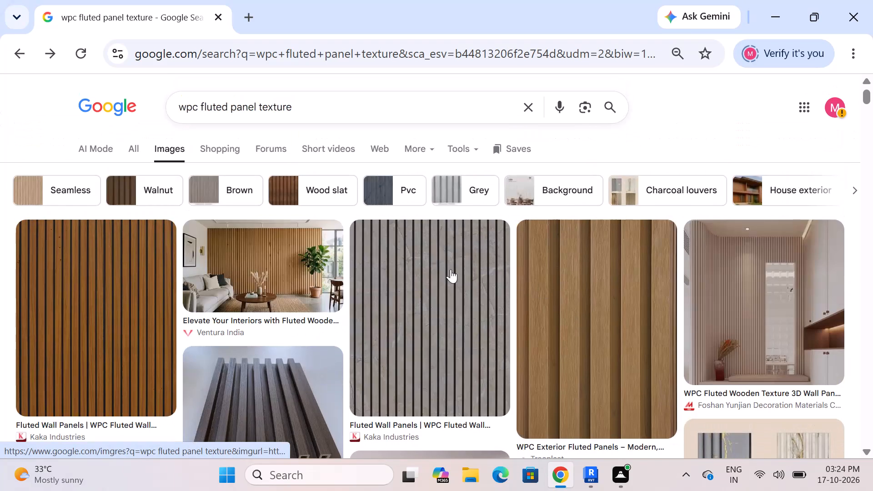
scroll(451, 269, "down", 3)
scroll(451, 269, "up", 2)
scroll(451, 269, "down", 2)
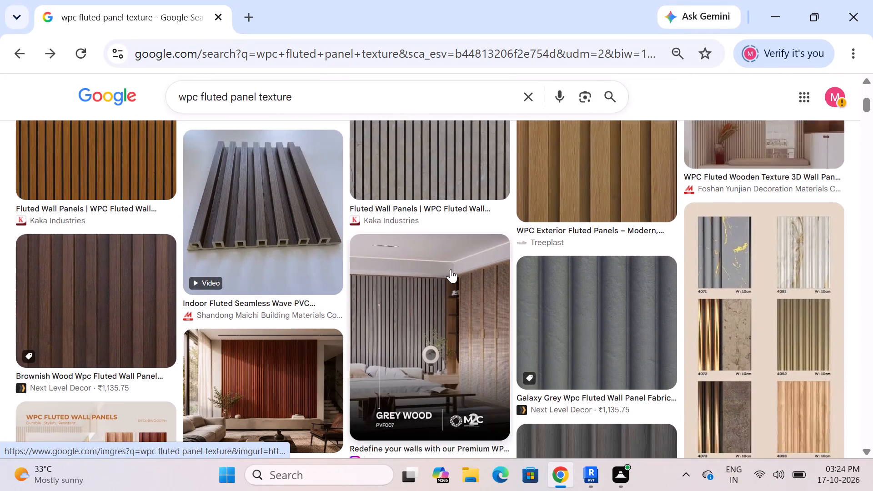
scroll(451, 269, "down", 10)
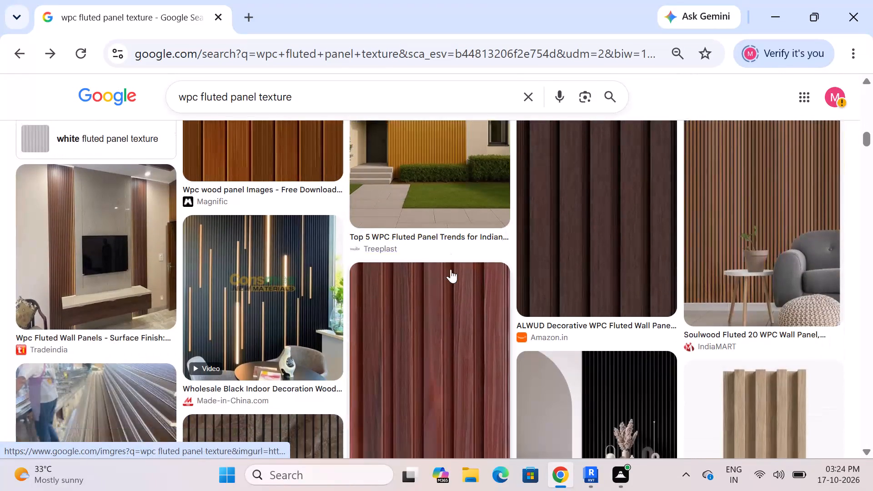
scroll(451, 269, "up", 1)
Preview the Amazon.in "ALWUD Decorative WPC Fluted Wall Panel" dark brown wood image, look through its related images, and close the preview.
left_click(608, 263)
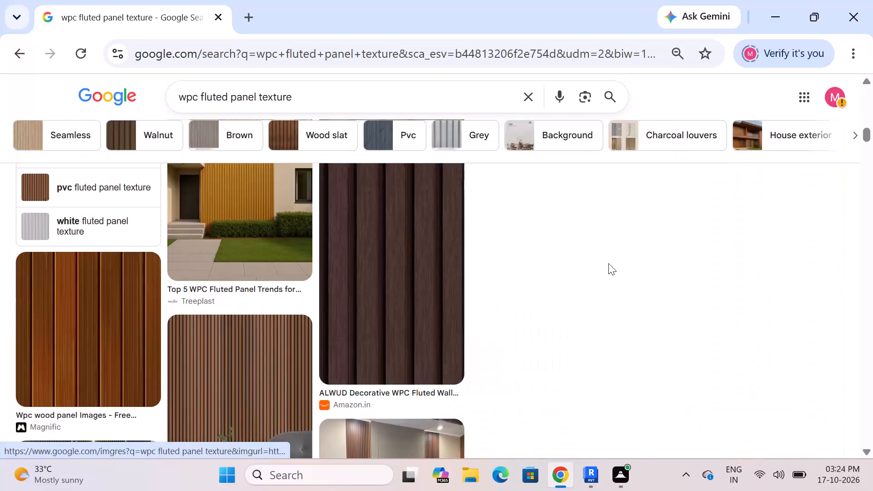
scroll(604, 255, "down", 2)
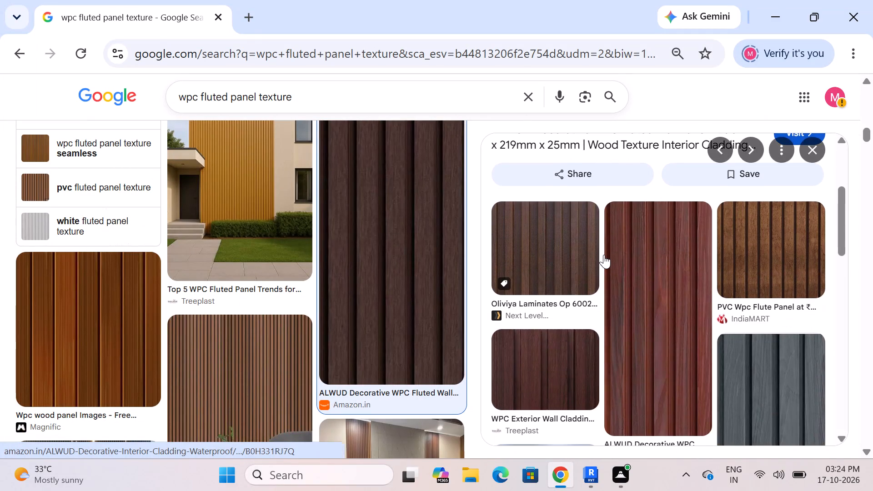
scroll(604, 255, "down", 8)
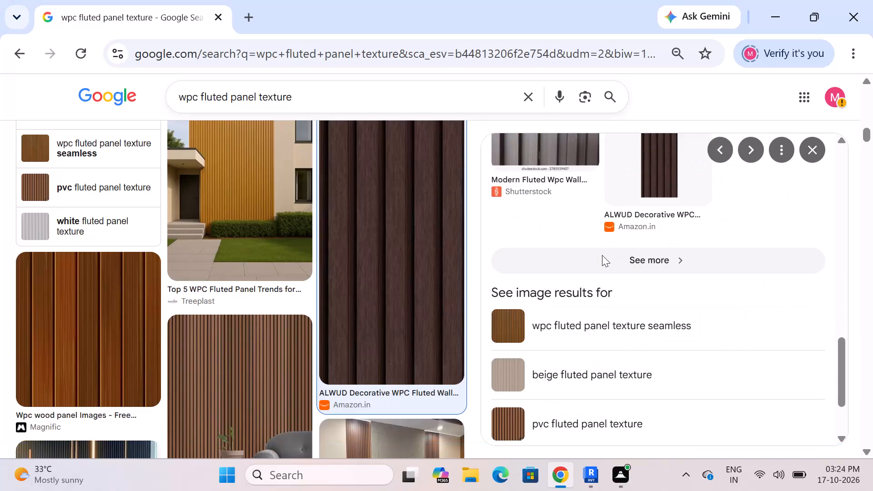
scroll(602, 255, "up", 18)
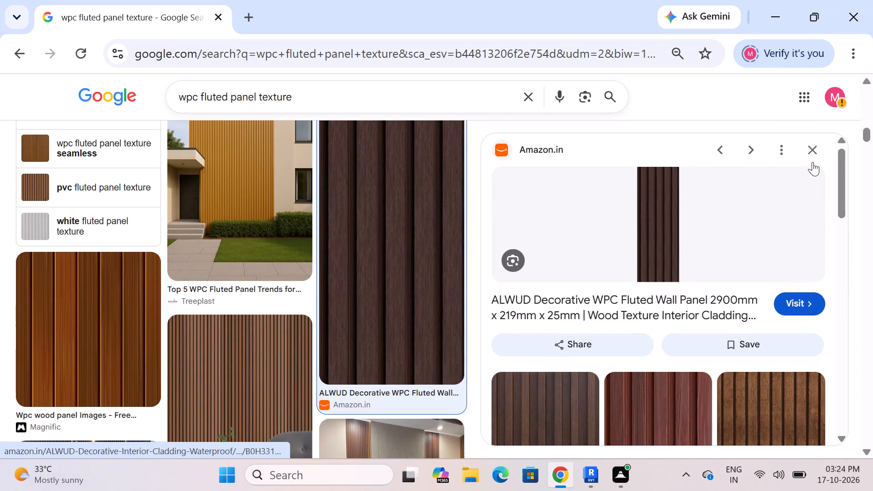
left_click(814, 150)
Look further through the WPC fluted panel image results for a brown wood slat texture.
scroll(477, 280, "down", 5)
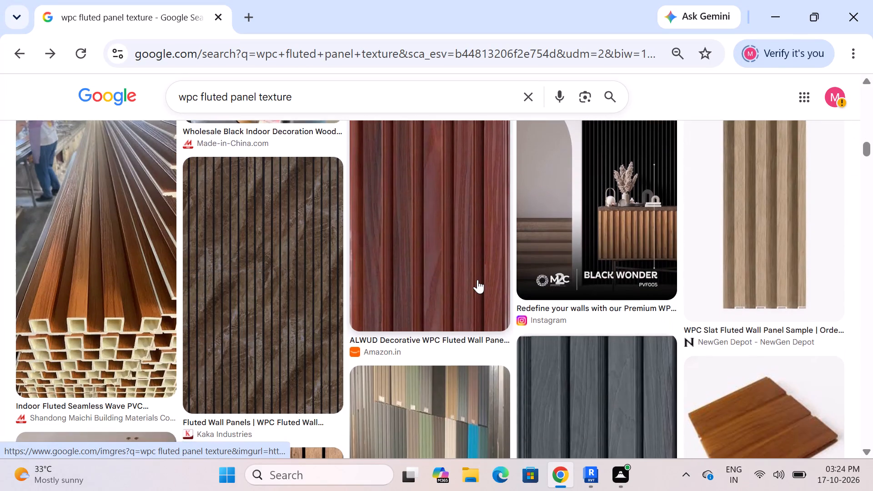
scroll(477, 280, "down", 4)
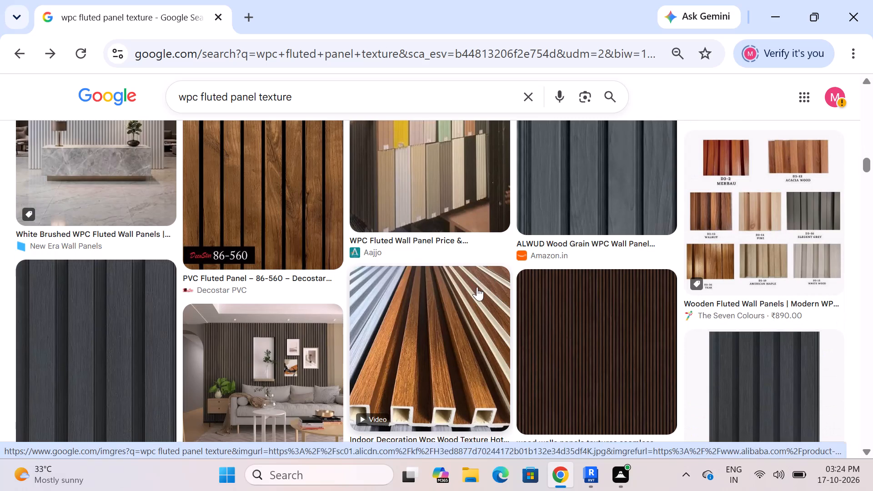
scroll(785, 307, "down", 2)
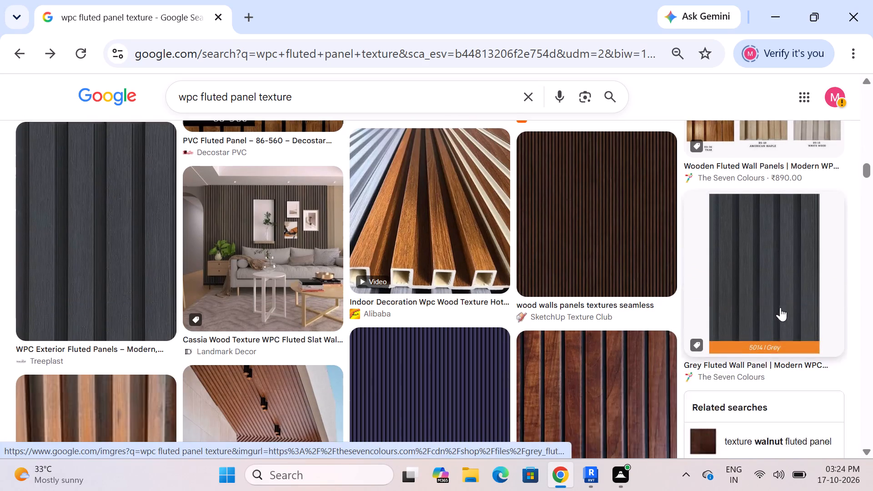
scroll(853, 346, "down", 3)
scroll(621, 304, "down", 2)
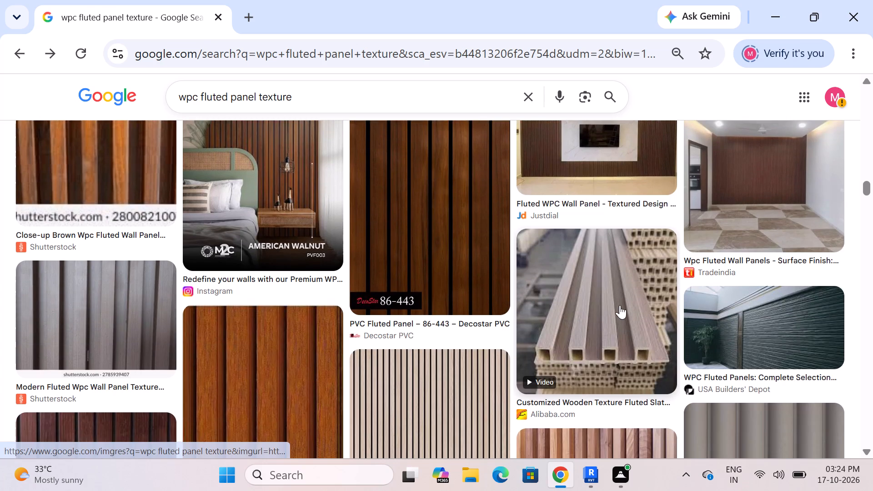
scroll(605, 312, "down", 2)
scroll(483, 309, "down", 2)
scroll(483, 309, "up", 1)
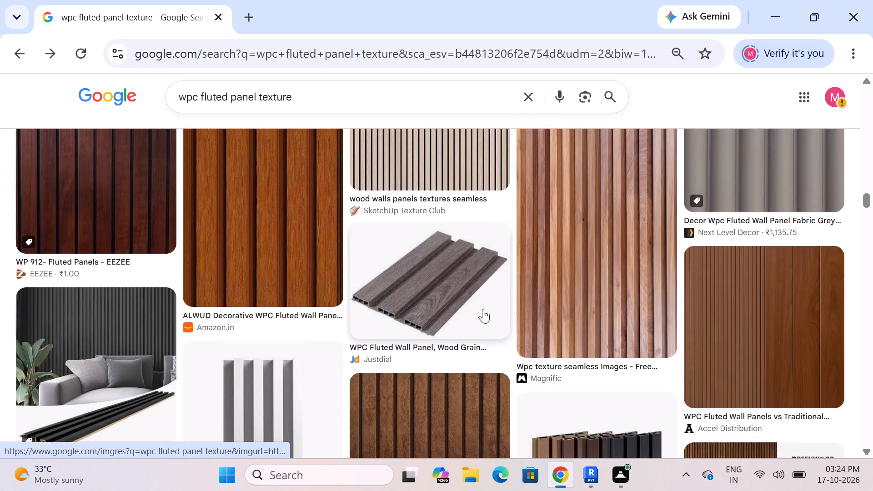
Preview the Amazon.in "ALWUD Decorative WPC Fluted Wall Panel" orange-brown wood image, look through its related images, and close the preview.
left_click(251, 270)
scroll(683, 314, "down", 5)
scroll(656, 313, "up", 3)
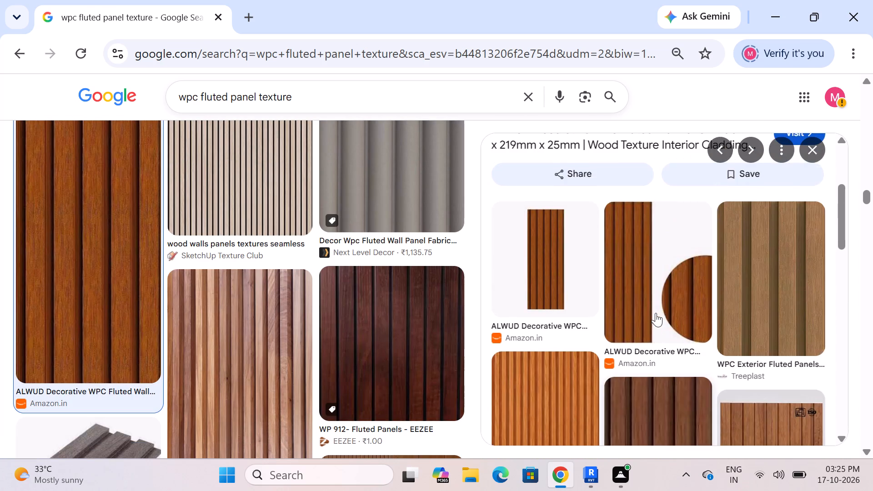
scroll(656, 314, "down", 13)
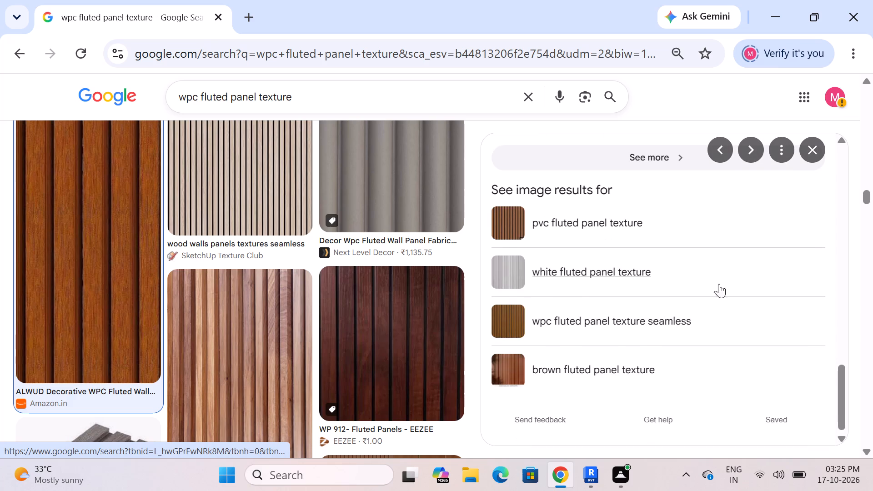
left_click(811, 155)
Examine the remaining WPC fluted panel image results for other wood textures, and return to the first results.
scroll(592, 298, "down", 4)
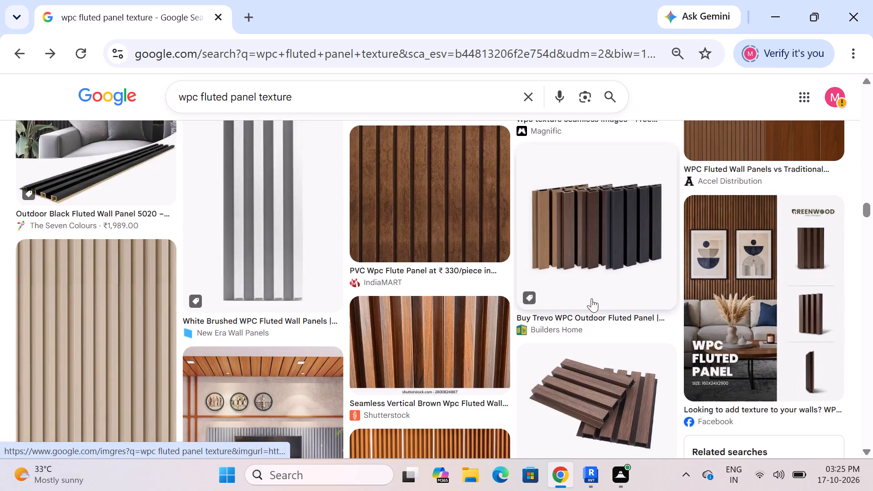
scroll(592, 298, "down", 7)
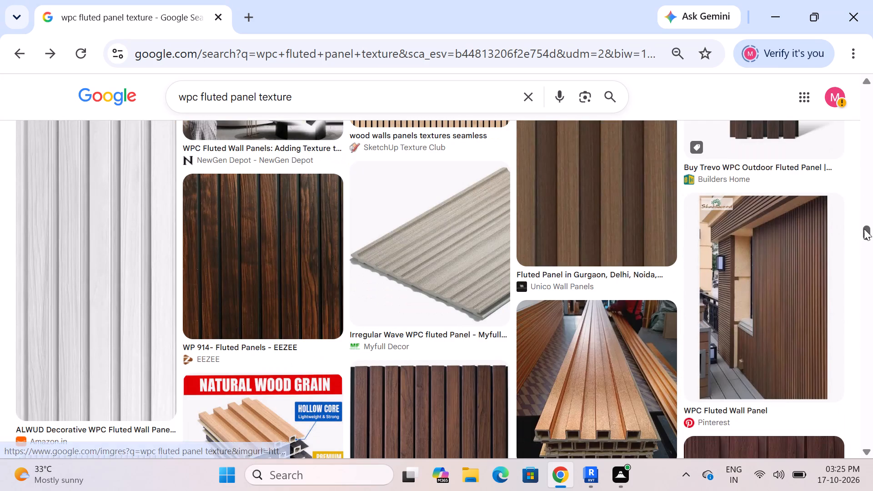
left_click_drag(865, 230, 854, 274)
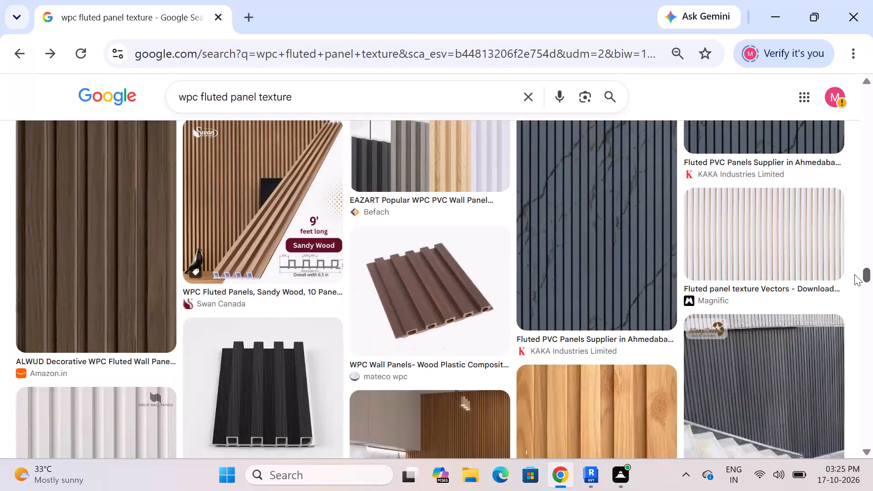
left_click_drag(854, 274, 852, 281)
scroll(610, 303, "down", 6)
scroll(610, 306, "up", 3)
scroll(609, 315, "down", 4)
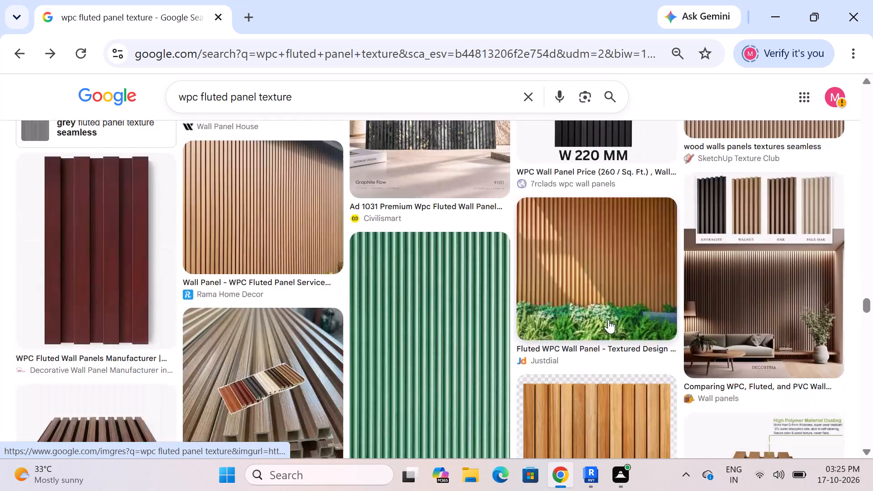
scroll(608, 320, "down", 6)
left_click_drag(866, 326, 866, 328)
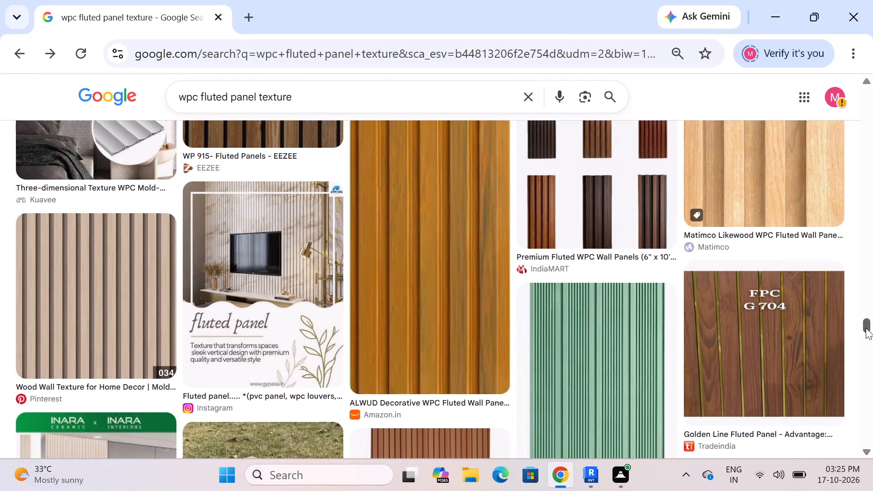
left_click_drag(866, 328, 864, 364)
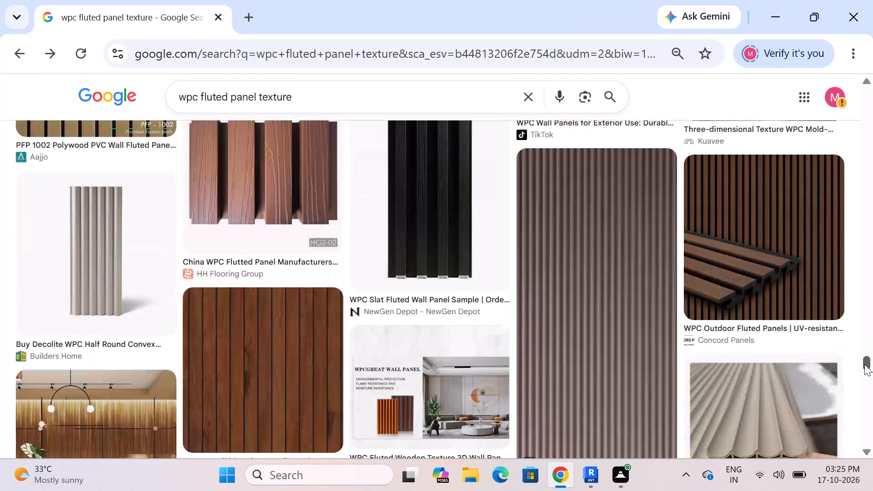
left_click_drag(864, 364, 872, 156)
scroll(630, 324, "up", 4)
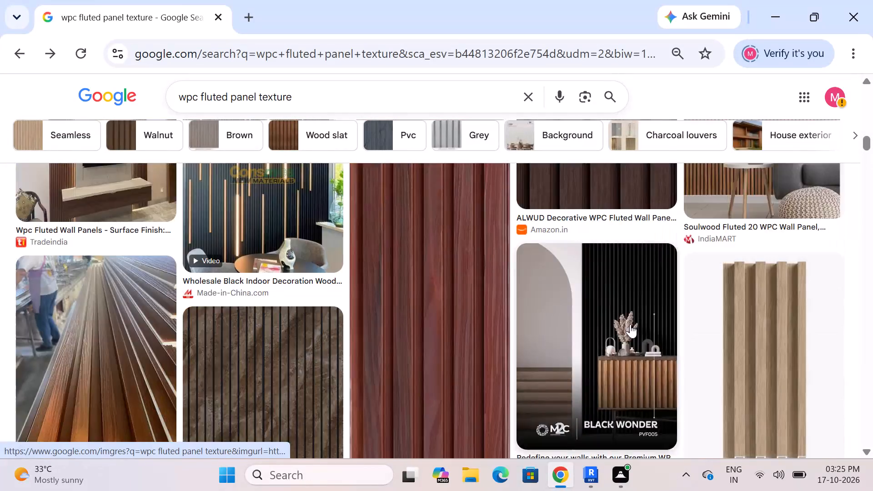
scroll(630, 324, "up", 20)
scroll(630, 324, "up", 3)
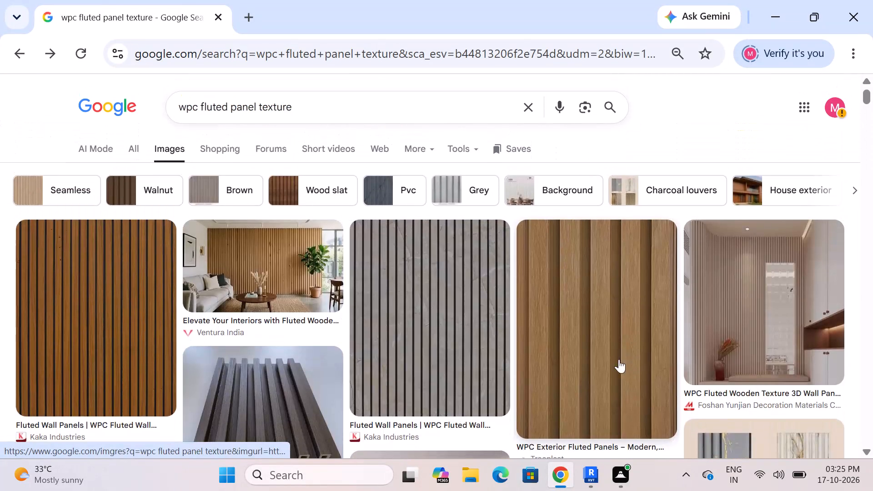
Preview the Treeplast "WPC Exterior Fluted Panels – Modern, Eco-Friendly Wall Solutions" light brown image and examine its related images.
left_click(601, 310)
scroll(621, 301, "down", 2)
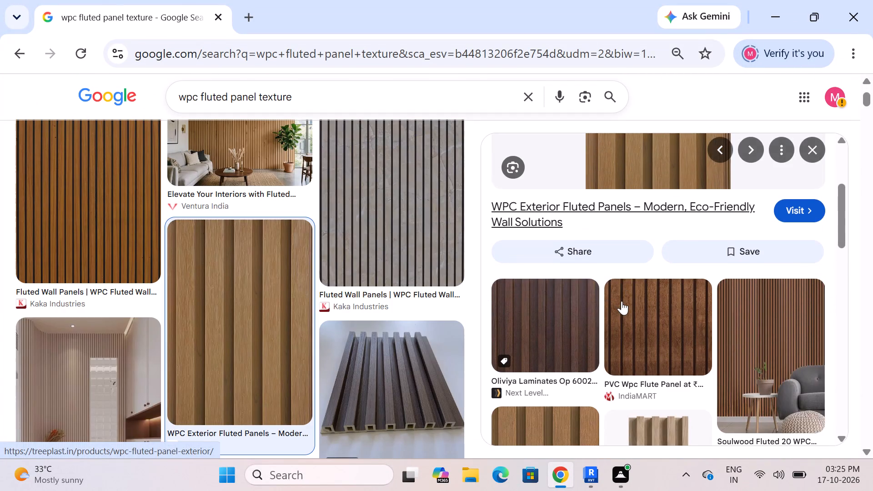
scroll(622, 301, "down", 2)
scroll(621, 328, "up", 3)
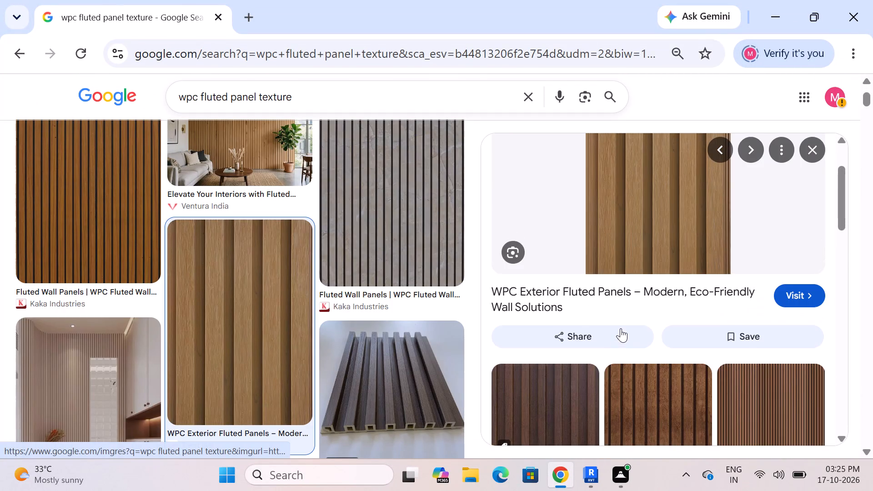
scroll(621, 328, "down", 7)
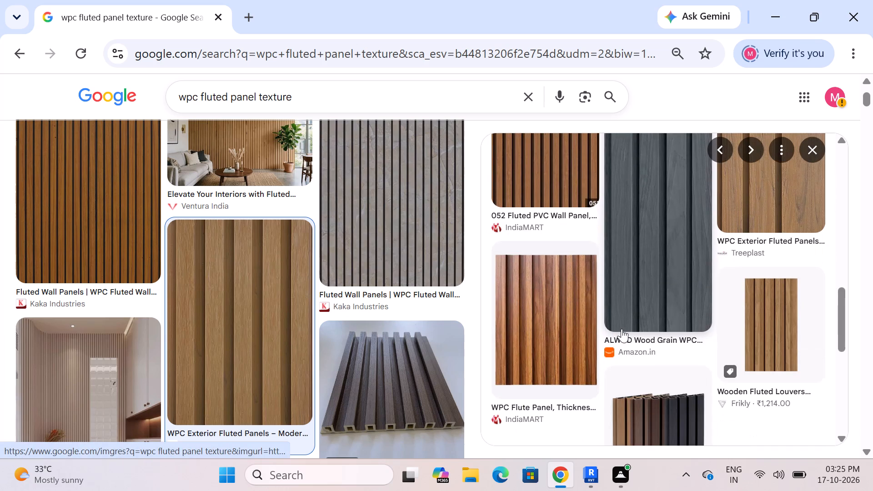
scroll(622, 329, "up", 3)
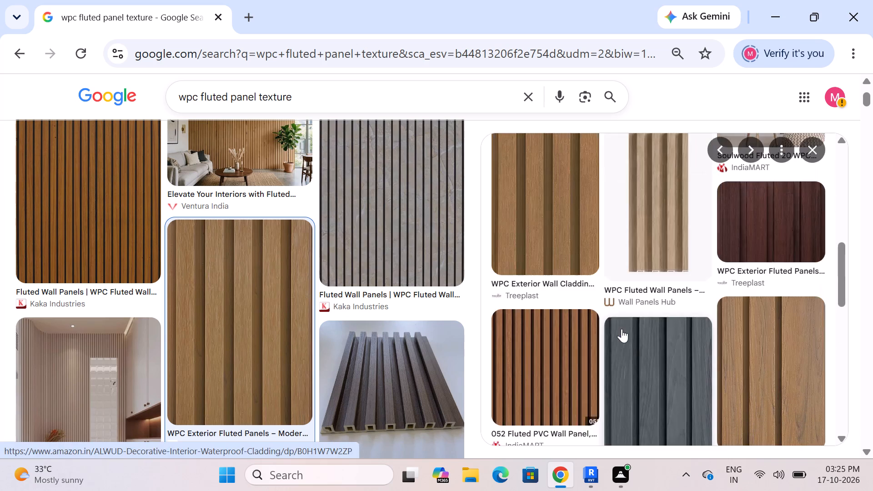
scroll(622, 329, "up", 5)
scroll(622, 329, "down", 5)
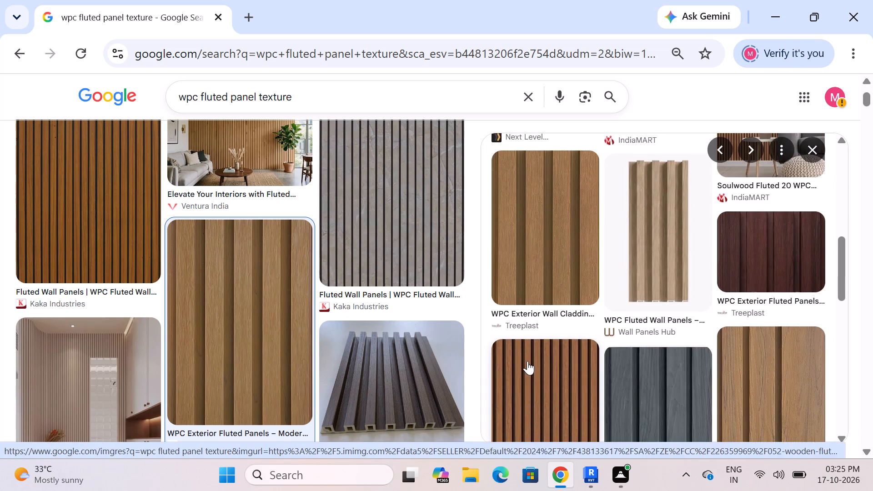
Preview the related IndiaMART "052 Fluted PVC Wall Panel" reddish-brown slatted image and look through its related images.
left_click(527, 361)
scroll(667, 267, "down", 3)
scroll(647, 303, "down", 3)
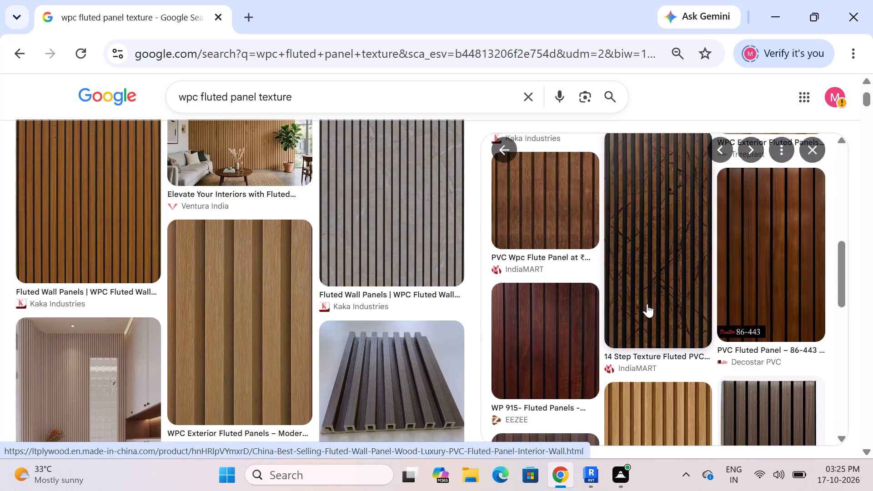
scroll(641, 318, "up", 6)
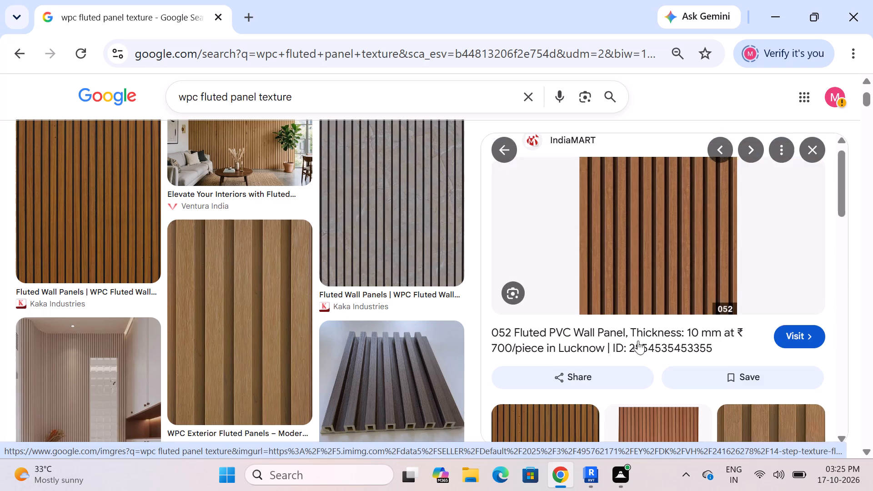
scroll(638, 341, "up", 4)
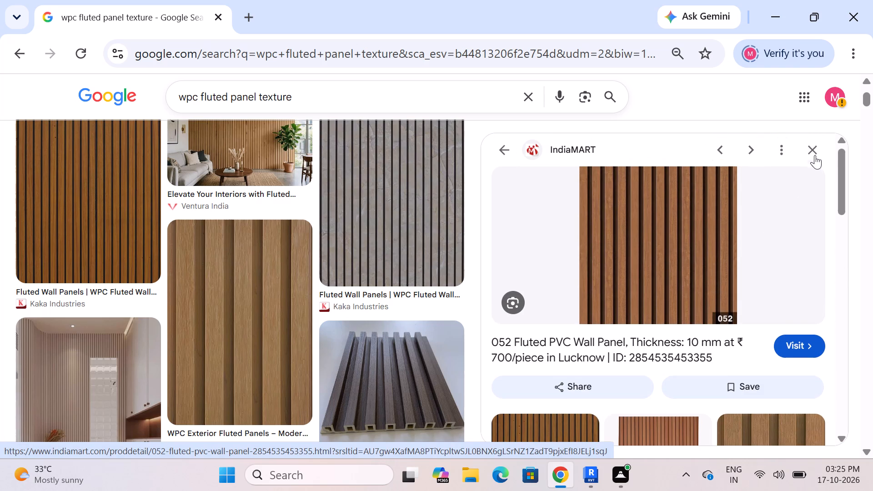
Close the IndiaMART preview, then preview the Amazon.in ALWUD dark brown WPC fluted panel image and examine its related images.
left_click(816, 151)
scroll(495, 296, "down", 7)
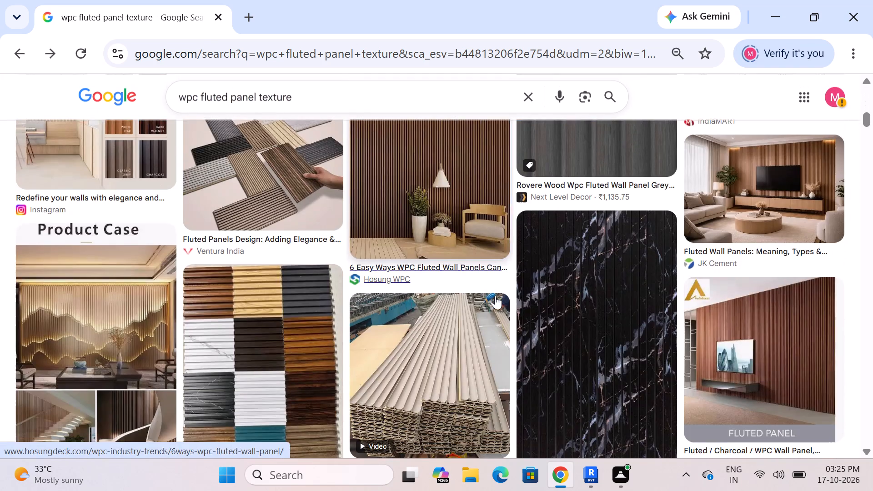
scroll(495, 296, "down", 7)
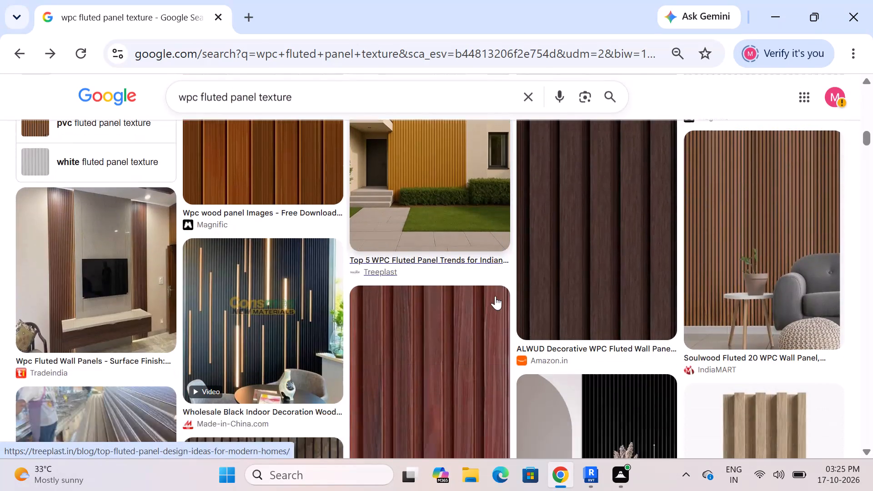
scroll(495, 296, "up", 2)
left_click(589, 263)
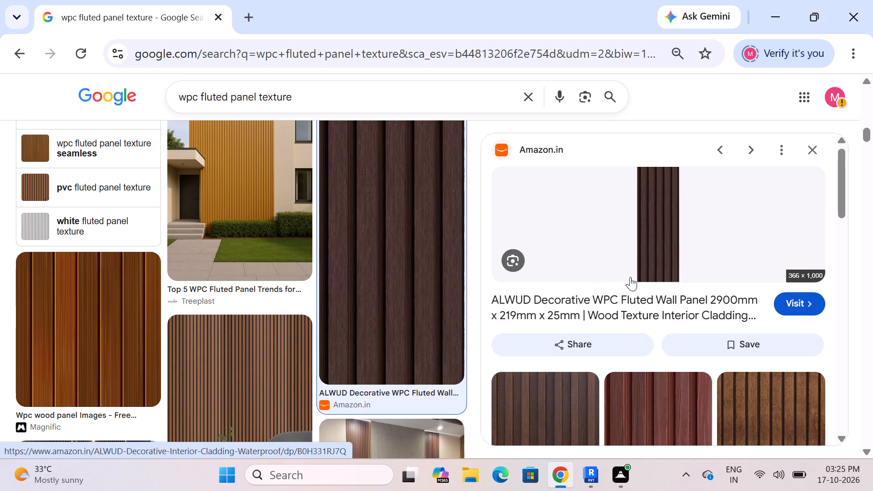
scroll(625, 282, "down", 4)
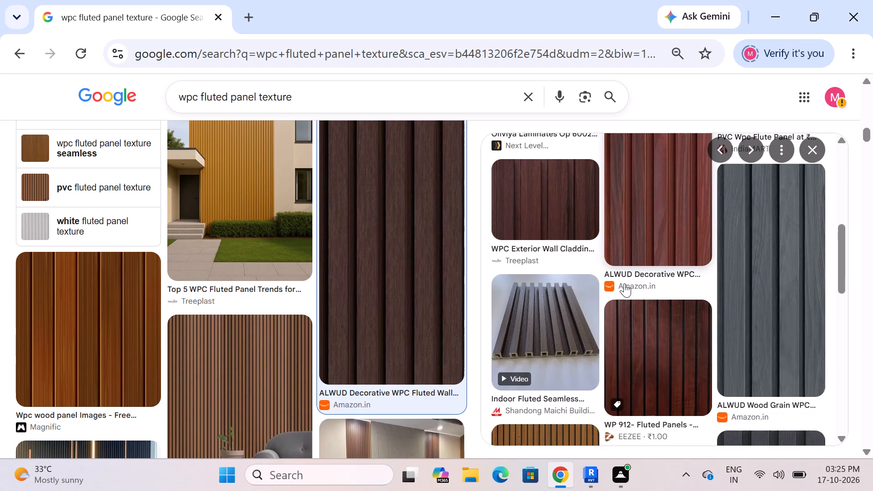
scroll(624, 283, "down", 3)
scroll(624, 286, "up", 10)
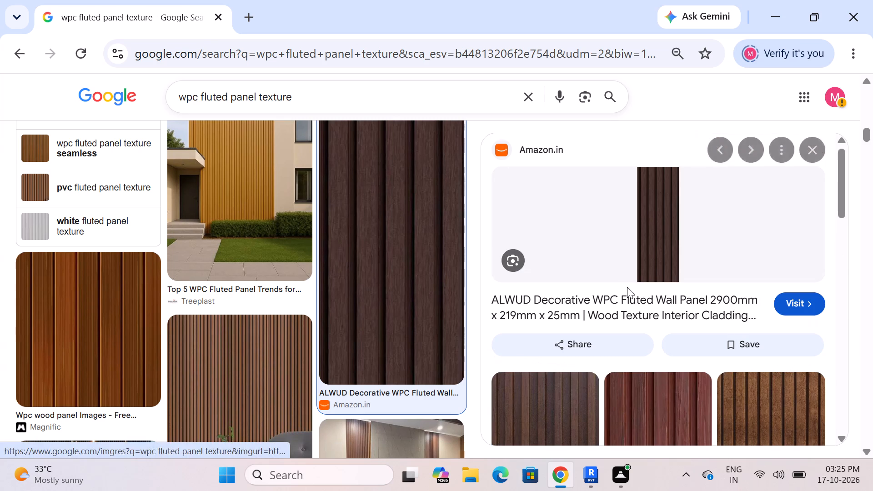
scroll(627, 287, "up", 2)
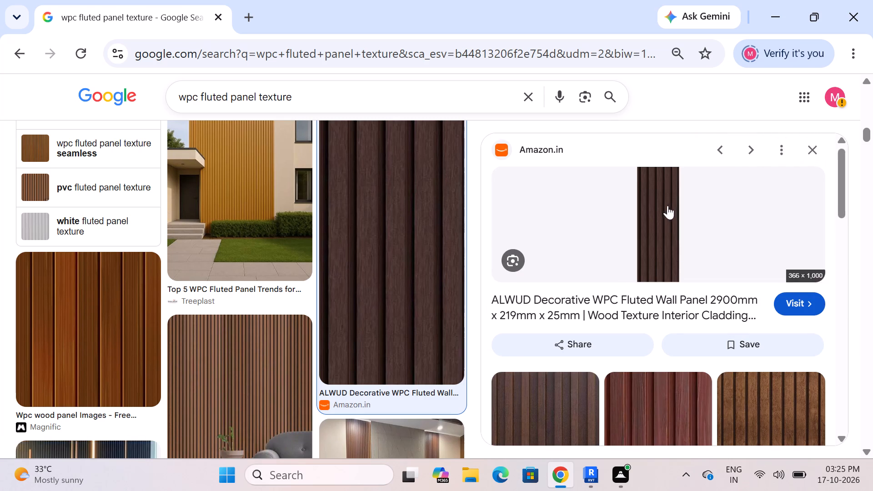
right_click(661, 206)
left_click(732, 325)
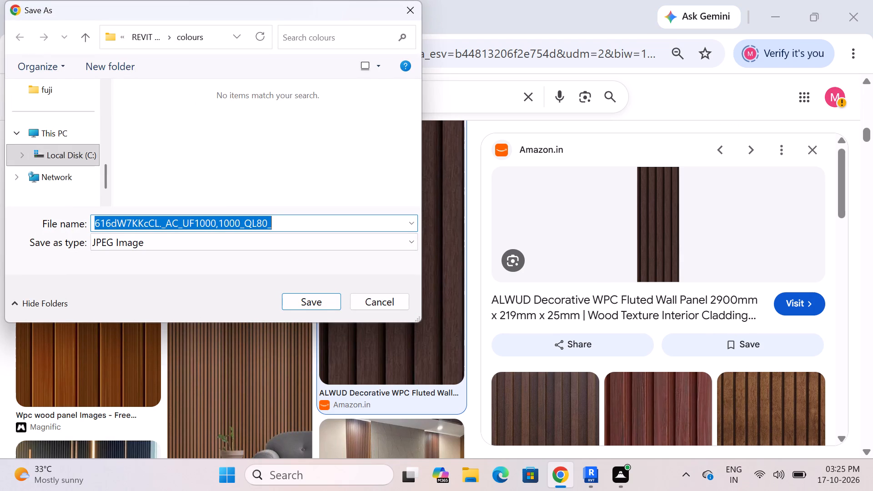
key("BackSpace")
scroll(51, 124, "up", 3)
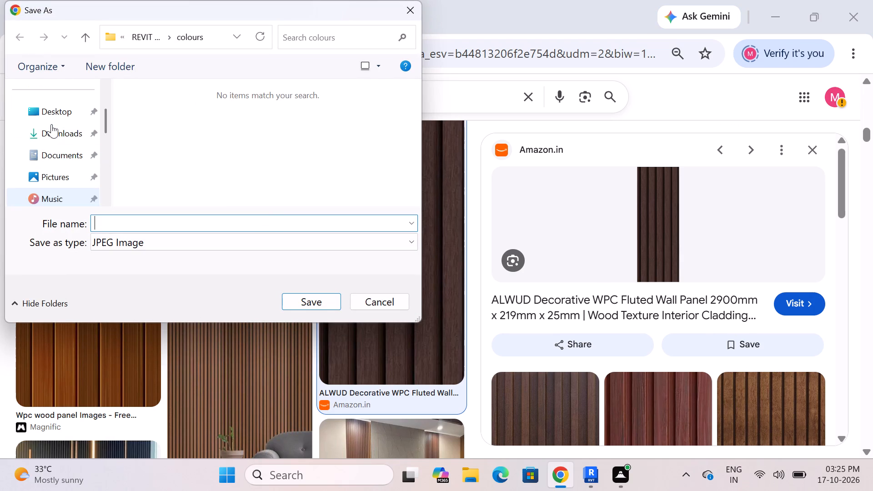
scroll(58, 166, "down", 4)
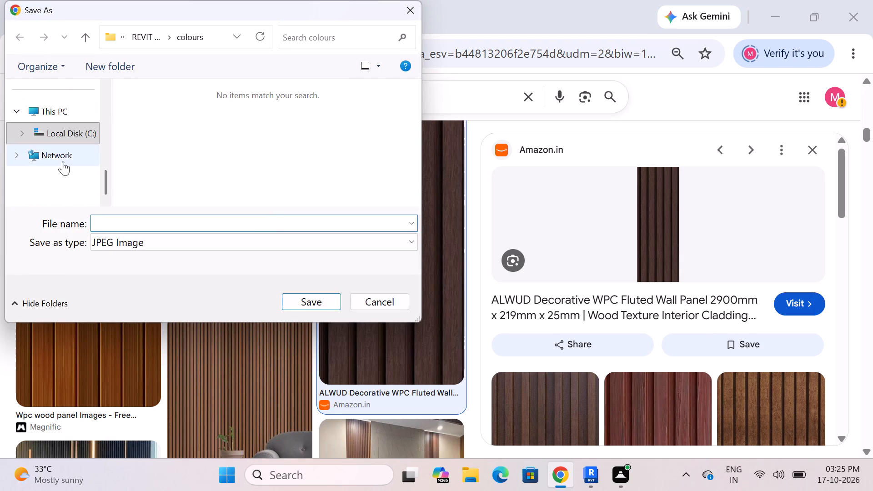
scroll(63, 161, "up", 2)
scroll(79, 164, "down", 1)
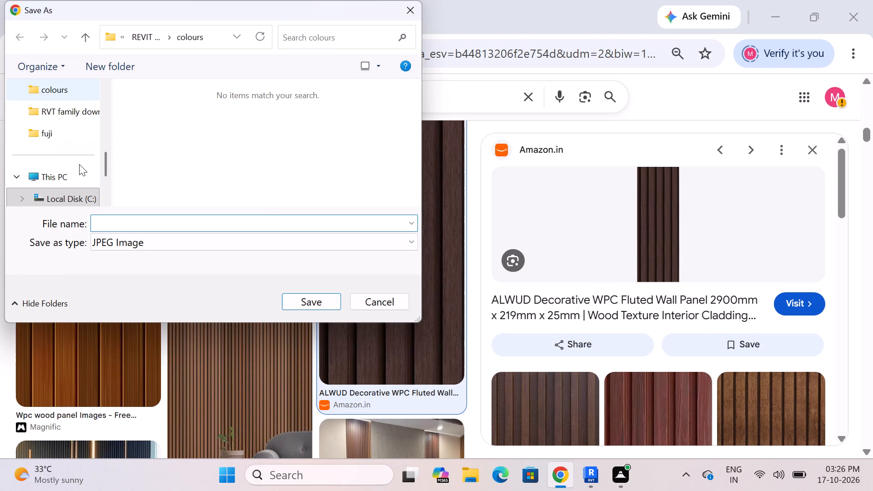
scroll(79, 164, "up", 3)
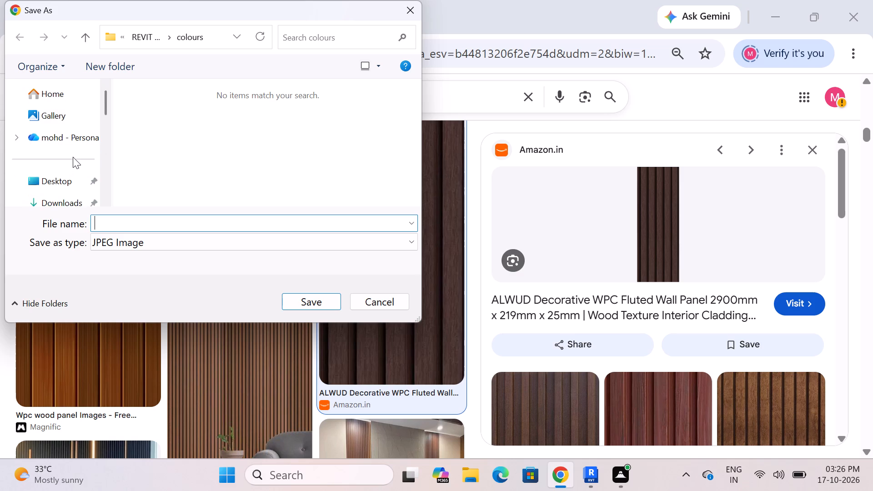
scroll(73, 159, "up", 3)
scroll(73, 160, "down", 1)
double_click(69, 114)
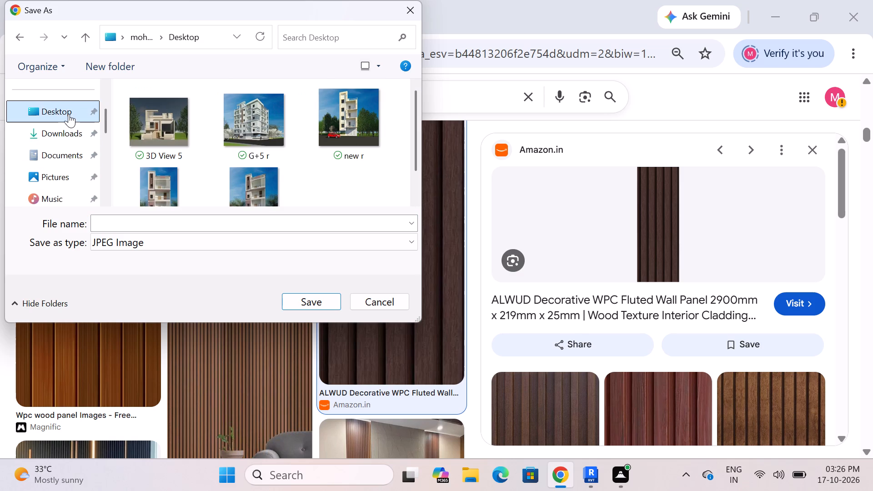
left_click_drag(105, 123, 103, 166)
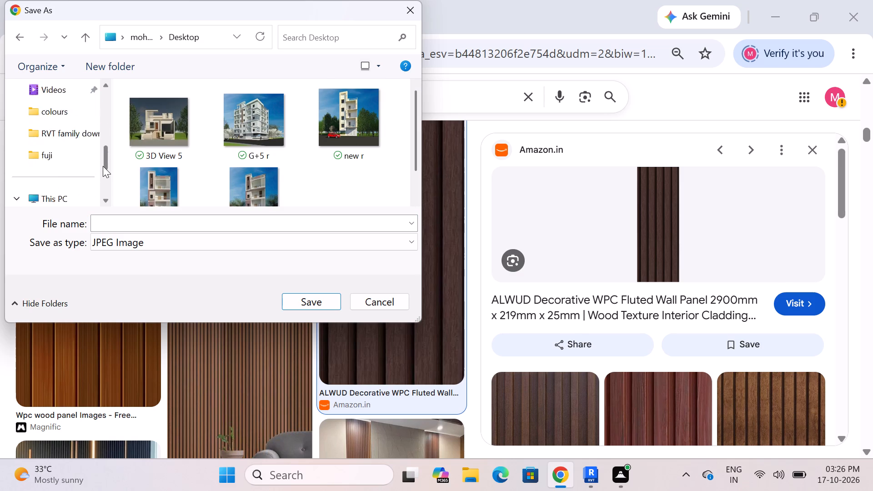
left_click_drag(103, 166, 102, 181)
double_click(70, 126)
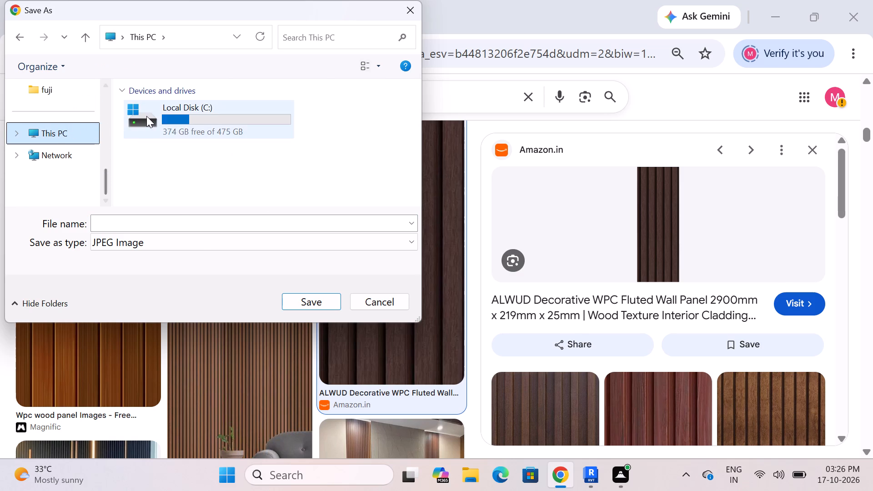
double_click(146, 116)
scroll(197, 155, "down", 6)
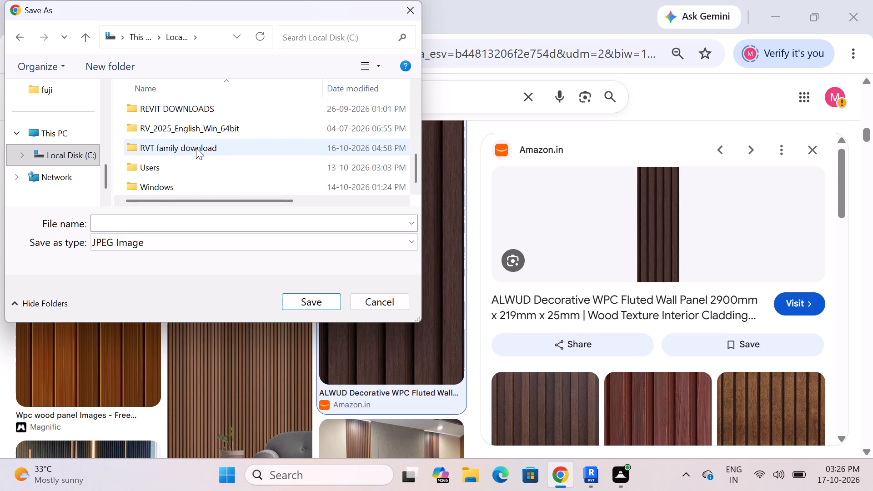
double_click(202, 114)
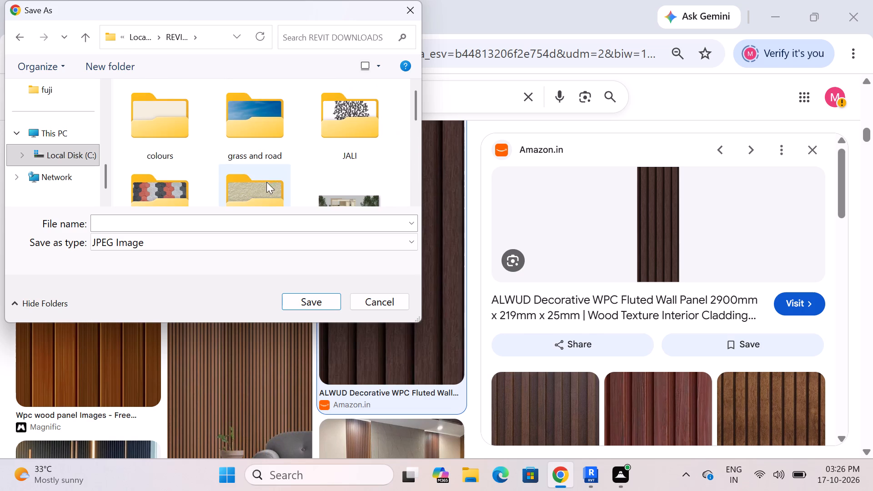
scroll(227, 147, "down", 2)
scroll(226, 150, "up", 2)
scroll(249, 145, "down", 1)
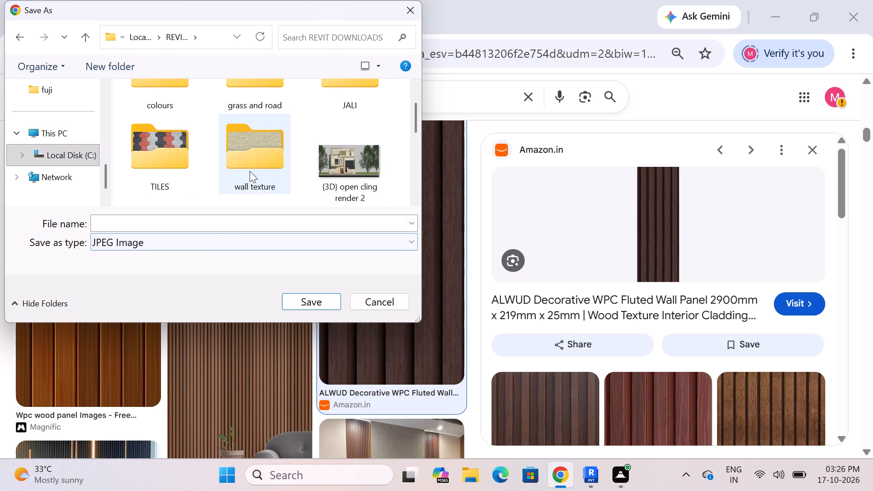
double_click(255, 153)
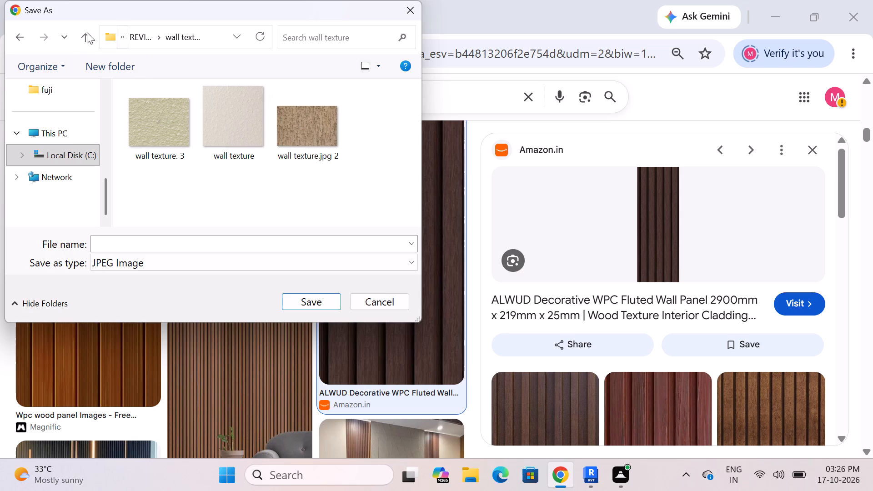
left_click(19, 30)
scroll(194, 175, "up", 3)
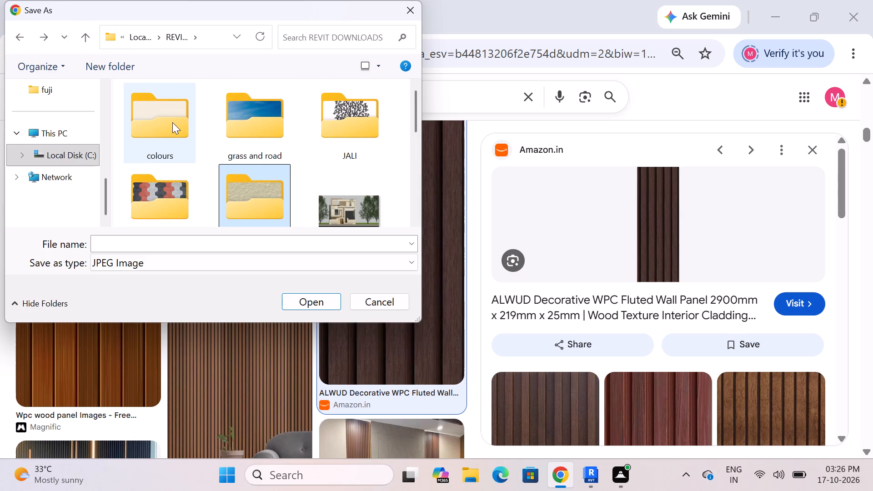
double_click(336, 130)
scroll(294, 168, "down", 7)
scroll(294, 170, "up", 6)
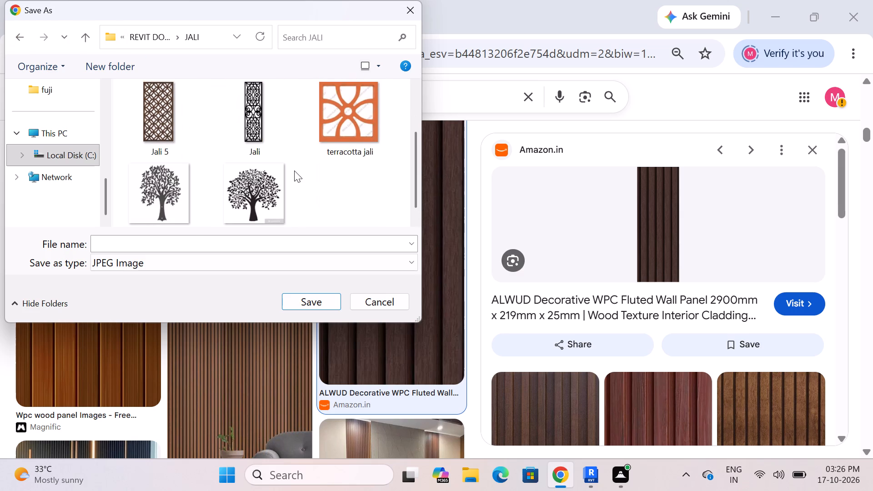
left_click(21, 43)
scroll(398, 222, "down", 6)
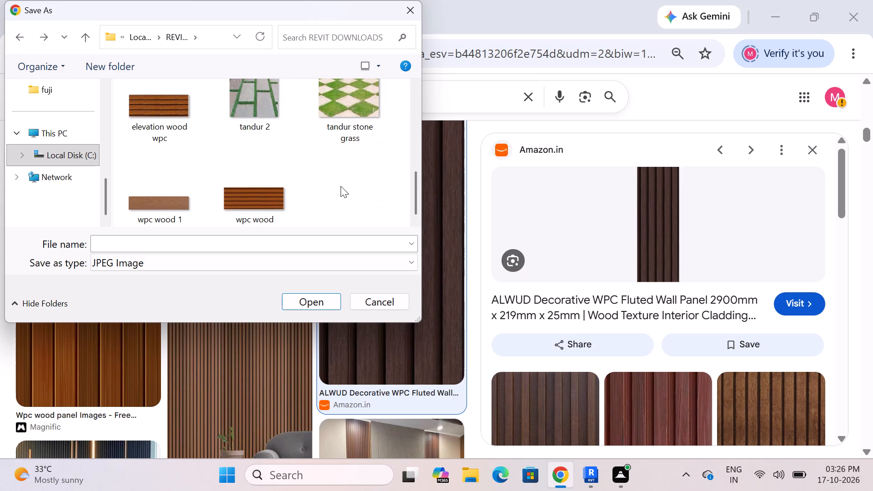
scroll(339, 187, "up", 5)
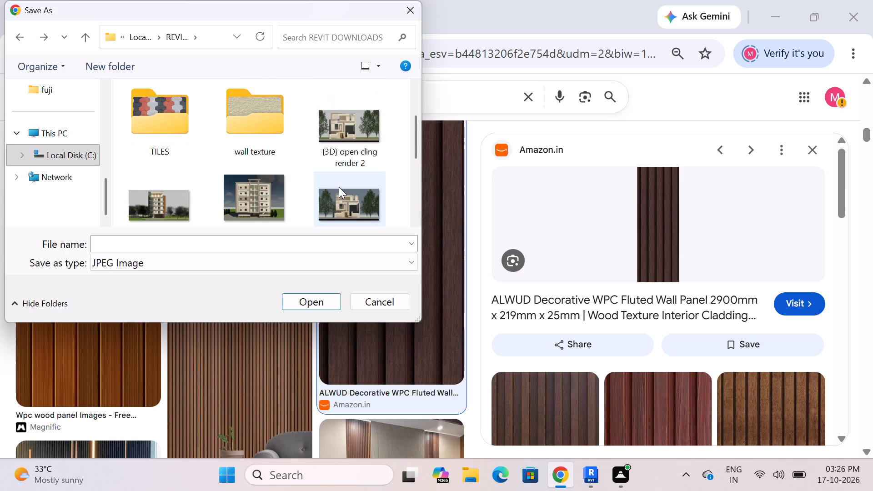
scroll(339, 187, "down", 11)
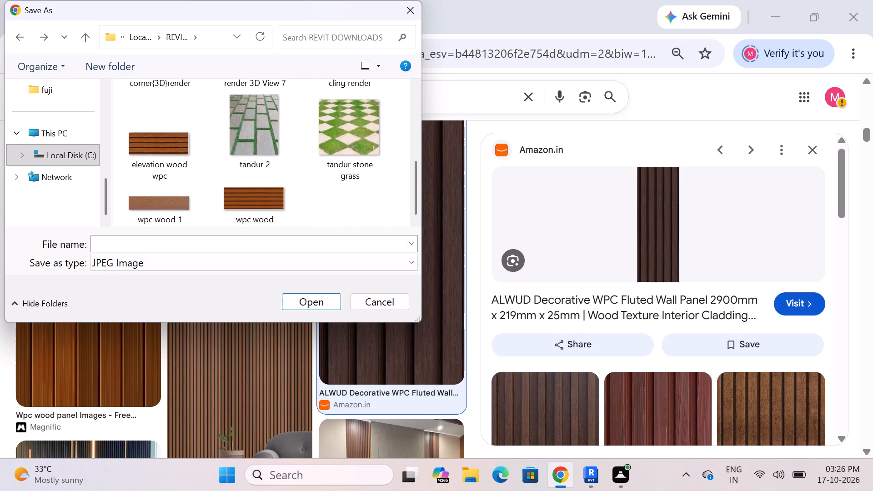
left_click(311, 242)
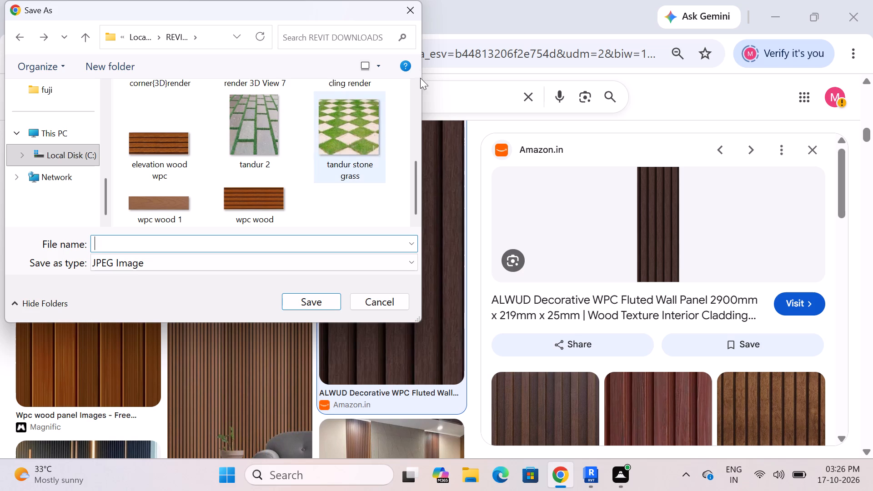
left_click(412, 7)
Preview the Amazon.in "ALWUD Decorative WPC Fluted Wall Panel" reddish-brown wood image and look through its related images.
scroll(603, 221, "down", 5)
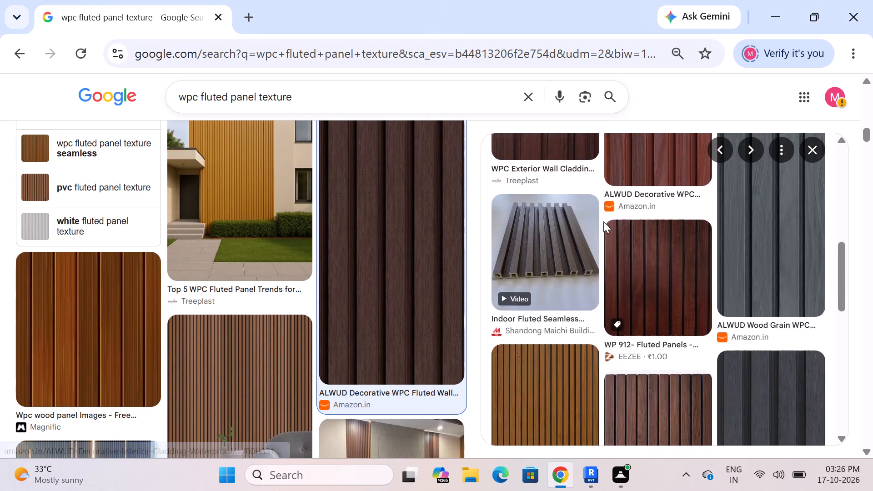
scroll(603, 230, "down", 3)
scroll(382, 272, "down", 4)
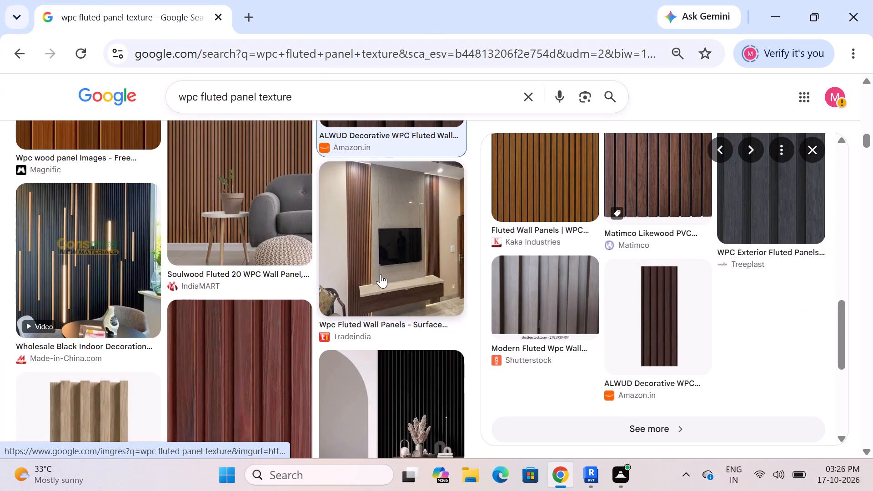
scroll(381, 274, "down", 2)
left_click(240, 255)
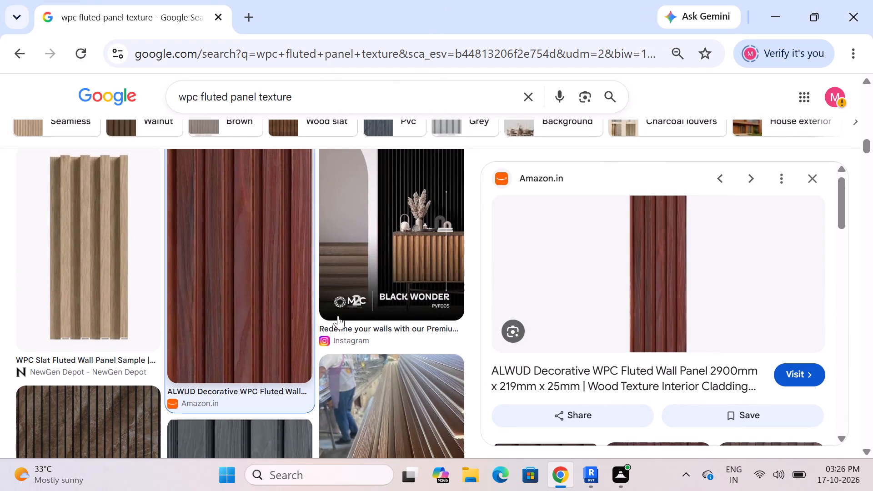
scroll(594, 283, "down", 7)
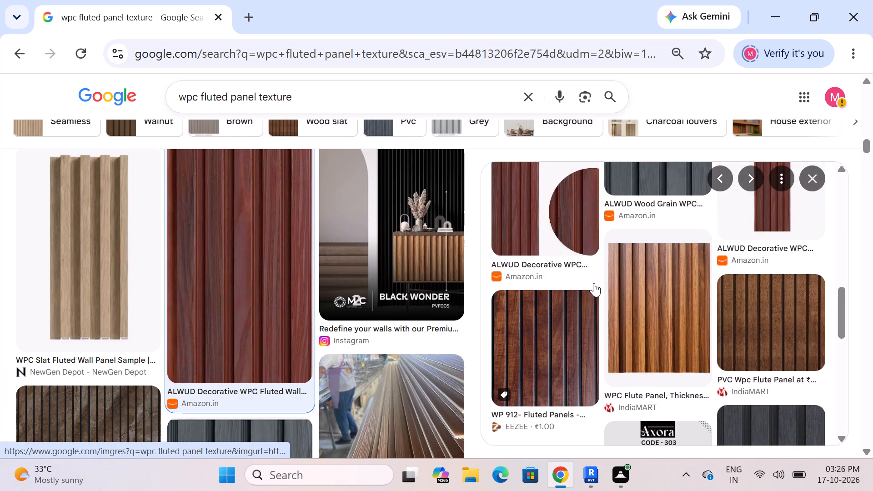
scroll(594, 284, "down", 4)
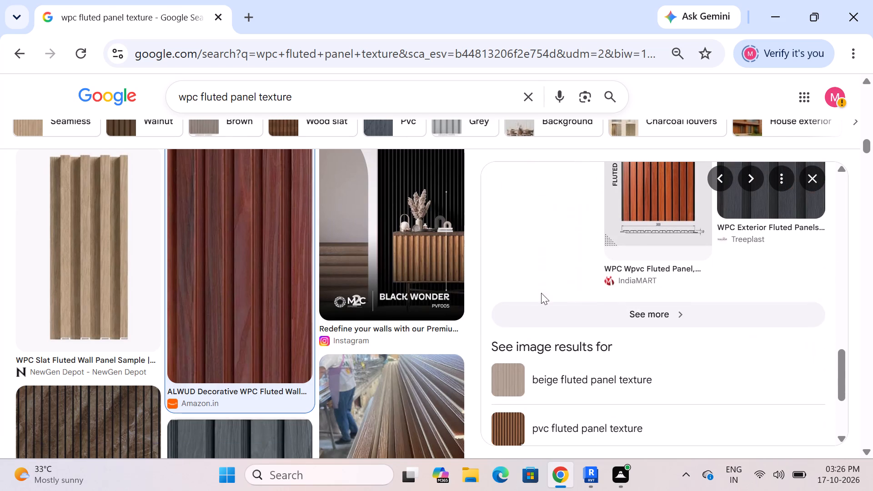
Examine the further WPC fluted panel image results for other wood textures, and go back over the earlier results.
scroll(376, 287, "down", 8)
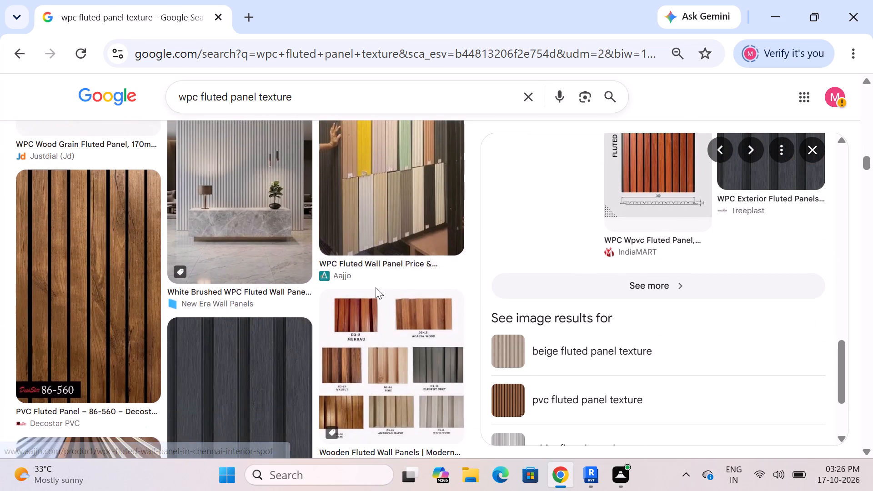
scroll(376, 287, "down", 8)
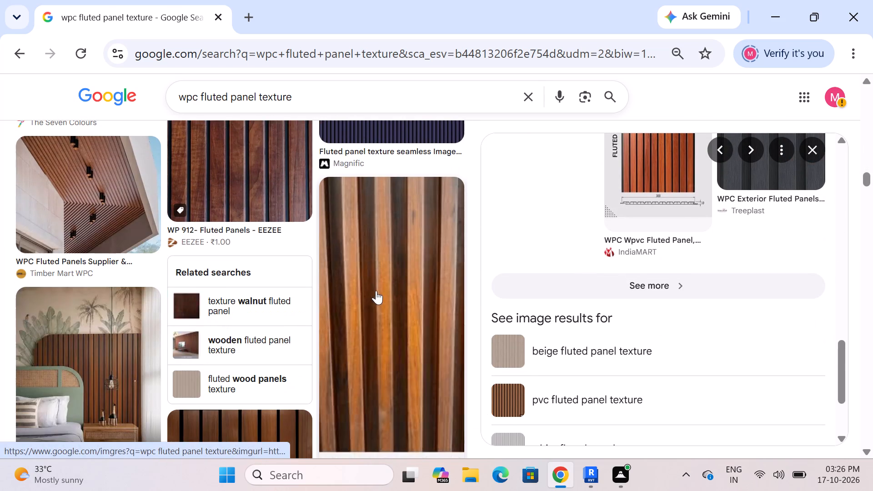
scroll(383, 305, "down", 3)
scroll(383, 305, "up", 16)
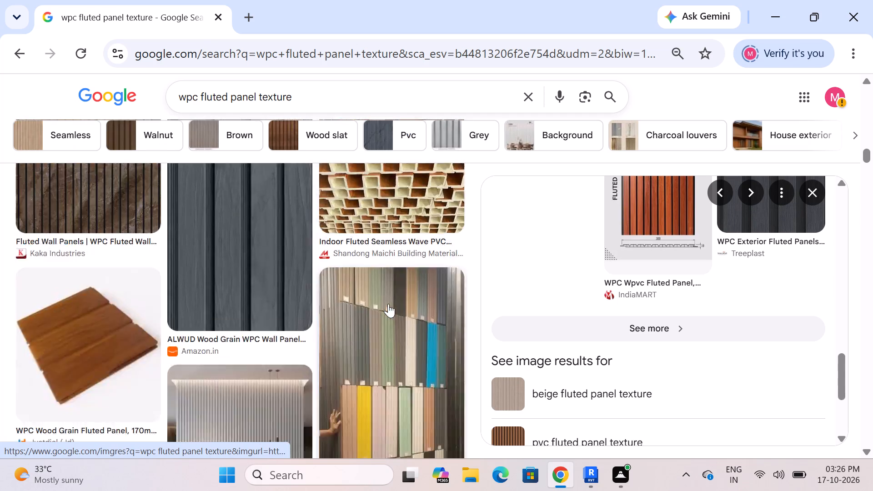
scroll(388, 304, "up", 14)
scroll(389, 304, "down", 4)
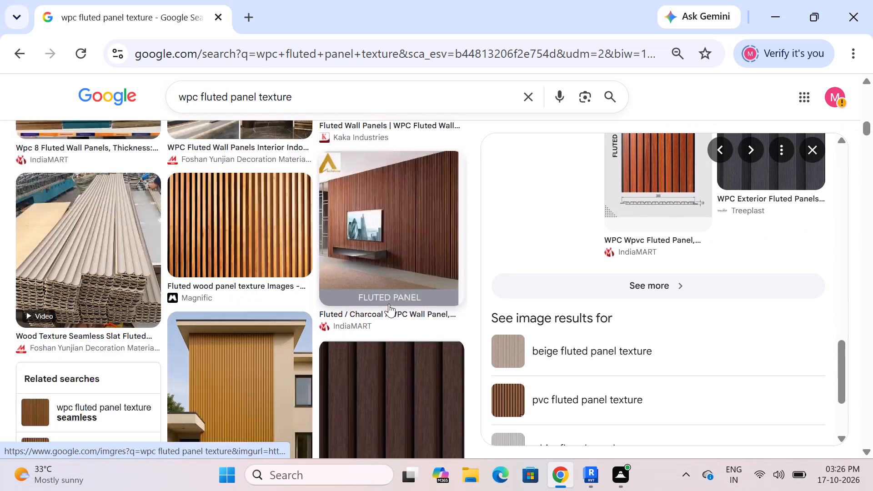
scroll(389, 304, "up", 9)
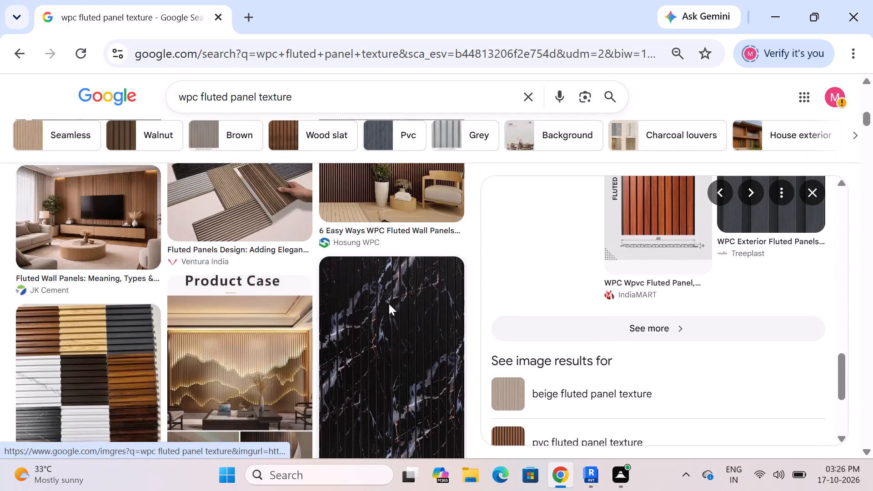
Preview the Kaka Industries brown WPC fluted panel image, look through its related images, and view the related Treeplast exterior panel.
scroll(389, 304, "up", 9)
scroll(389, 304, "down", 1)
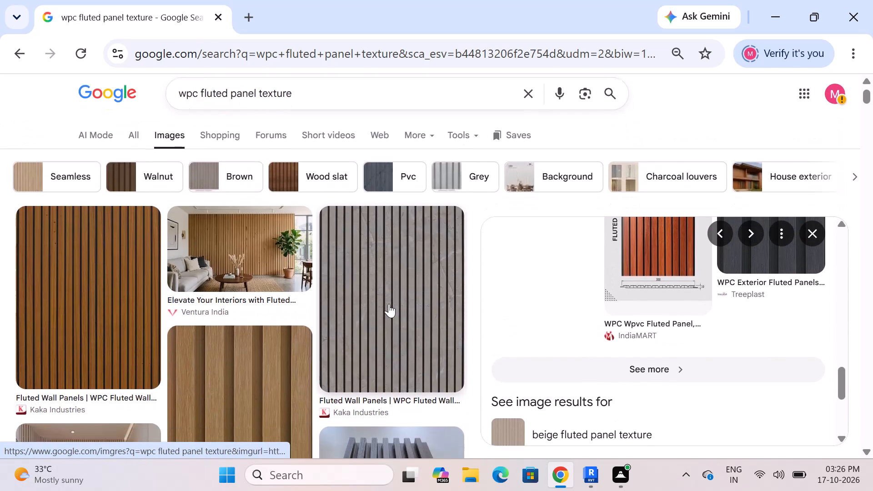
left_click(83, 225)
scroll(629, 260, "down", 2)
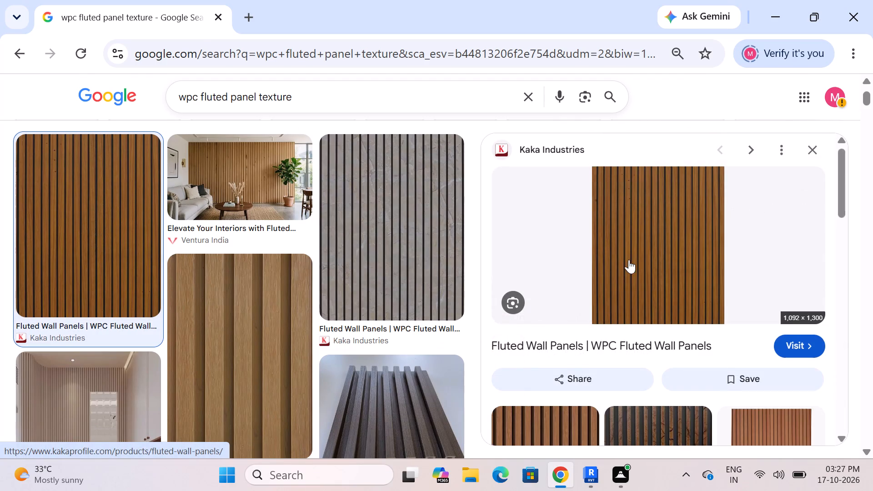
scroll(629, 260, "down", 4)
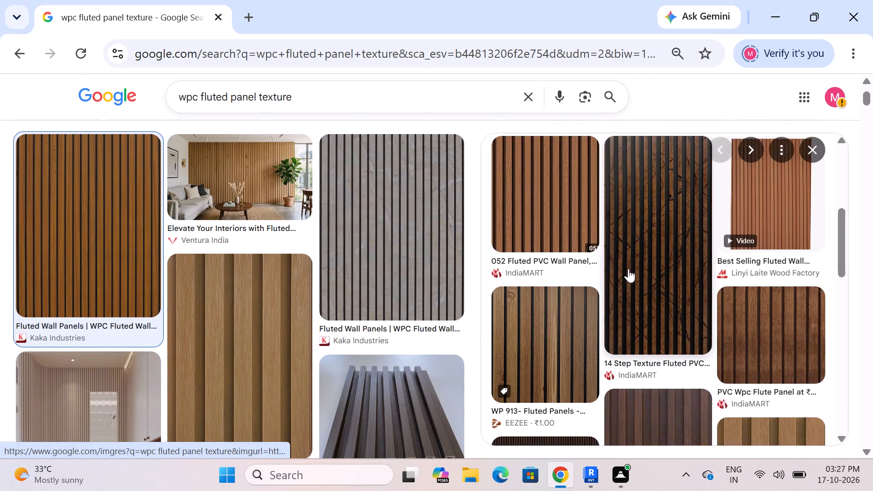
scroll(636, 328, "down", 2)
scroll(636, 328, "up", 2)
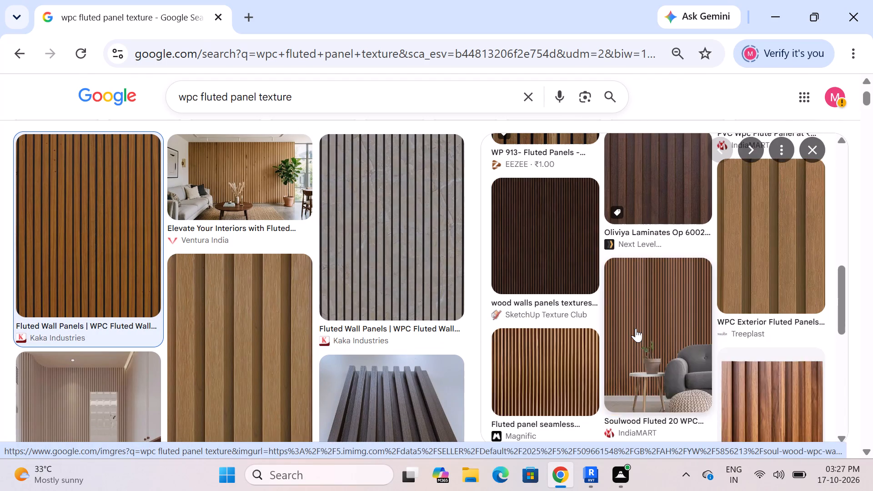
scroll(636, 328, "up", 1)
left_click(779, 330)
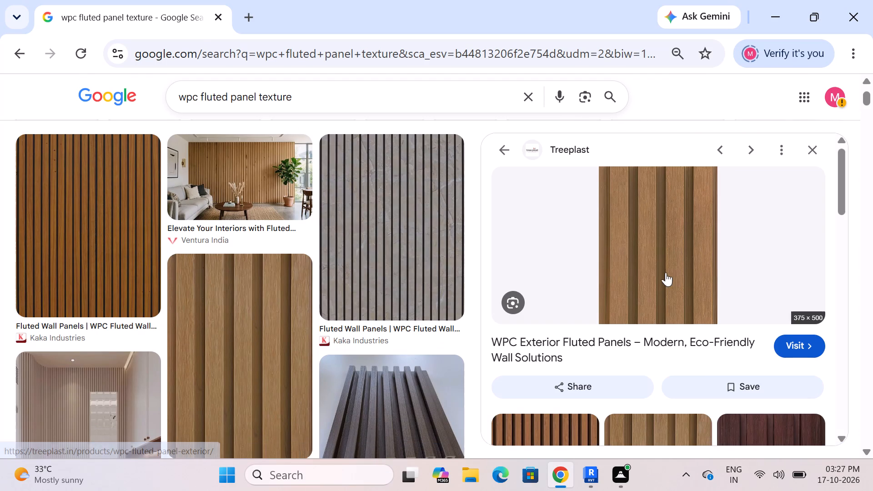
left_click(816, 149)
Preview the Treeplast "WPC Exterior Fluted Panels" light brown image from the results and look through its related images.
scroll(702, 269, "down", 5)
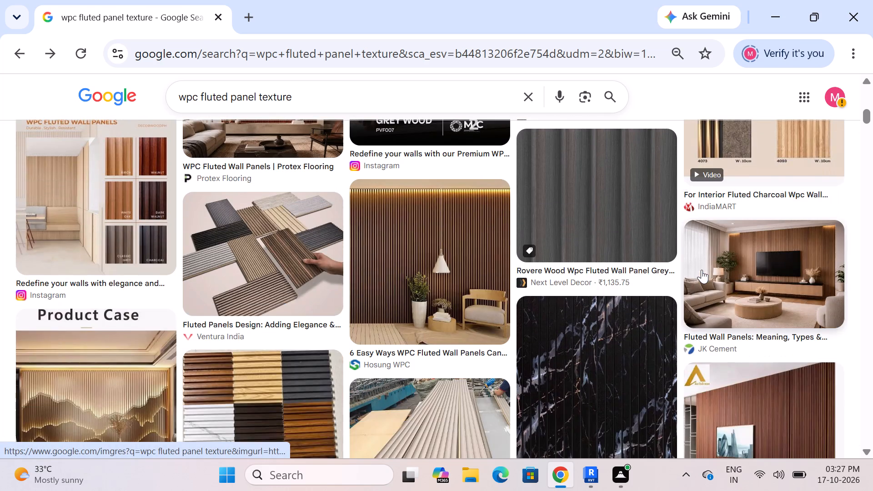
scroll(702, 271, "up", 8)
left_click(618, 293)
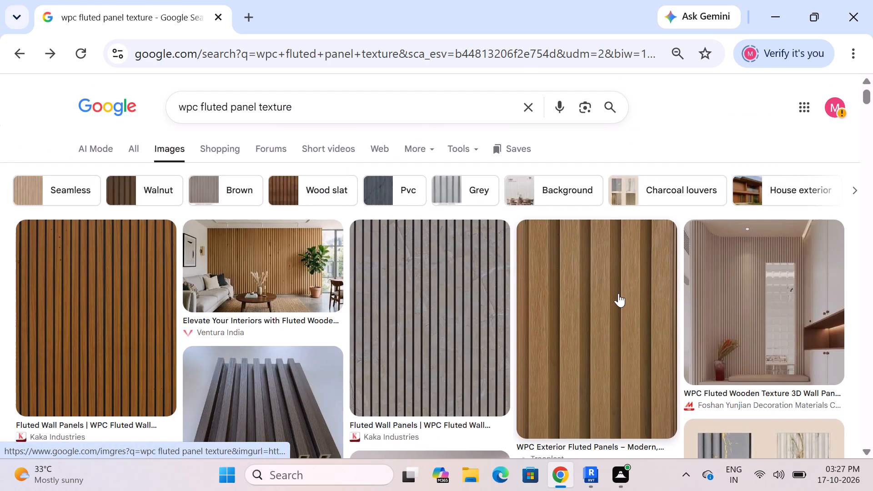
right_click(650, 257)
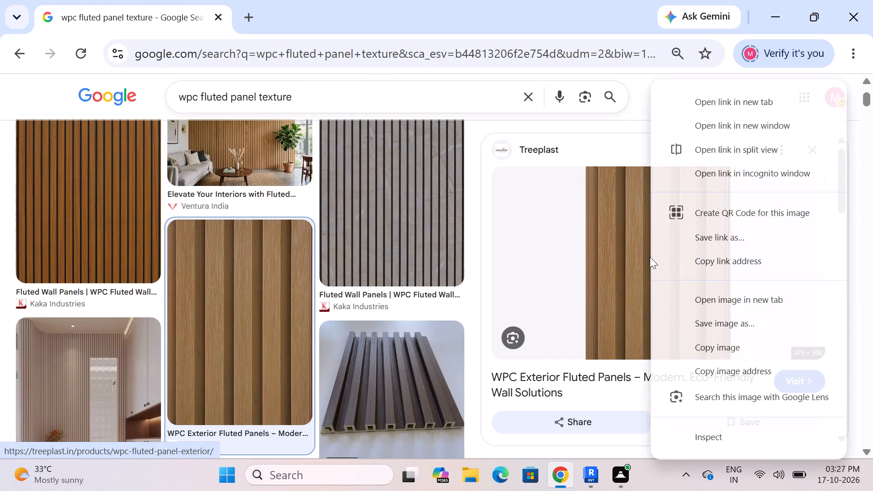
scroll(596, 262, "down", 7)
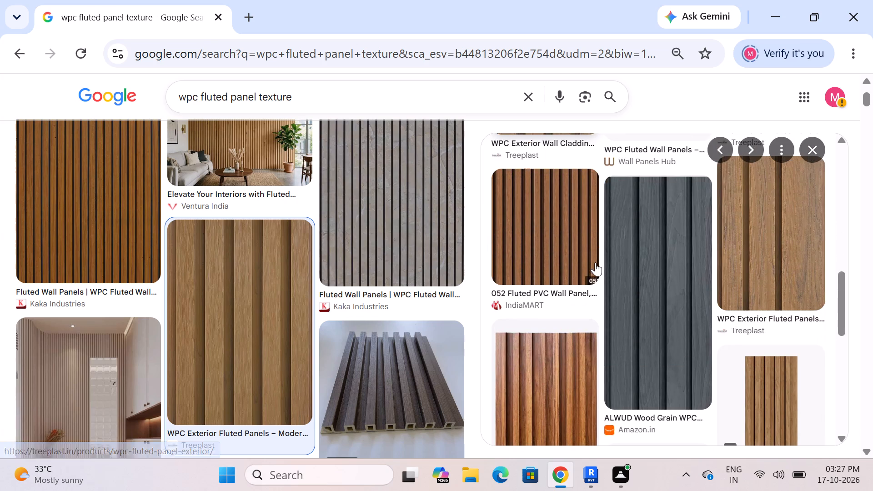
scroll(595, 270, "down", 2)
scroll(581, 305, "up", 10)
scroll(334, 264, "up", 5)
scroll(384, 276, "down", 2)
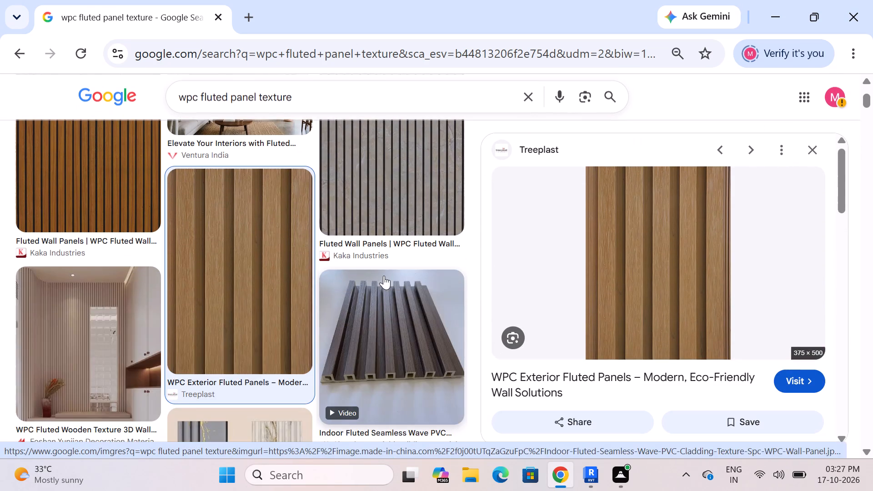
scroll(384, 276, "down", 3)
left_click(809, 146)
Examine further fluted panel results, preview the Amazon.in ALWUD dark brown panel image, and look through its related images.
scroll(488, 249, "down", 3)
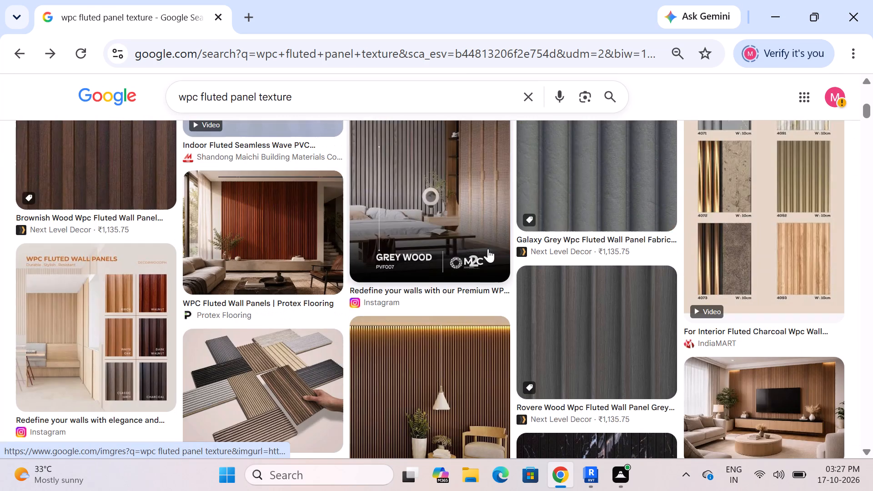
scroll(488, 249, "down", 5)
scroll(466, 279, "down", 1)
scroll(425, 306, "down", 3)
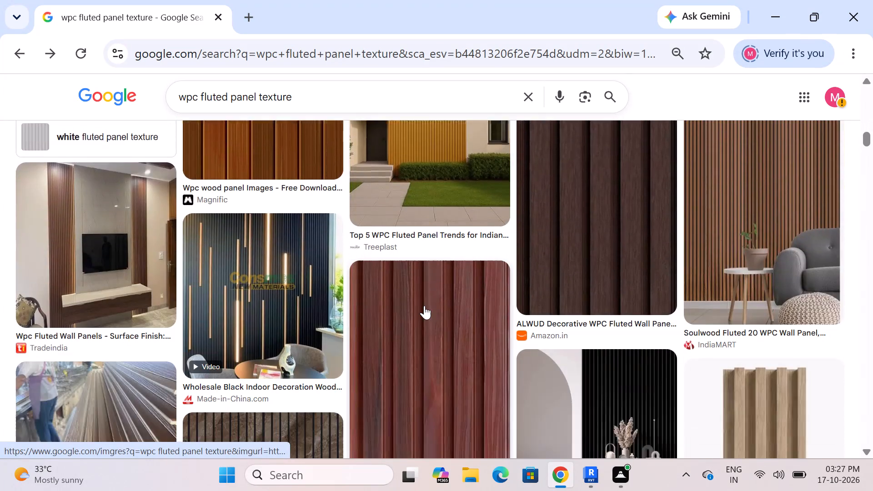
scroll(424, 306, "up", 2)
left_click(588, 273)
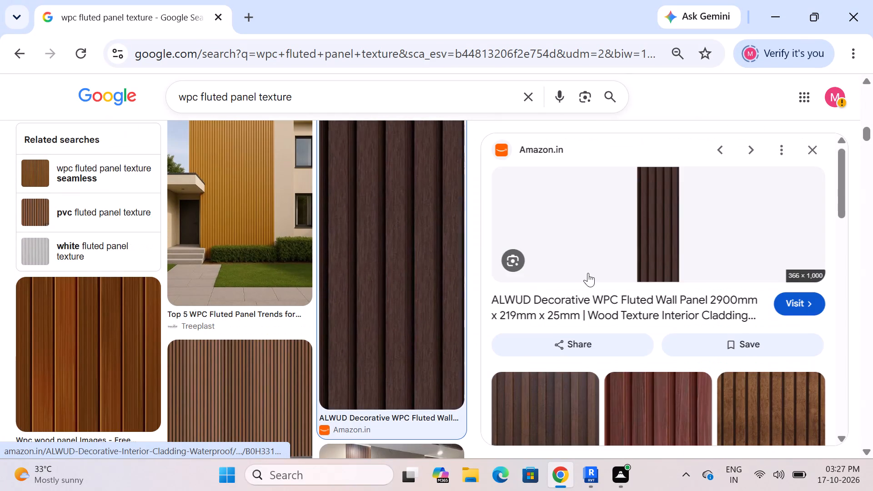
scroll(589, 272, "down", 9)
scroll(589, 275, "up", 3)
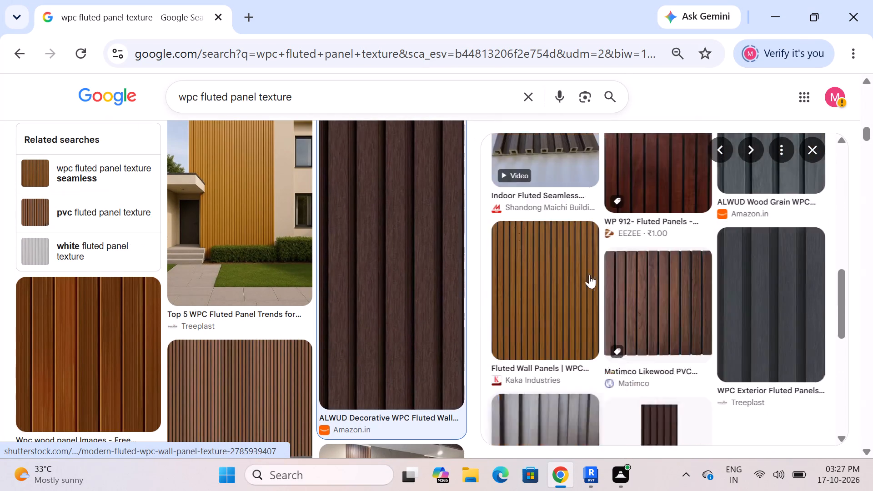
scroll(589, 275, "up", 4)
left_click(810, 149)
Go back over the earlier results, preview the Kaka Industries brown fluted panel image again, and examine its related images.
scroll(297, 264, "up", 4)
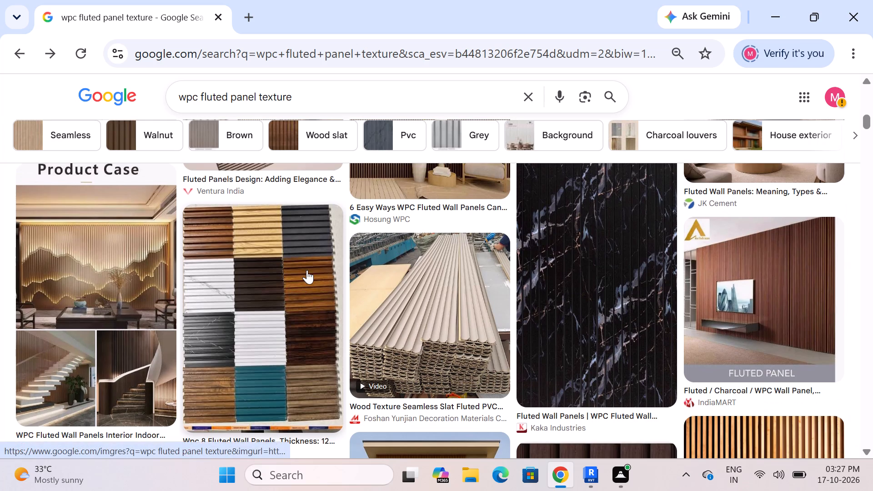
scroll(307, 270, "up", 6)
scroll(307, 270, "down", 2)
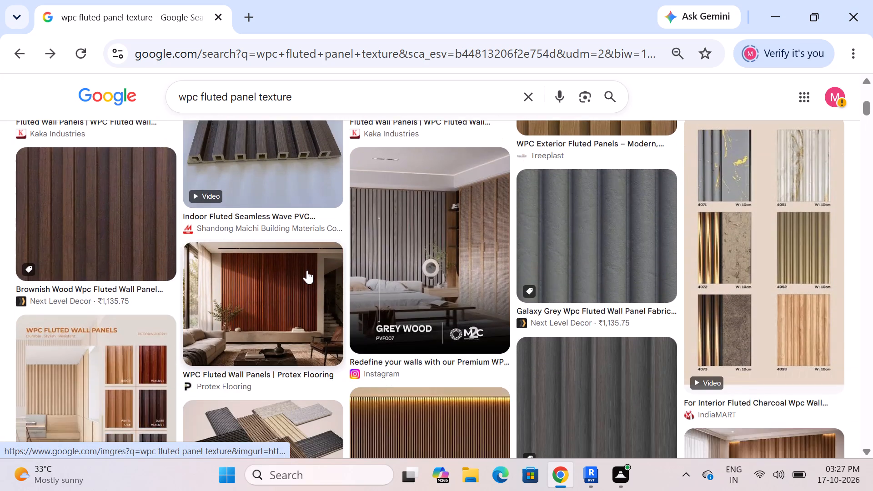
scroll(307, 270, "up", 7)
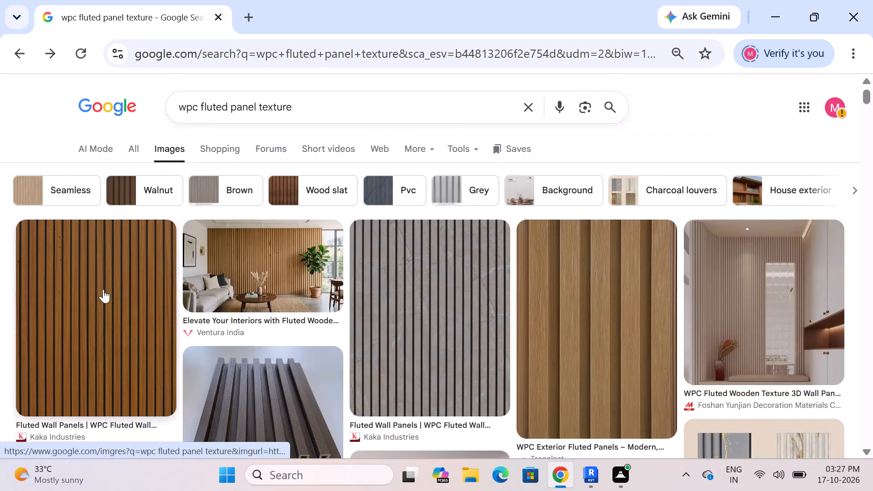
left_click(64, 290)
scroll(684, 293, "down", 1)
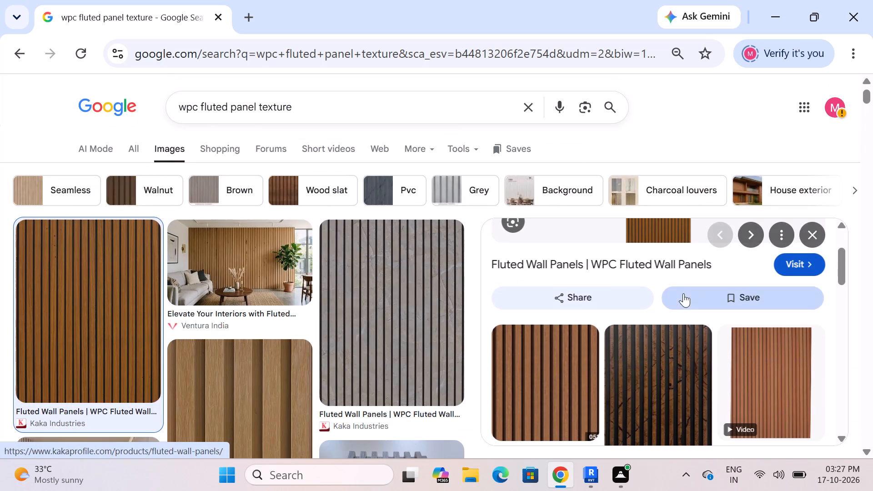
scroll(680, 299, "down", 5)
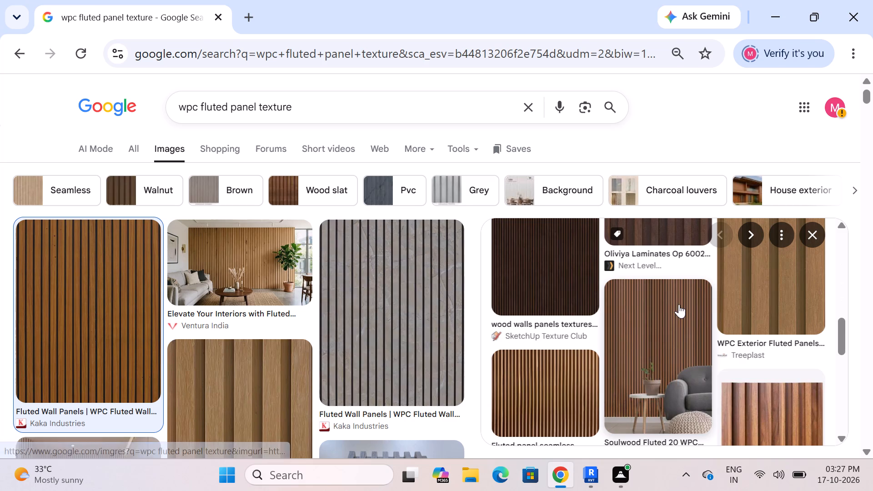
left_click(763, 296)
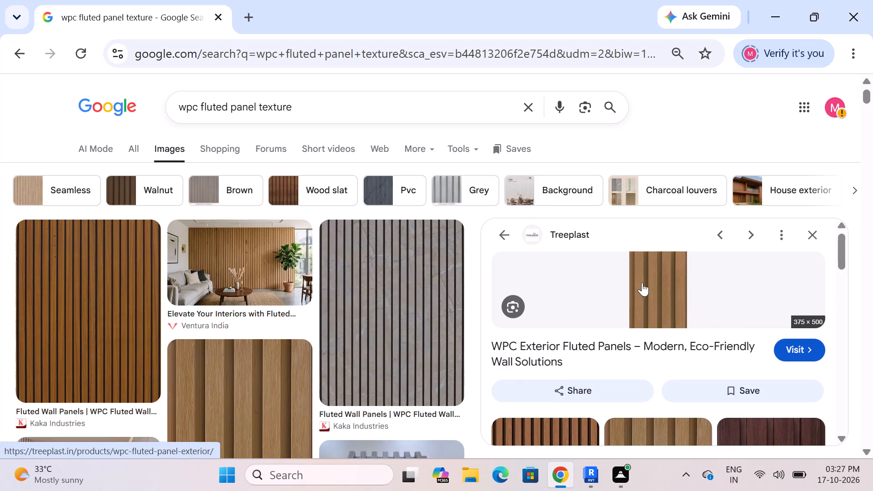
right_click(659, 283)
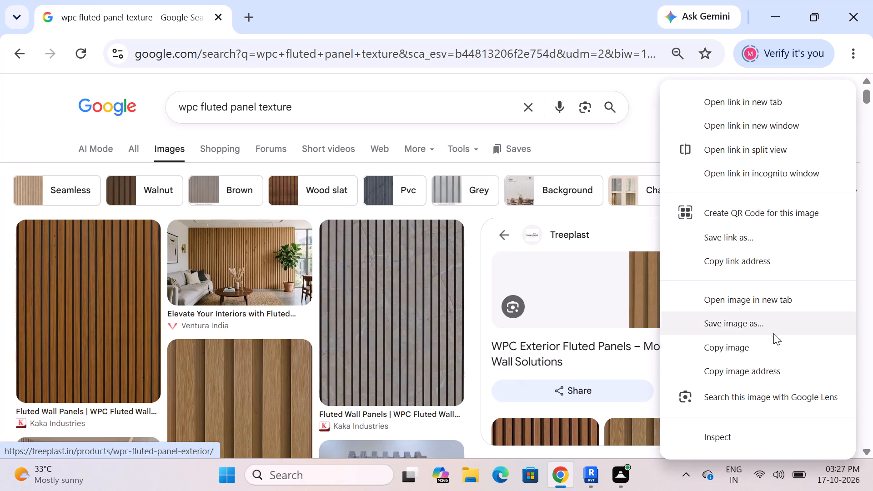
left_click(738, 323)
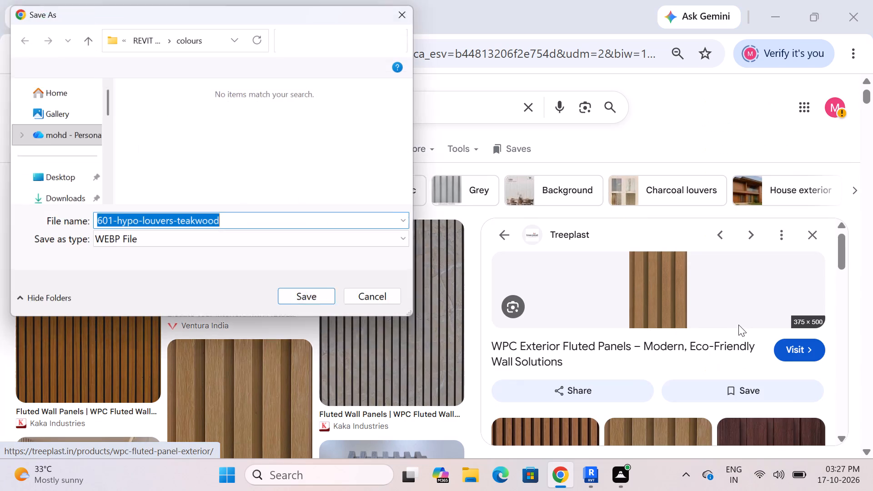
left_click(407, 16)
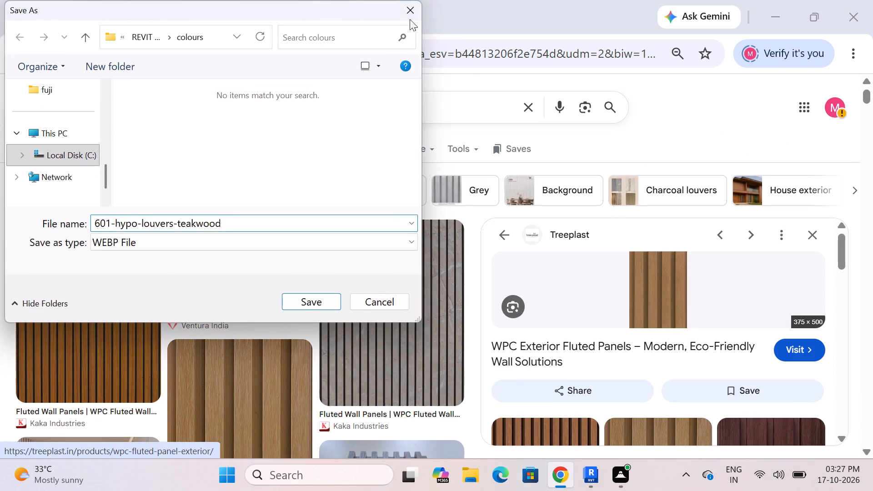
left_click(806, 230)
Look through the results again, preview the Amazon.in ALWUD dark brown fluted panel image, and compare its related images.
scroll(612, 284, "up", 3)
scroll(612, 287, "down", 2)
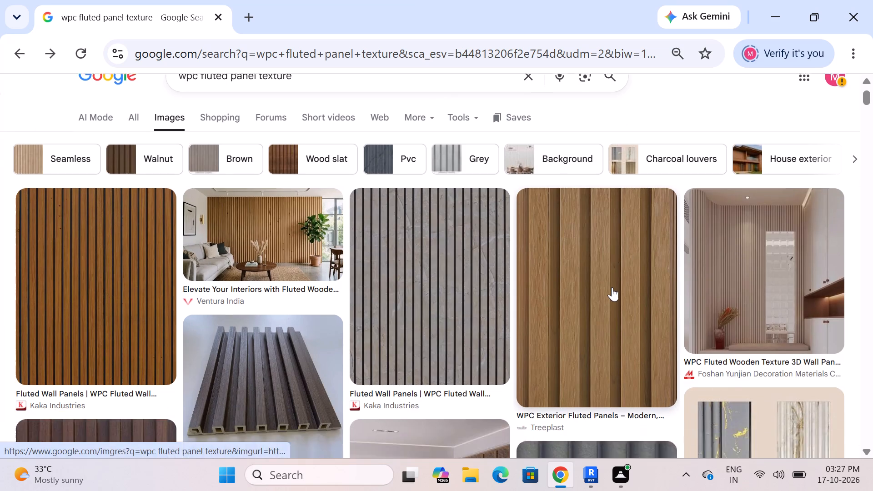
scroll(612, 287, "down", 10)
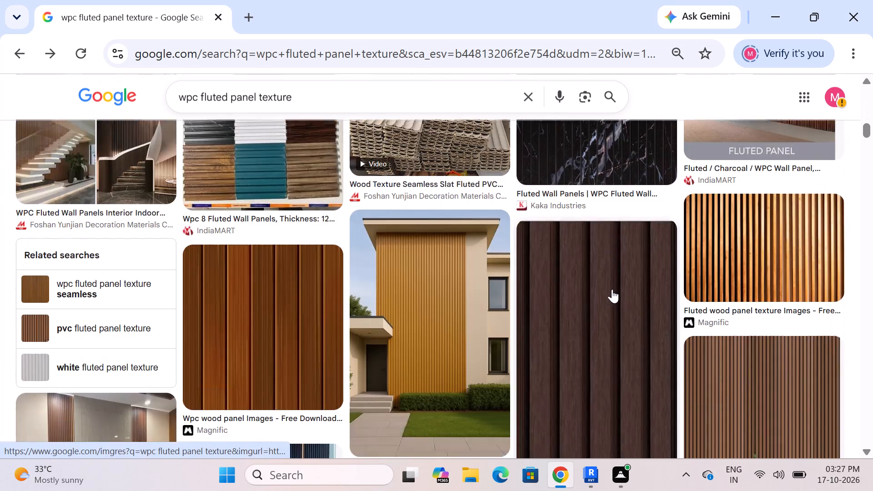
left_click(612, 290)
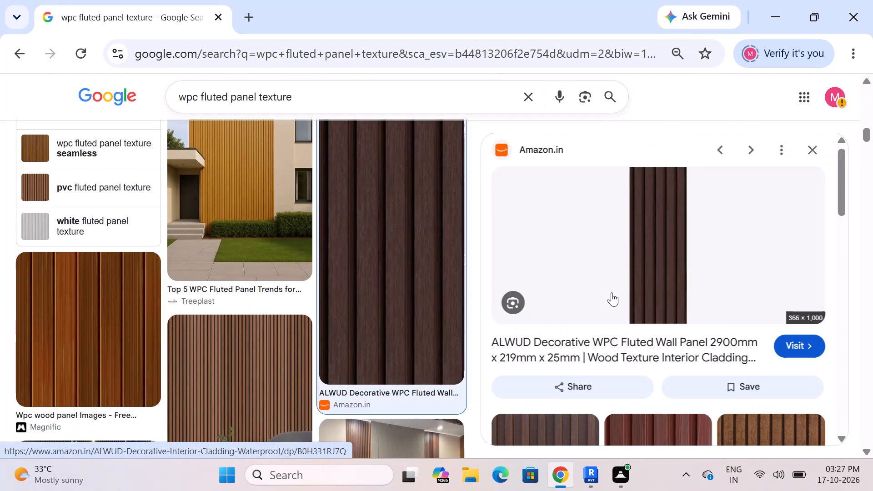
scroll(633, 281, "down", 5)
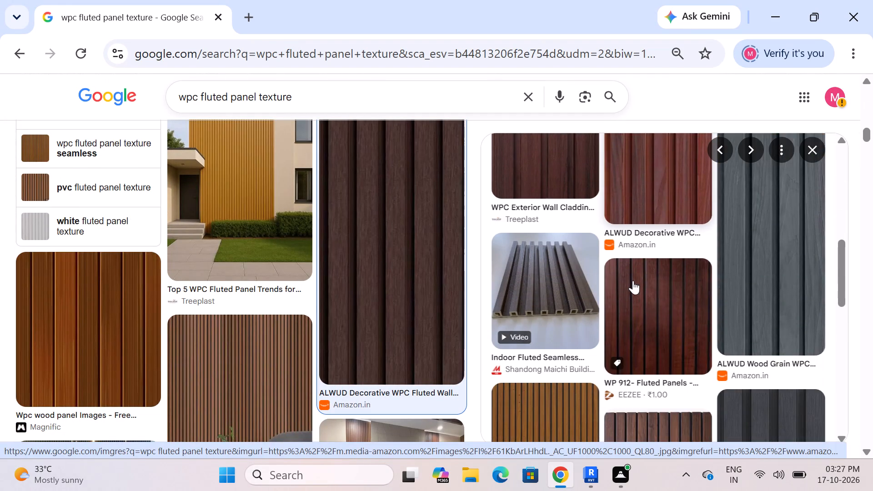
scroll(633, 281, "up", 2)
scroll(633, 281, "down", 5)
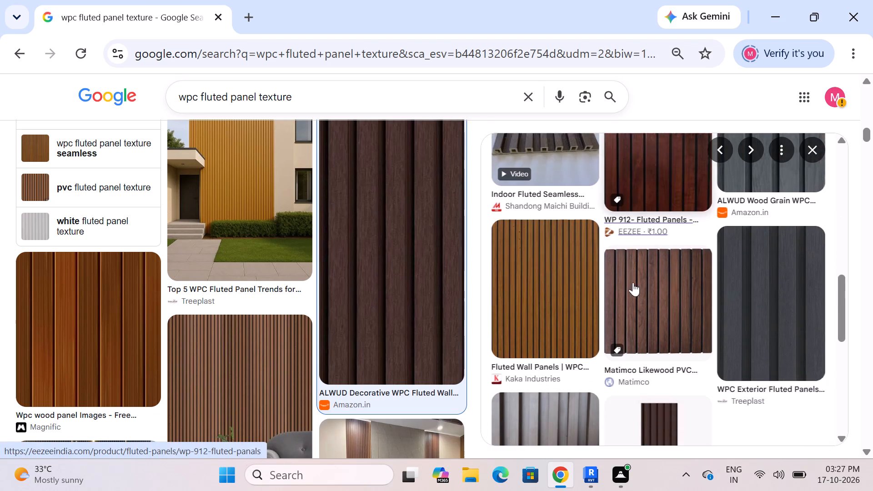
Save the Kaka Industries brown fluted wall panel image as "wpc panels" in the REVIT DOWNLOADS folder on drive C, and close its preview.
left_click(536, 231)
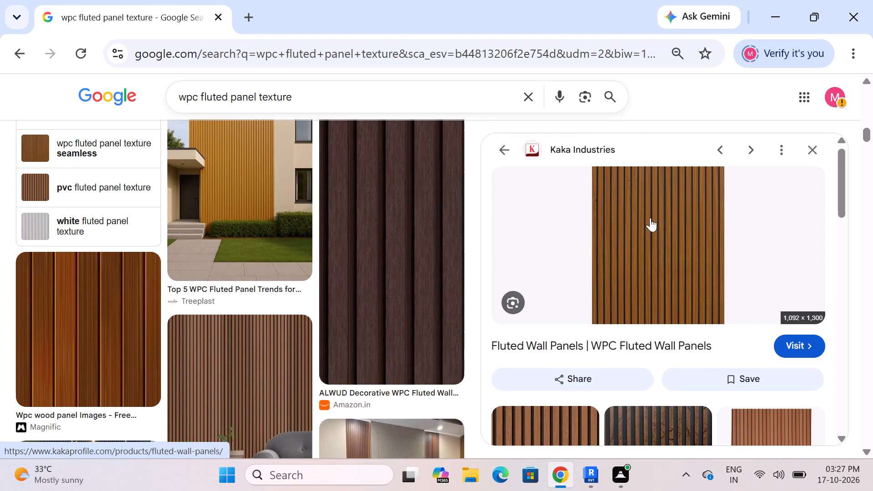
right_click(650, 218)
left_click(728, 323)
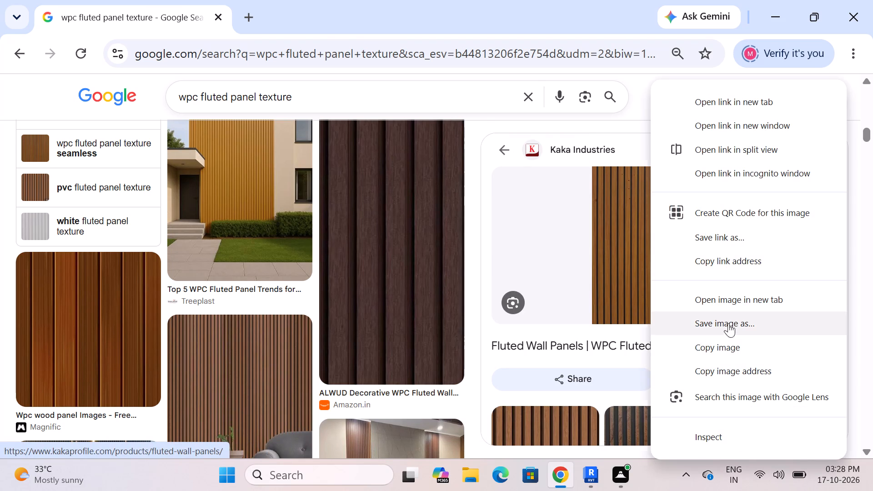
key("BackSpace")
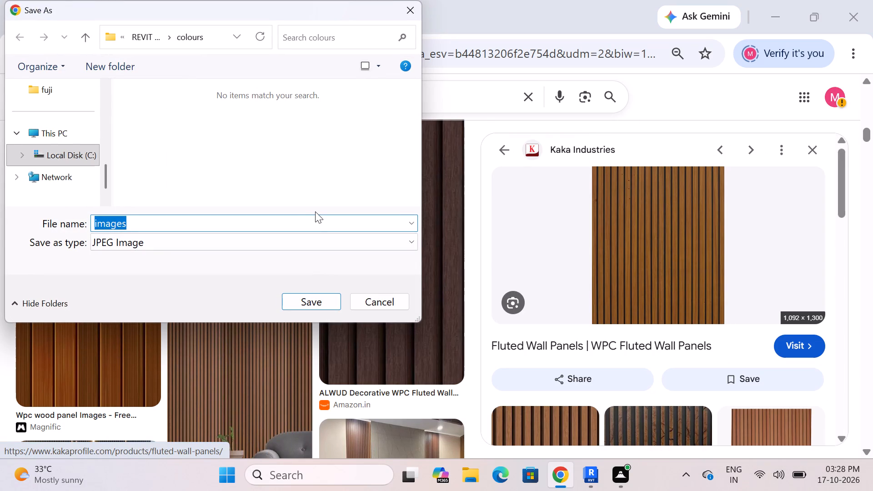
double_click(69, 152)
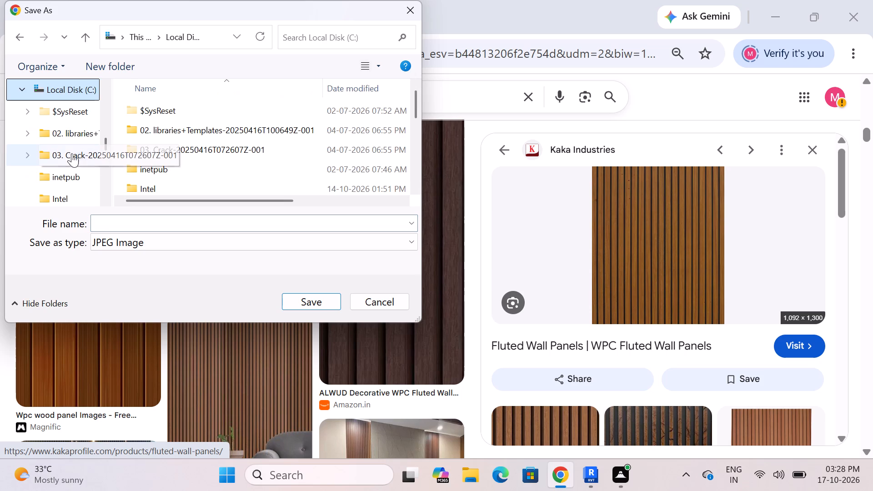
scroll(244, 157, "down", 7)
scroll(244, 160, "up", 1)
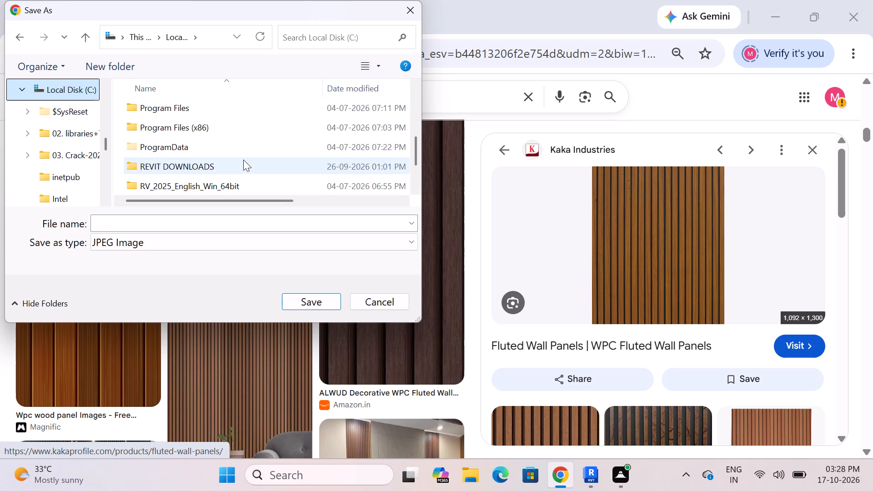
double_click(202, 163)
scroll(255, 170, "down", 7)
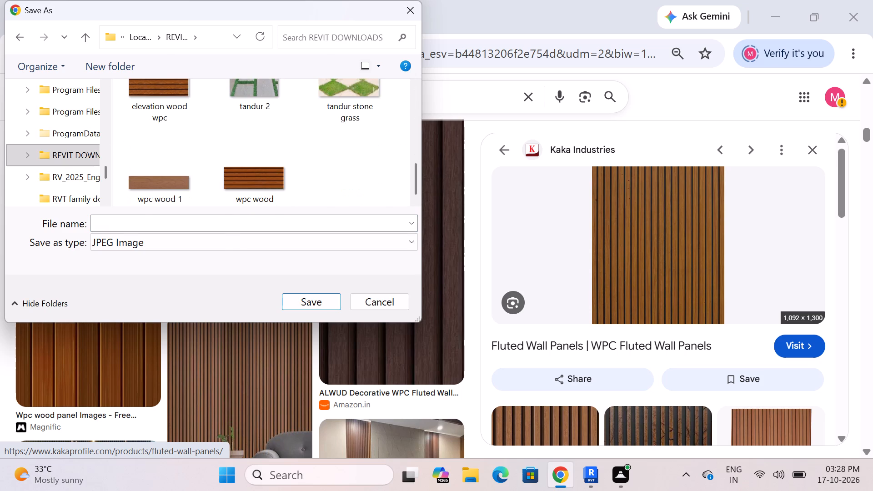
left_click(225, 227)
type("wp")
type("c")
key("space")
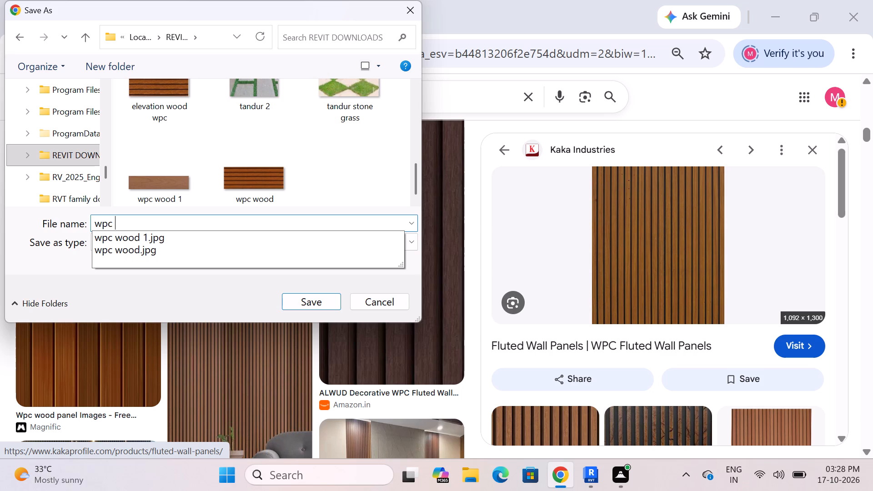
type("pan")
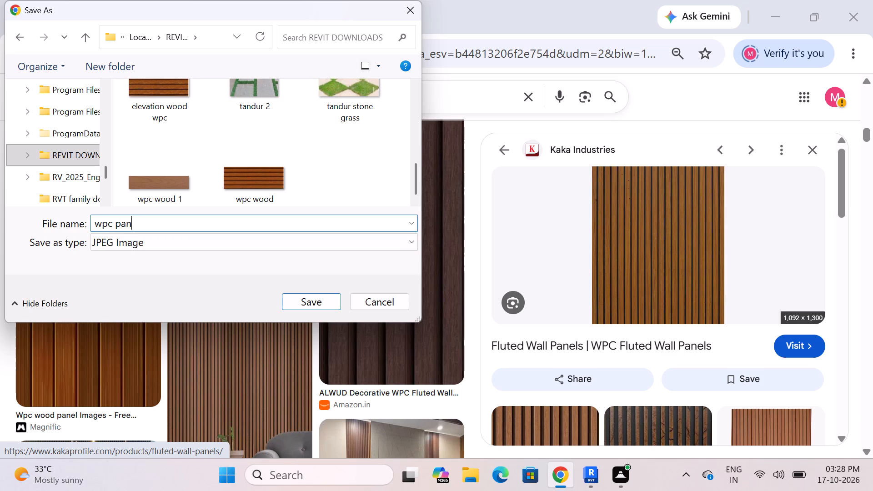
type("els")
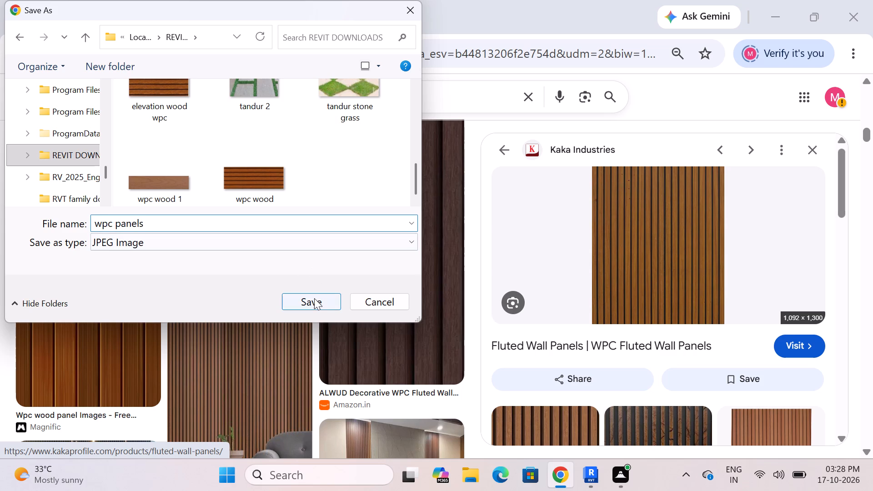
left_click(314, 298)
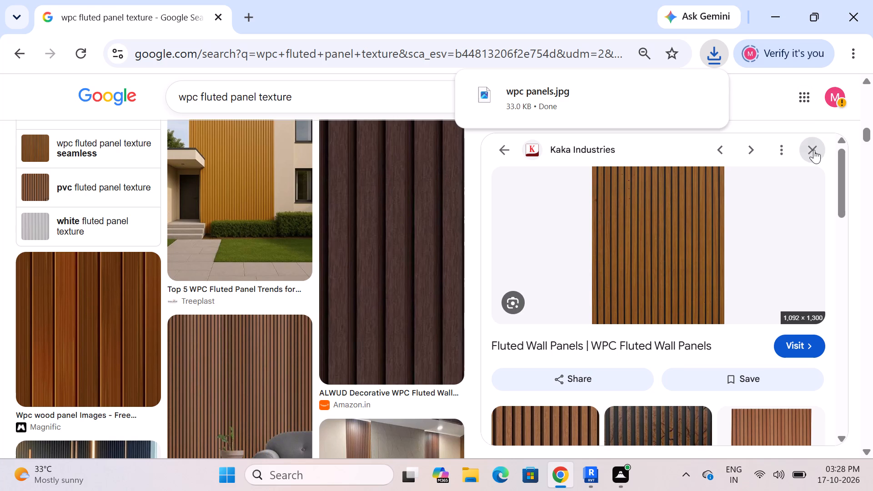
left_click(814, 150)
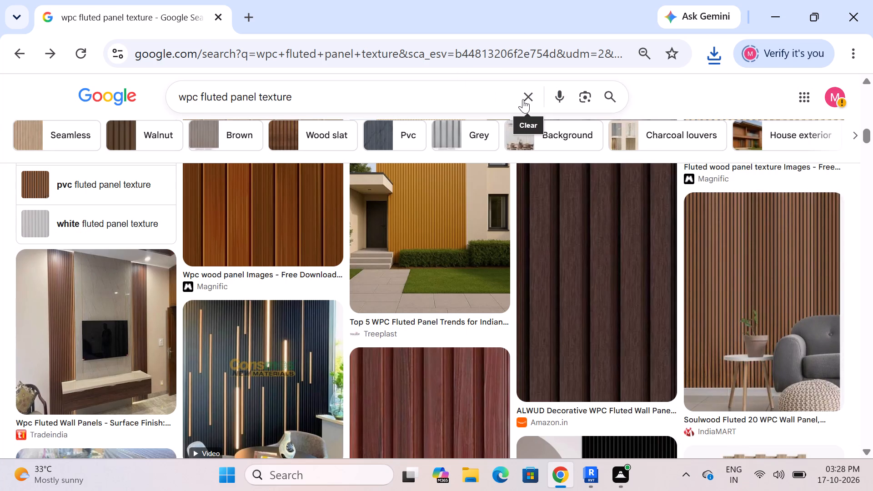
Replace the image search with "elevation brick tiles jpg".
left_click(523, 99)
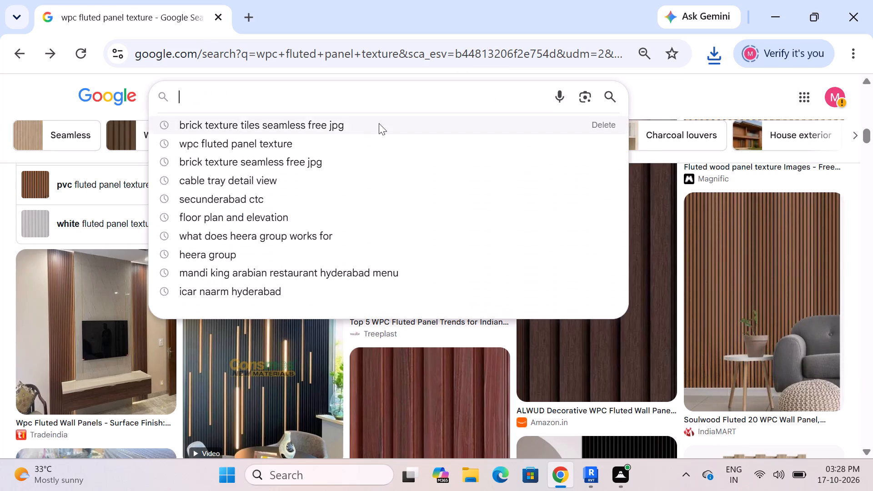
left_click(323, 123)
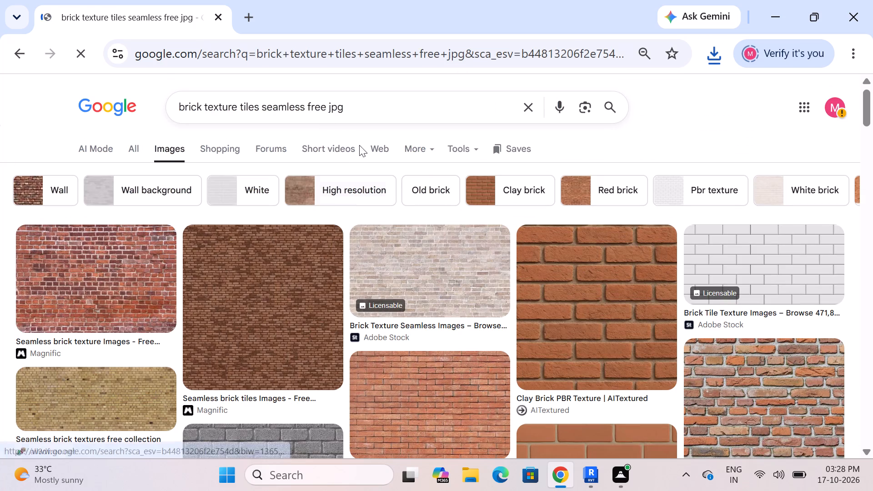
left_click(351, 110)
key("BackSpace")
key("BackSpace")
key("BackSpace")
key("BackSpace")
key("BackSpace")
key("BackSpace")
key("BackSpace")
key("BackSpace")
key("BackSpace")
key("BackSpace")
key("BackSpace")
key("BackSpace")
key("BackSpace")
key("BackSpace")
key("BackSpace")
key("BackSpace")
key("BackSpace")
key("BackSpace")
key("BackSpace")
key("BackSpace")
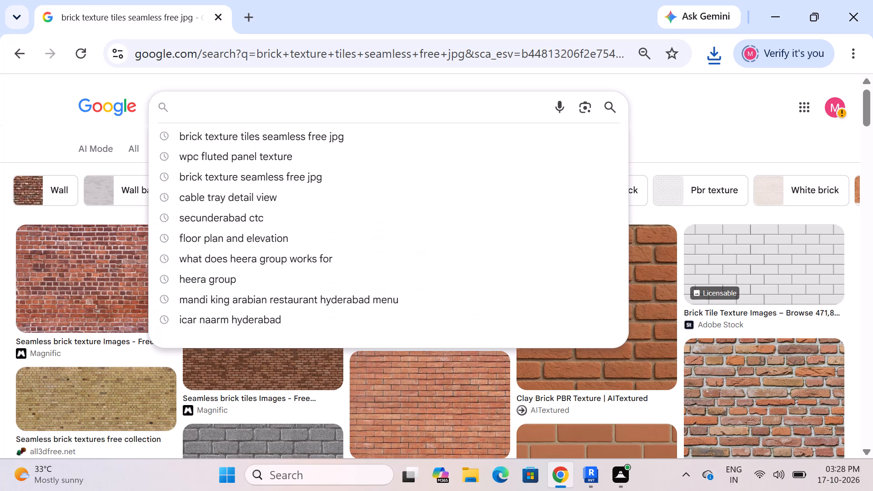
type("elevation brick t")
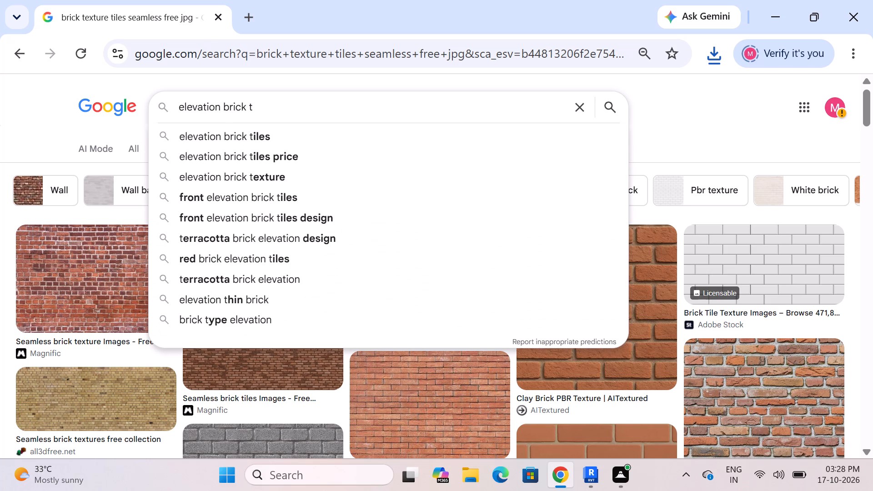
type("iles")
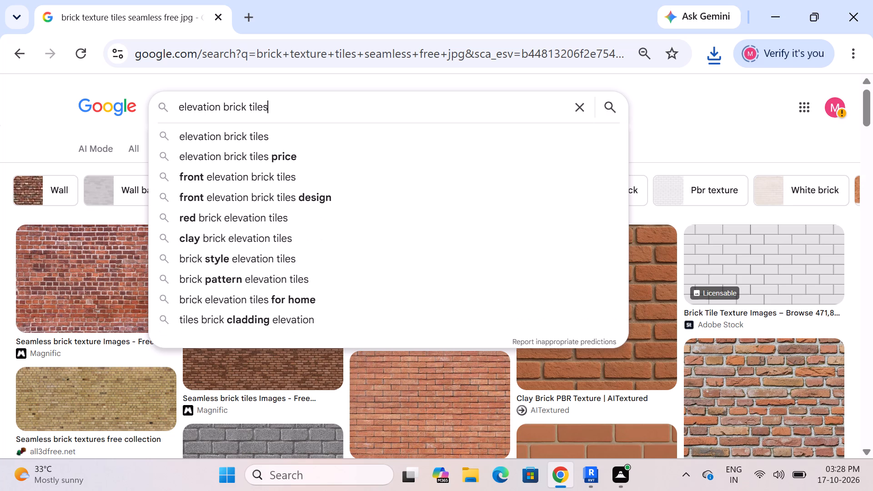
key("space")
type("jp")
key("g")
key("Return")
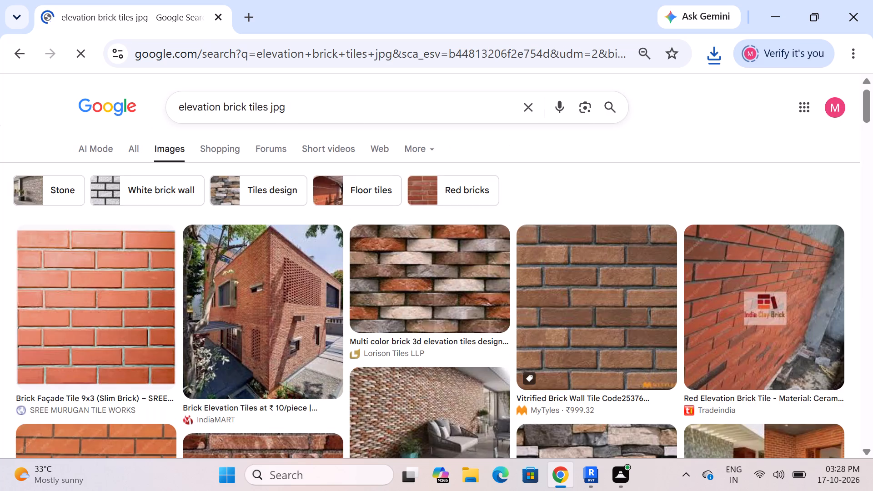
Look through the elevation brick tile results, preview the Lorison Tiles stone bricks image, and examine its related images.
scroll(378, 232, "down", 4)
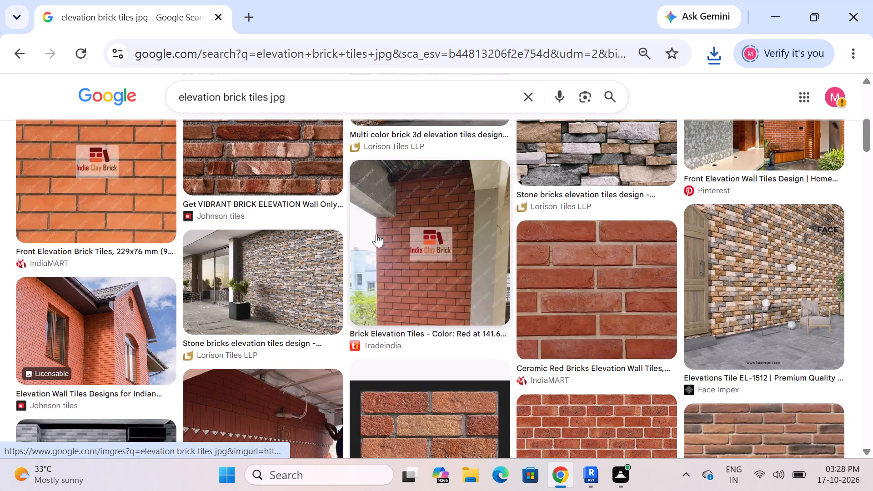
scroll(376, 234, "down", 2)
scroll(376, 236, "up", 3)
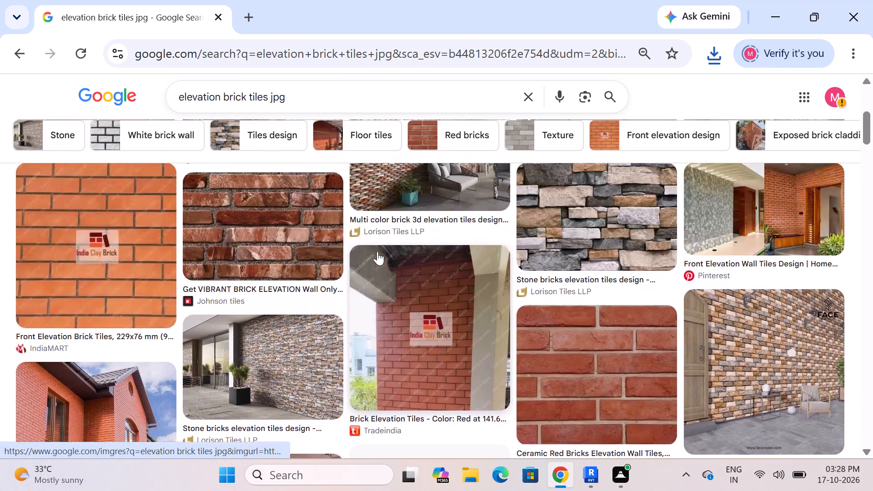
left_click(600, 222)
scroll(601, 234, "down", 3)
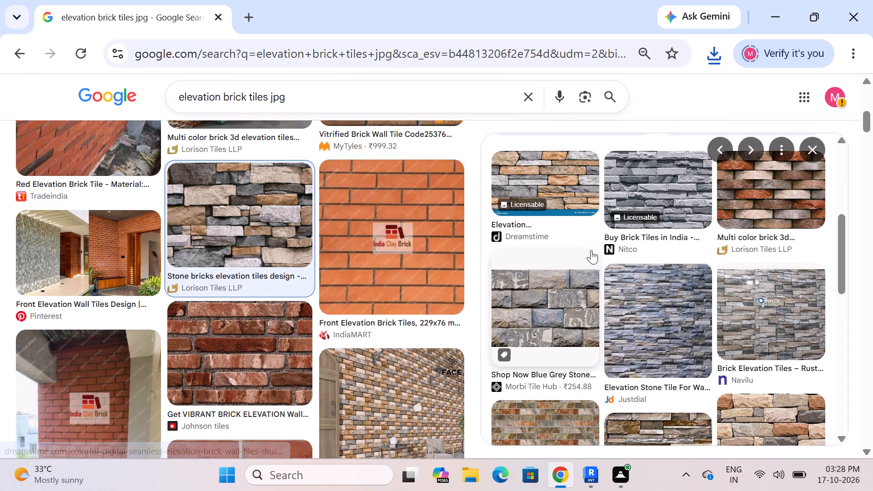
scroll(557, 314, "down", 2)
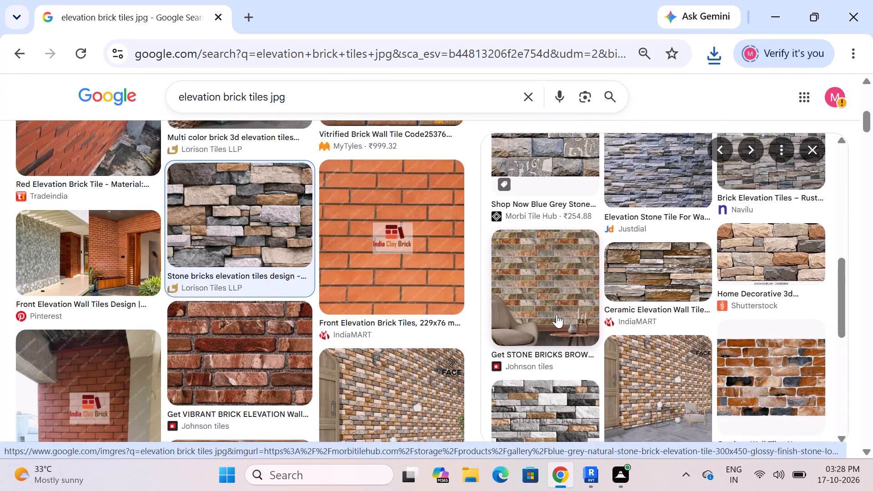
scroll(557, 314, "down", 2)
scroll(557, 314, "up", 2)
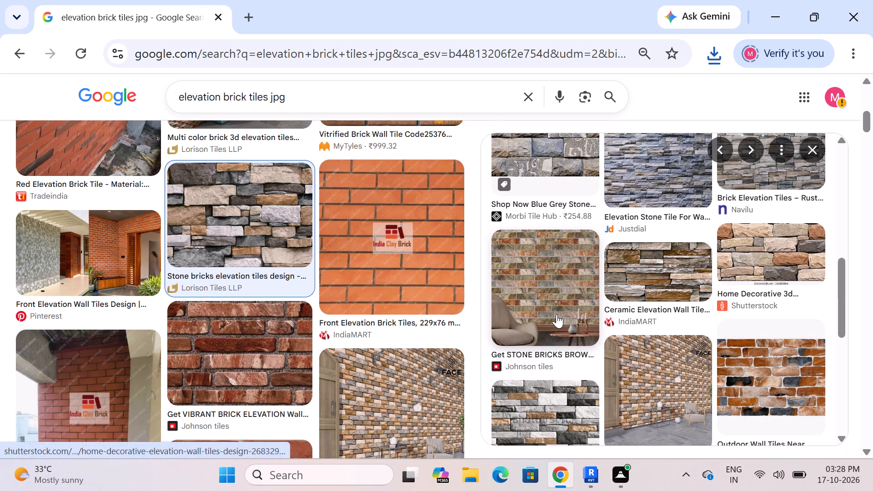
scroll(557, 314, "up", 1)
Preview the Justdial grey "Elevation Stone Tile For Wall" image from the related images and look through its similar tiles.
left_click(668, 249)
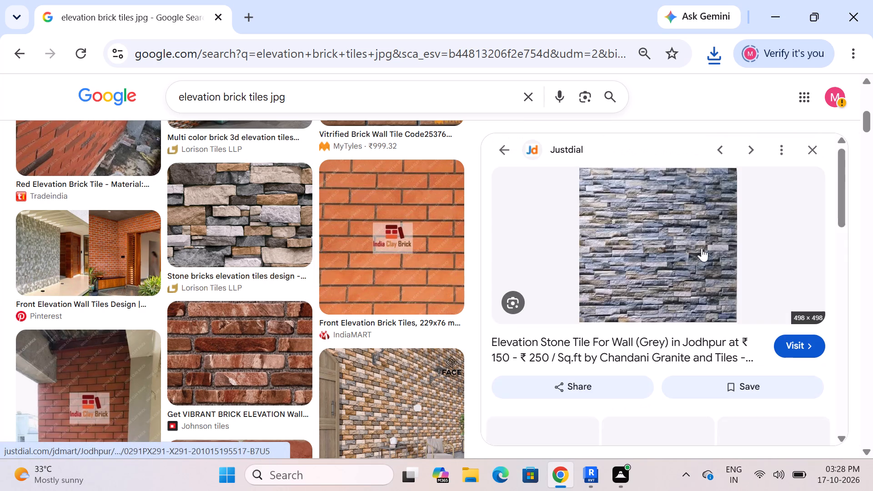
scroll(700, 242, "down", 4)
scroll(608, 294, "down", 1)
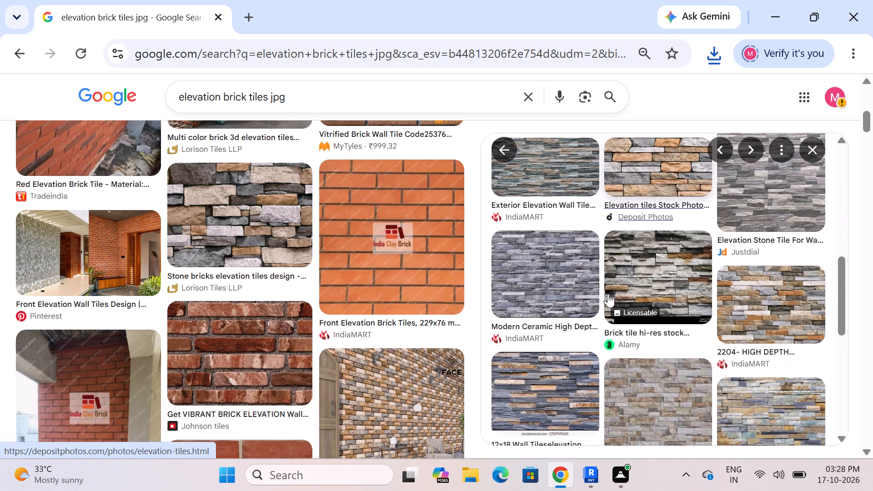
scroll(608, 294, "up", 1)
scroll(608, 294, "down", 4)
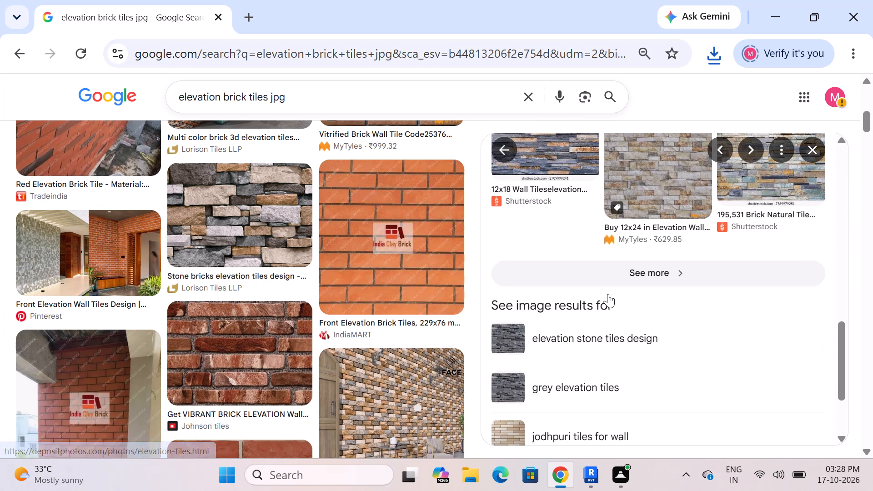
scroll(608, 294, "down", 2)
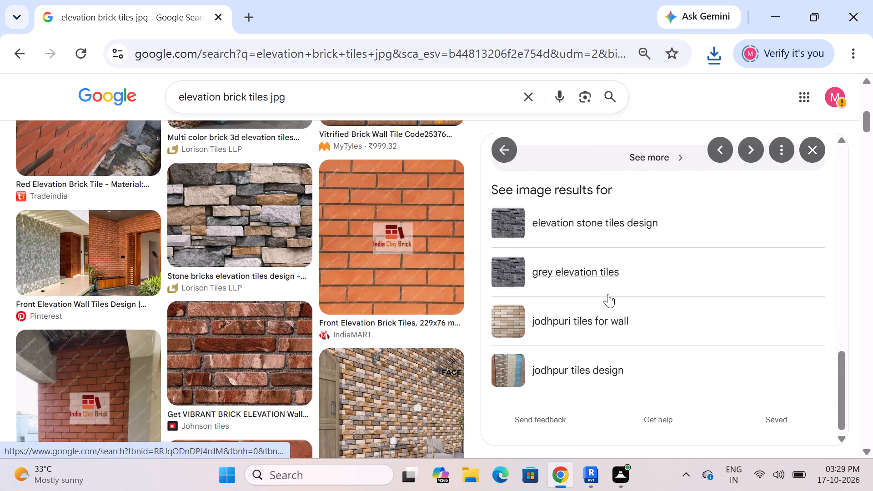
scroll(608, 294, "up", 7)
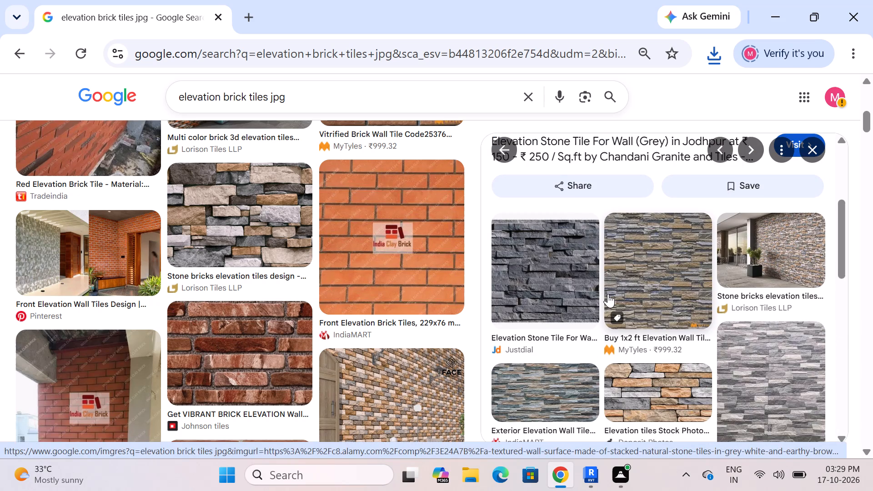
scroll(681, 297, "down", 1)
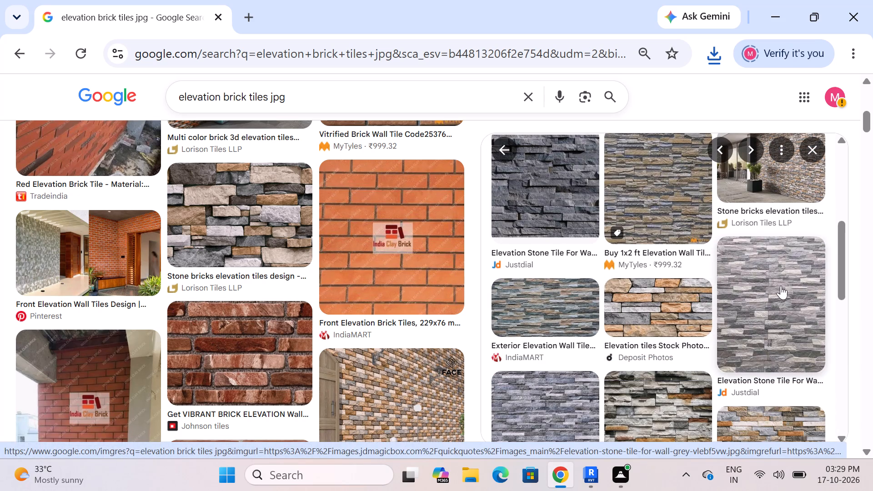
Preview the lighter grey Justdial elevation stone tile among the related images, compare its similar tiles, and close the preview.
left_click(781, 286)
scroll(643, 263, "down", 6)
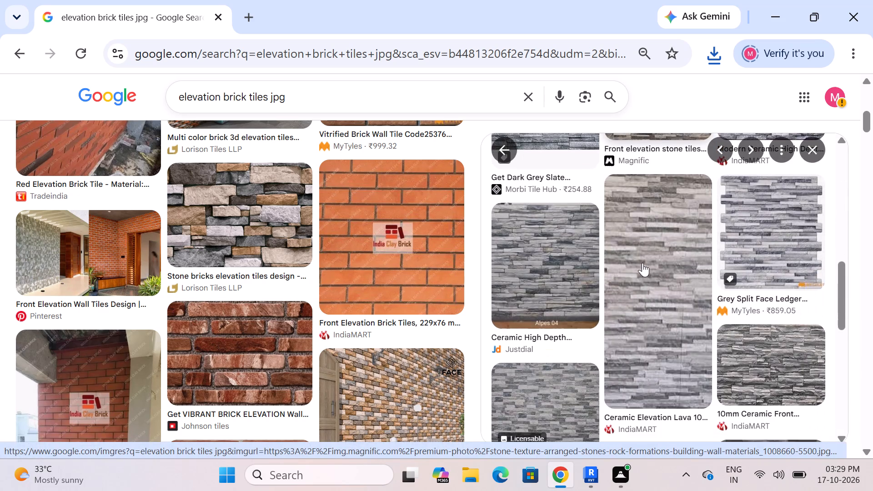
scroll(642, 263, "down", 1)
scroll(642, 263, "up", 2)
scroll(644, 265, "down", 2)
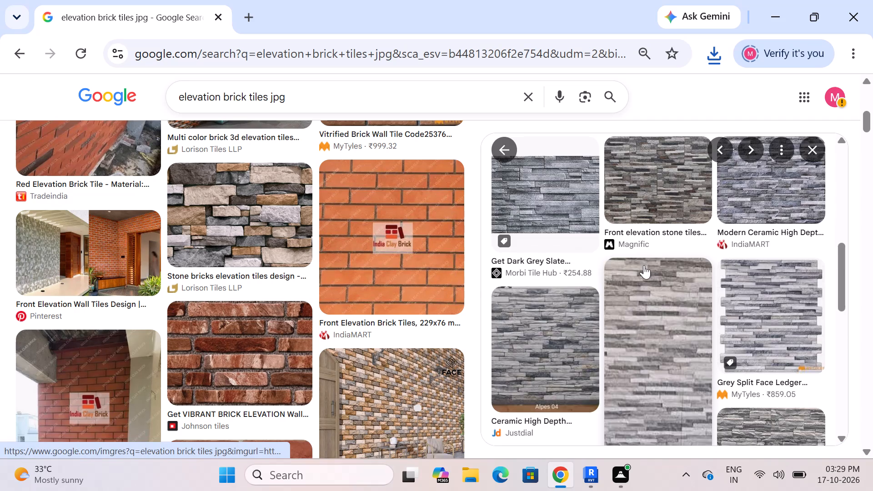
scroll(644, 265, "down", 2)
scroll(644, 265, "up", 1)
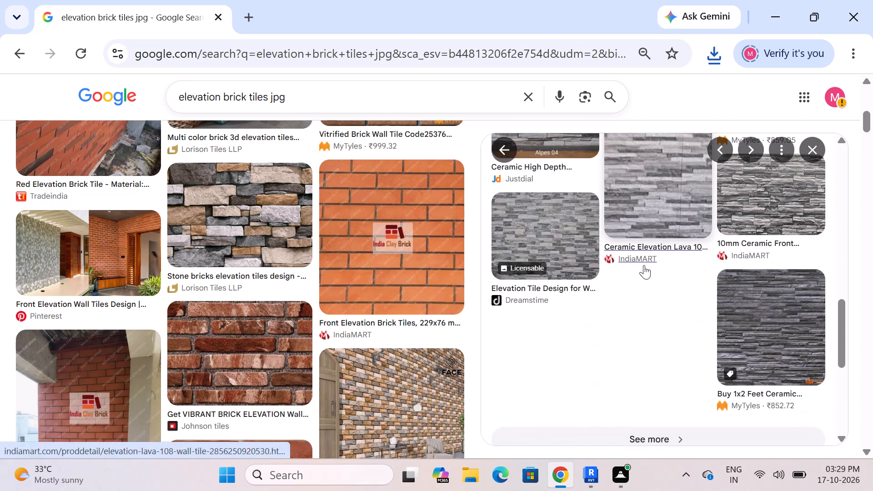
scroll(644, 265, "up", 1)
left_click(812, 152)
Narrow the elevation brick tile image results to the "Tiles design" suggestion and look through them for a suitable texture.
scroll(486, 266, "down", 5)
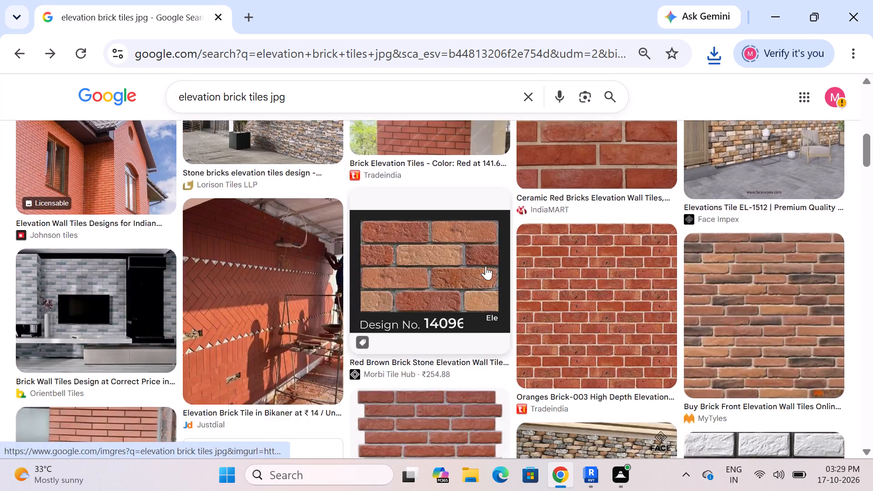
scroll(486, 266, "down", 3)
scroll(464, 306, "up", 19)
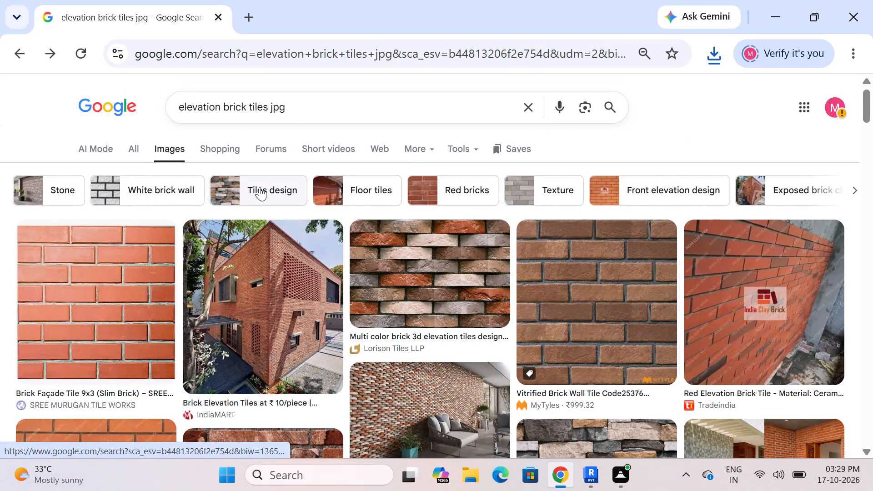
left_click(262, 188)
scroll(440, 269, "down", 20)
scroll(442, 274, "down", 5)
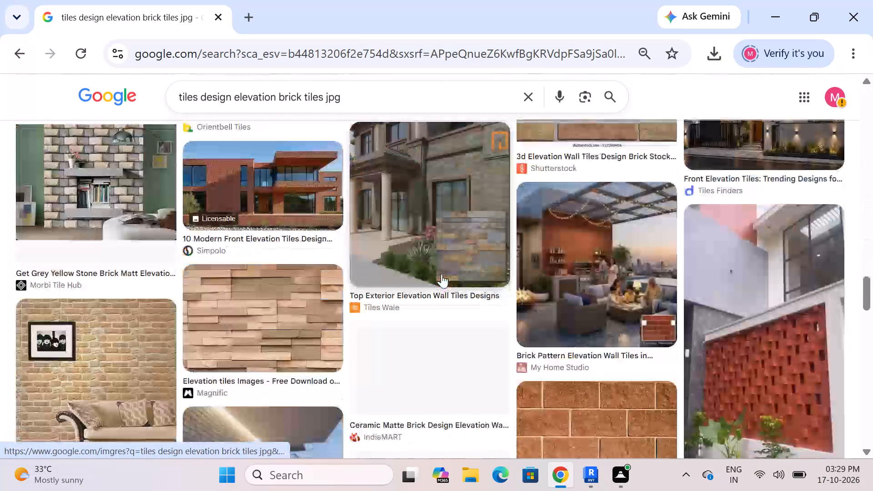
scroll(442, 274, "down", 5)
scroll(442, 274, "up", 3)
scroll(358, 261, "up", 1)
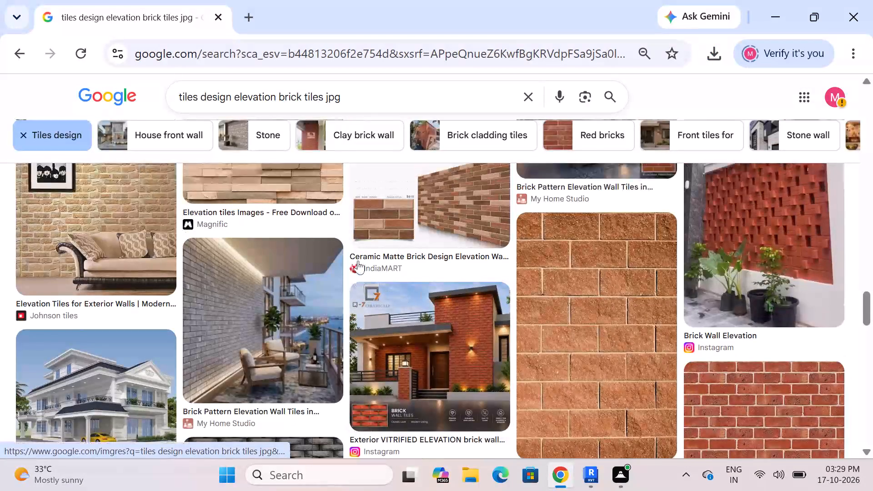
Preview the Magnific "Elevation tiles Images" beige stone result and look through its related images.
left_click(283, 238)
scroll(657, 278, "down", 3)
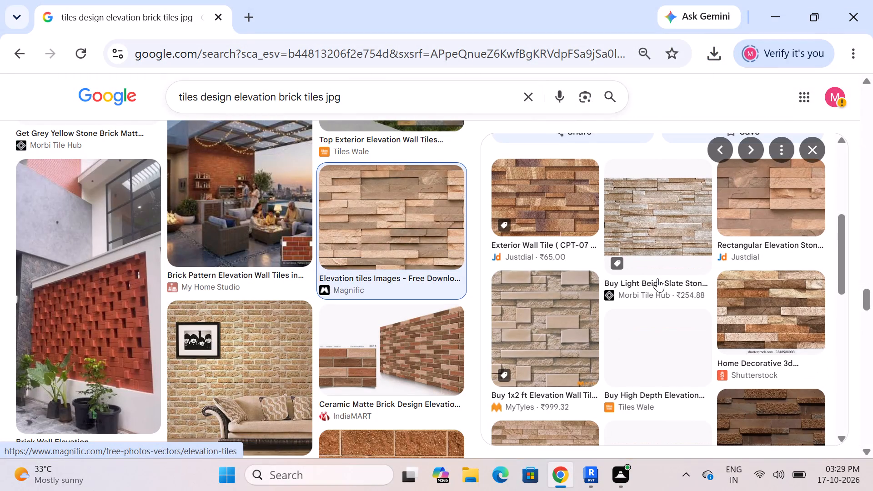
scroll(622, 306, "down", 2)
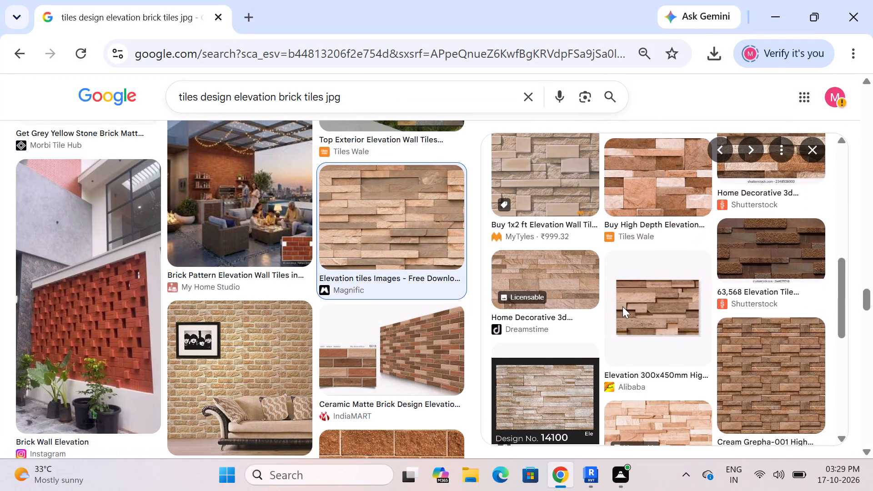
scroll(622, 306, "down", 1)
scroll(622, 306, "up", 5)
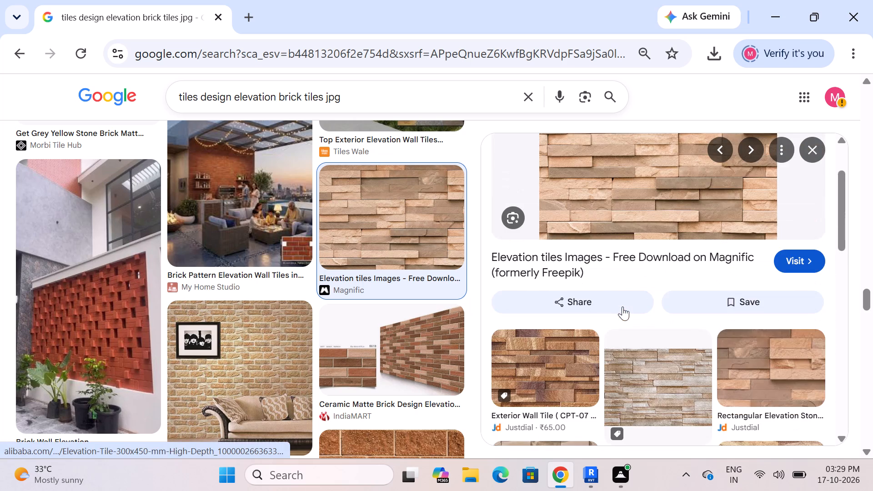
Preview the Justdial "Exterior Wall Tile (CPT-07" image from the related images and look through its similar tiles.
left_click(567, 362)
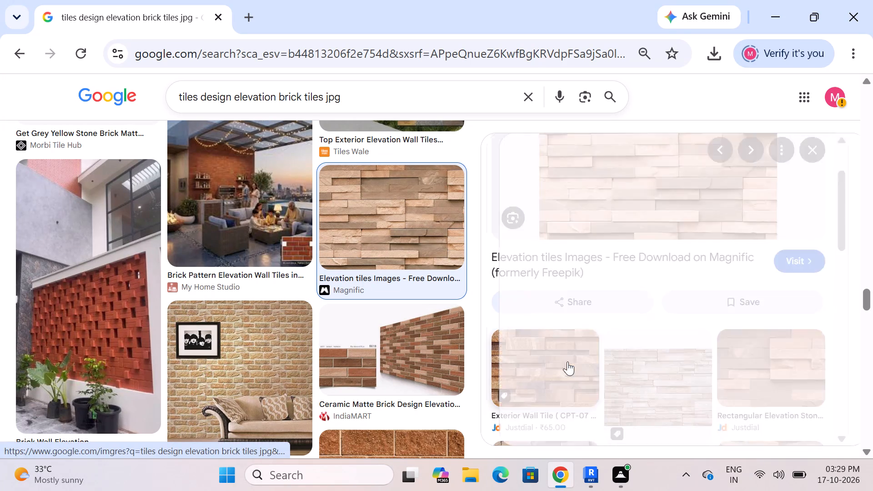
scroll(695, 274, "down", 5)
scroll(692, 279, "up", 2)
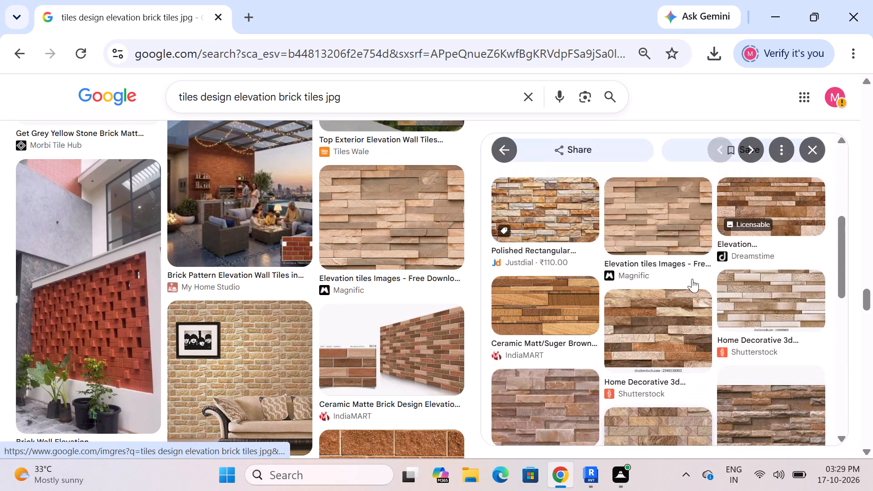
scroll(692, 279, "down", 2)
Preview the multicoloured "3d Elevation Stone Wall Tile" image among the similar tiles and look through its related images.
left_click(789, 372)
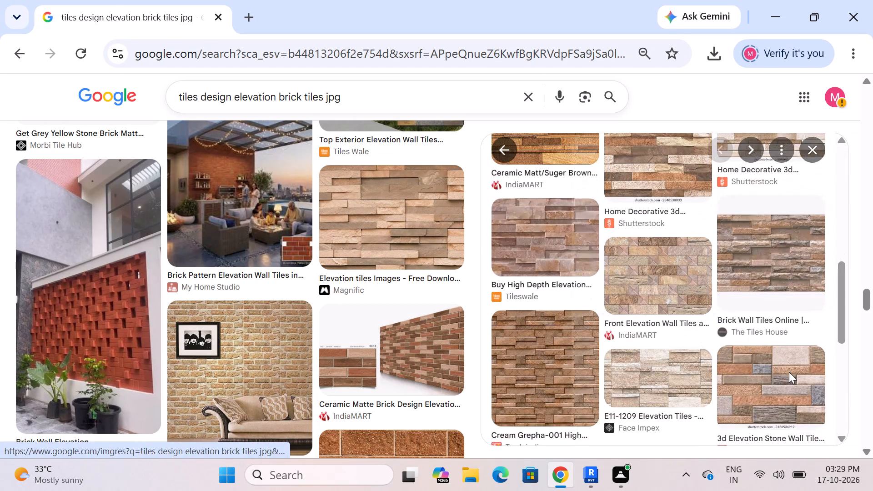
scroll(670, 268, "down", 3)
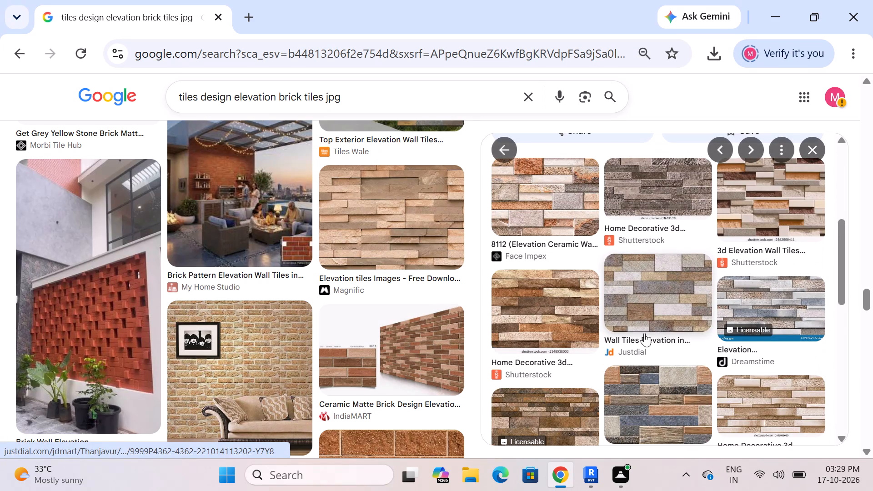
scroll(644, 333, "down", 3)
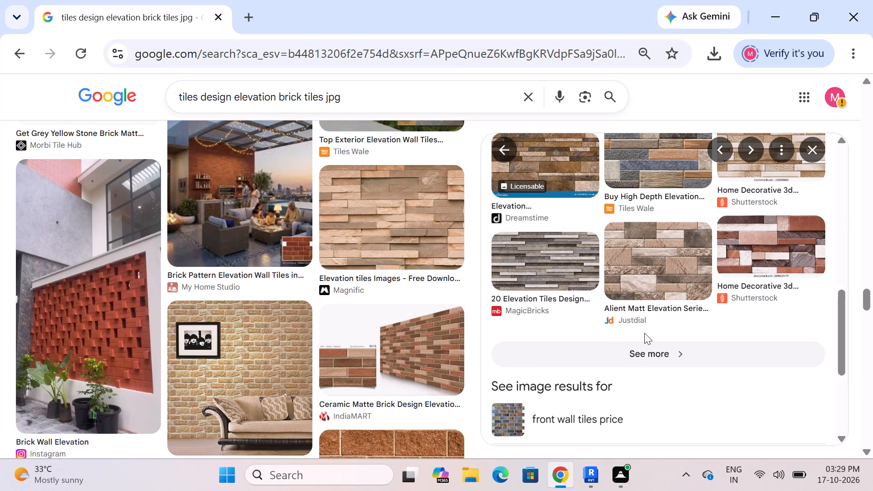
Preview the MagicBricks elevation tile image and the related Justdial "Elevation Wall Tile in Dewas", examining their similar tiles.
left_click(567, 267)
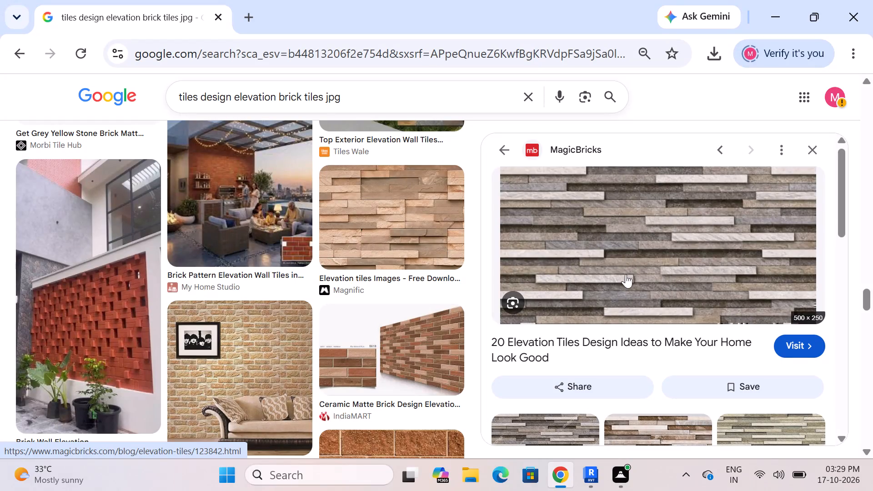
scroll(631, 255, "down", 3)
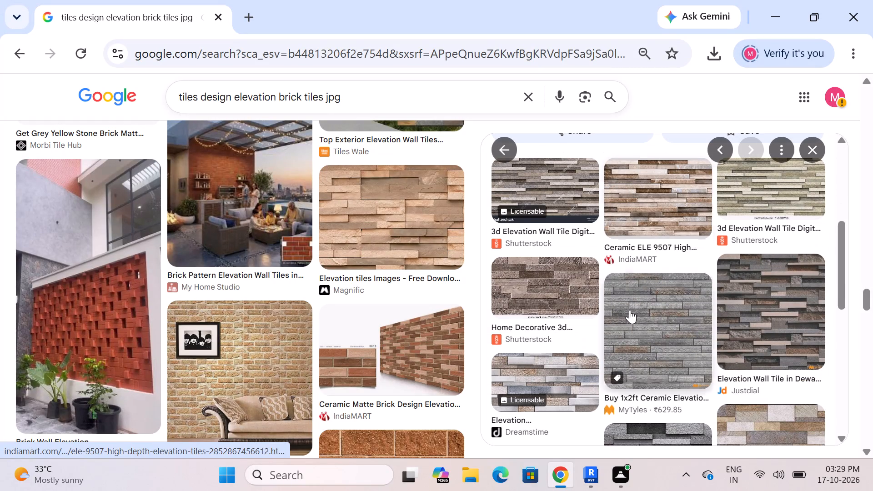
left_click(779, 315)
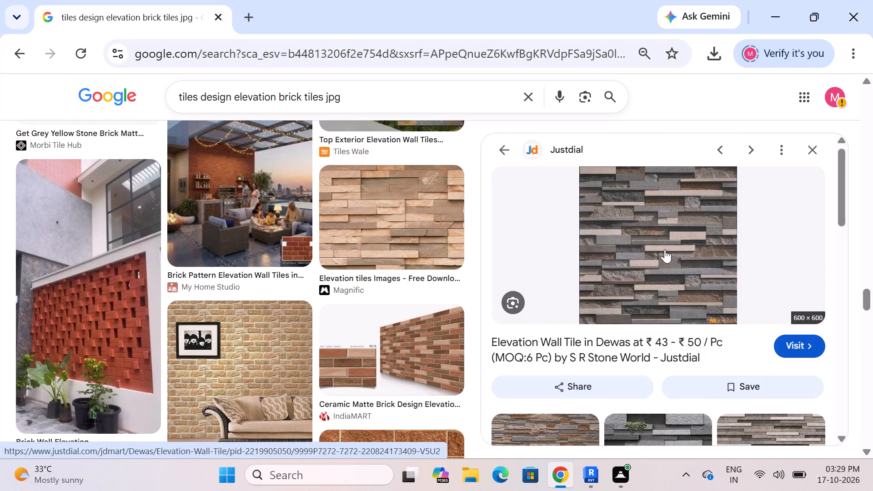
scroll(665, 249, "down", 5)
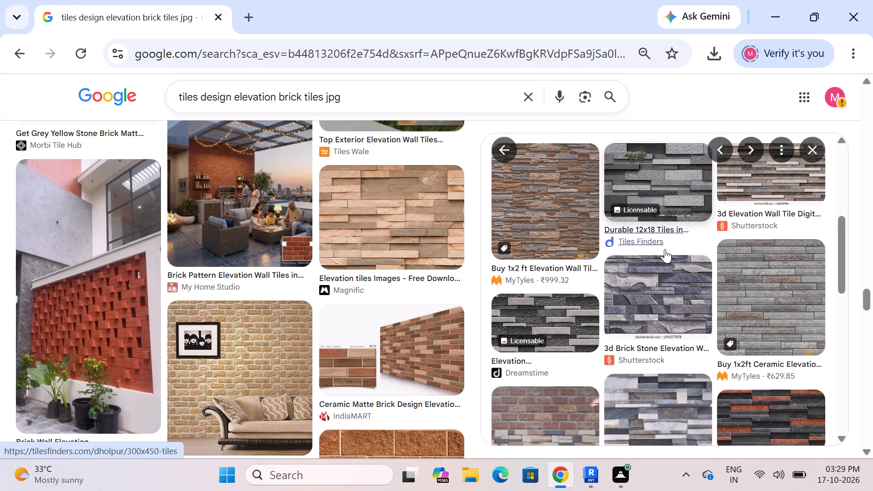
scroll(665, 249, "down", 2)
scroll(665, 249, "up", 10)
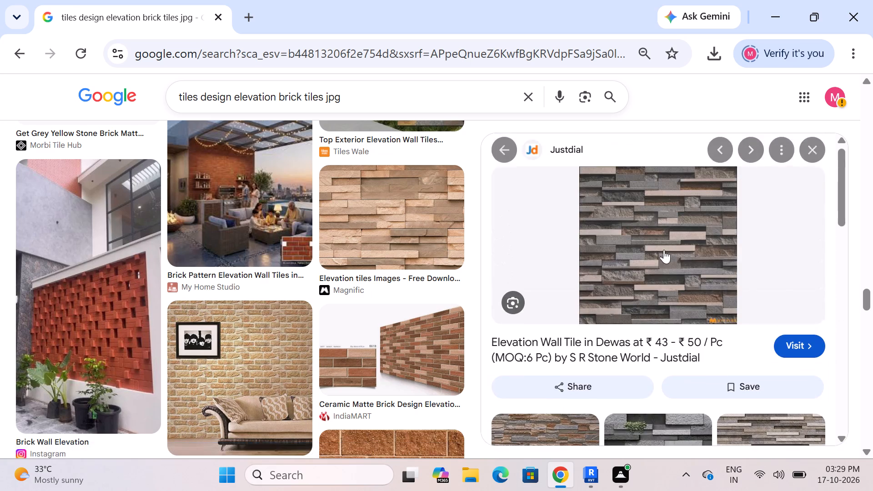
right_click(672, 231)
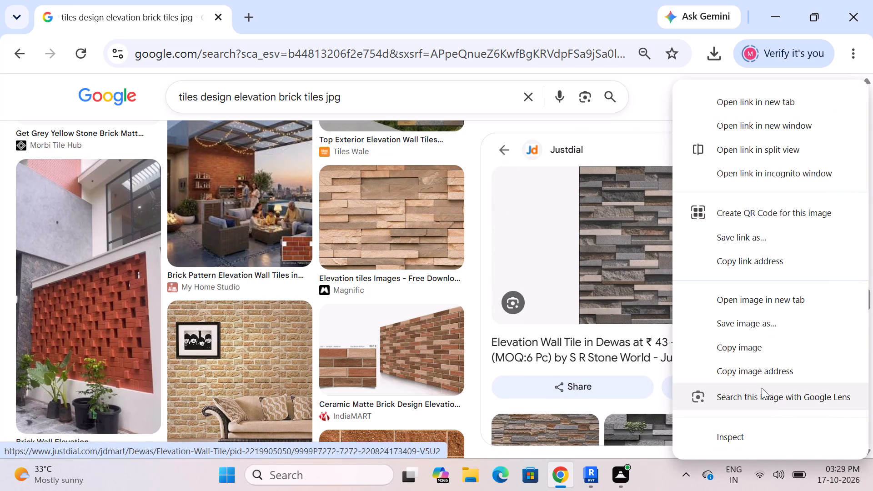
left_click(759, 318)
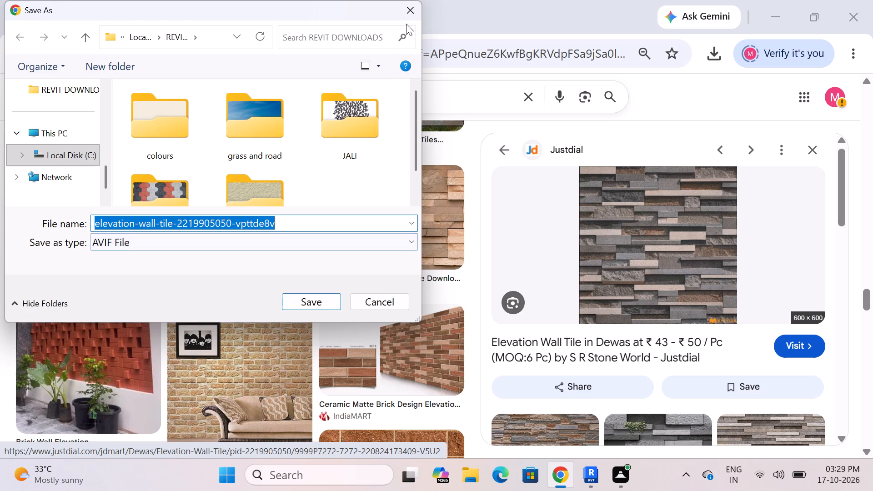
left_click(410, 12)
Look further through the Dewas wall tile's similar images, return to the MagicBricks preview, and examine its related images.
scroll(648, 294, "down", 4)
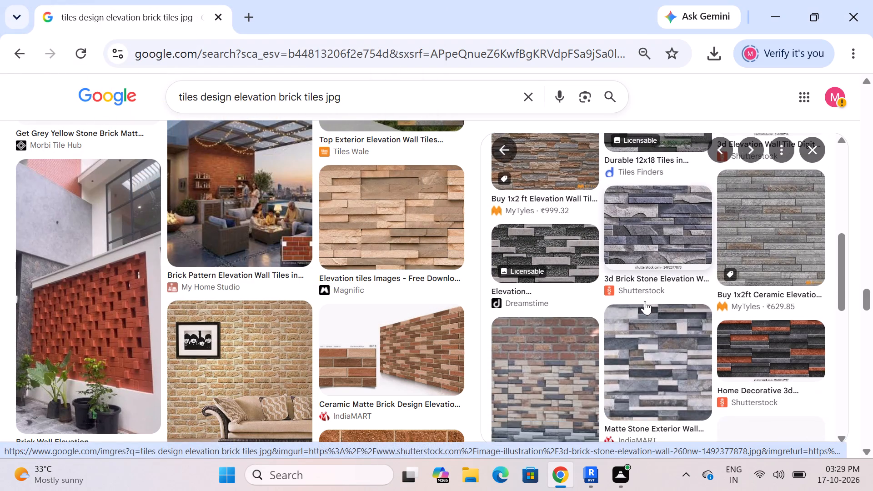
scroll(643, 301, "down", 3)
scroll(623, 301, "up", 2)
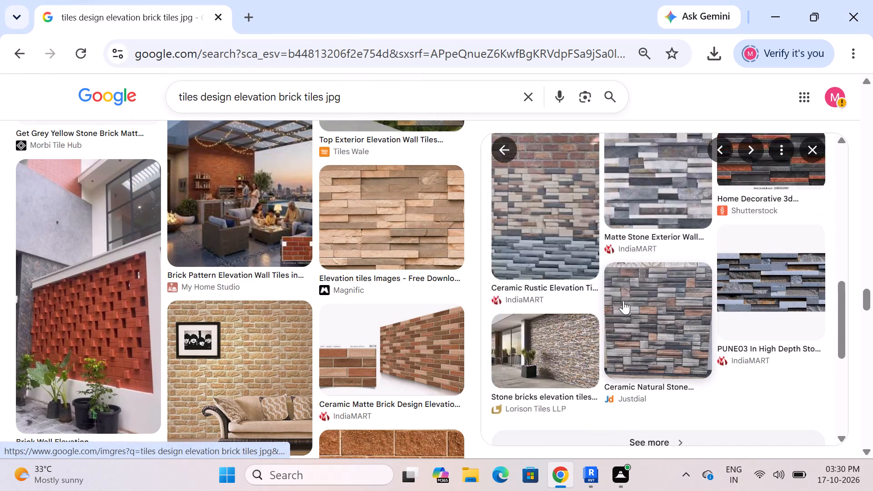
scroll(623, 301, "up", 4)
left_click(499, 143)
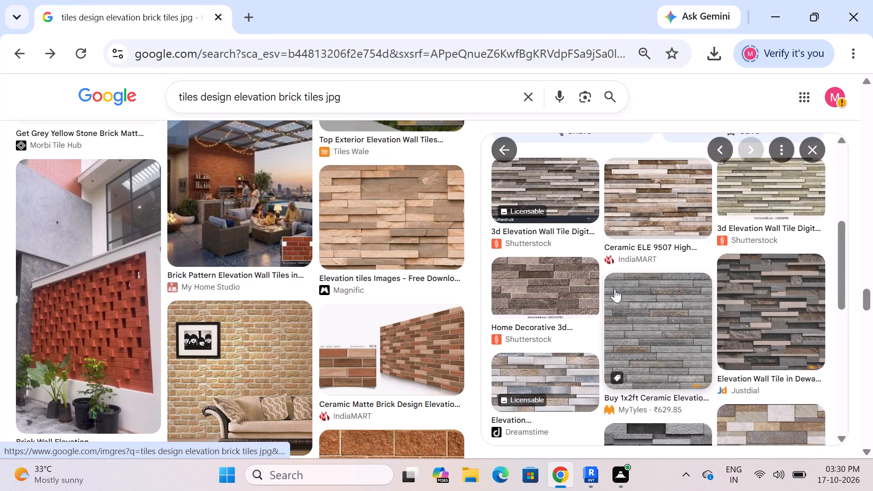
scroll(616, 296, "up", 4)
scroll(616, 297, "down", 9)
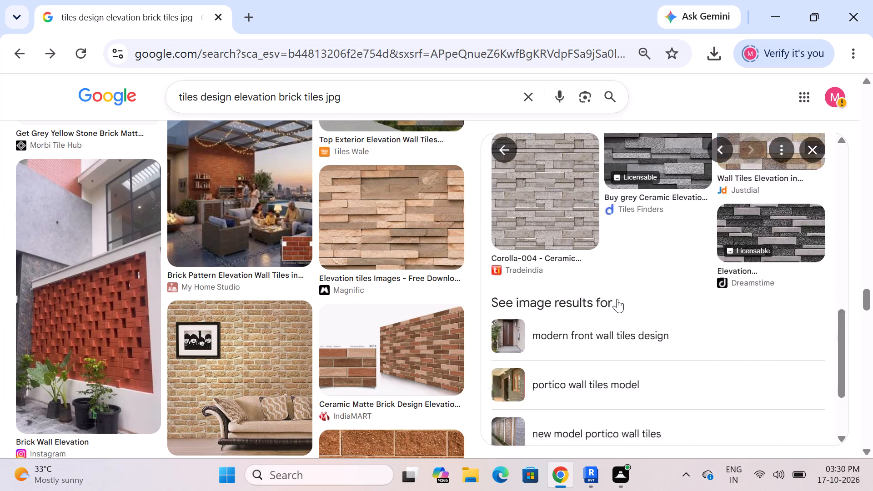
Extend the image search to "tiles design elevation brick tiles jpg seeamless".
left_click(420, 97)
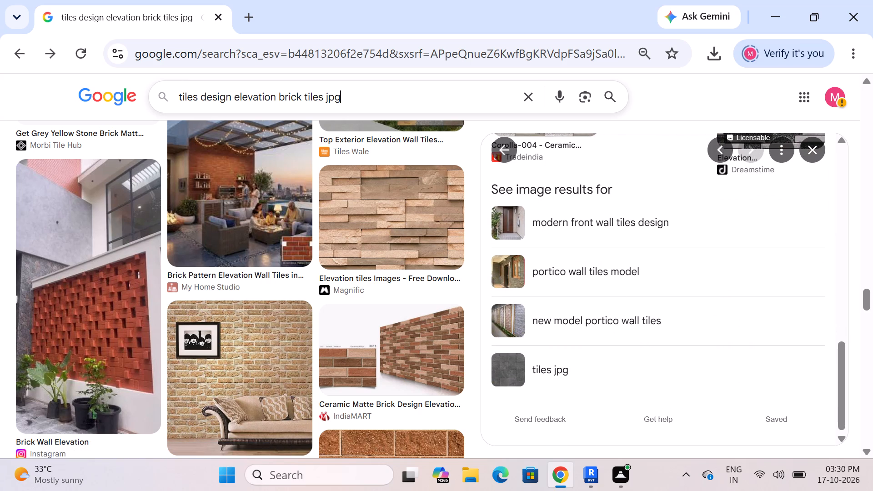
key("space")
type("e")
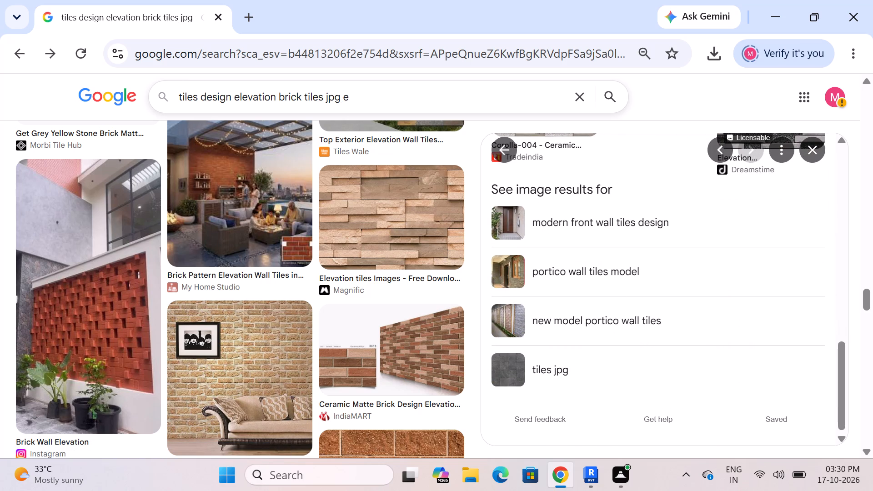
key("BackSpace")
type("seeamless")
key("Return")
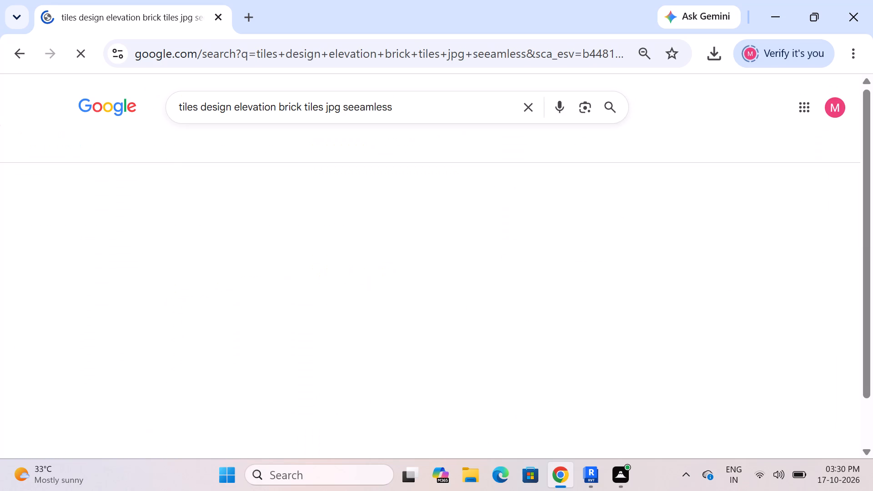
Look over the seamless tile images, switch to all web results, and examine the listed texture and stock photo sites.
scroll(397, 286, "down", 3)
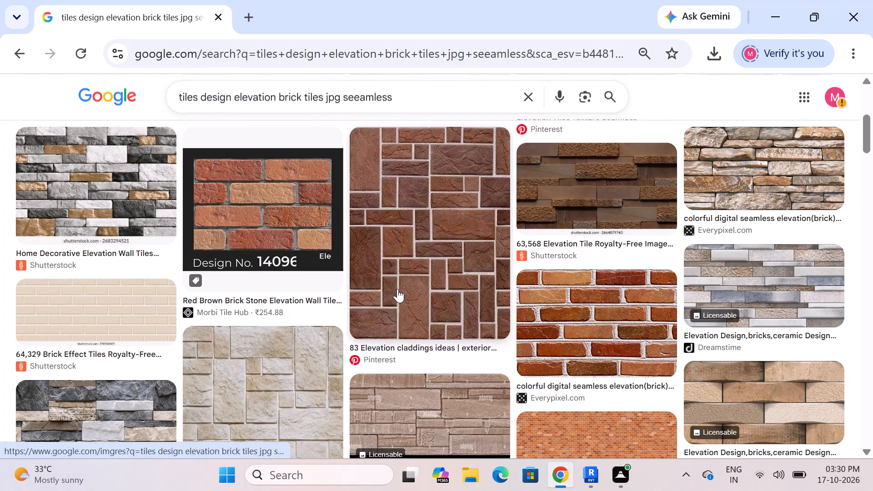
scroll(280, 223, "up", 6)
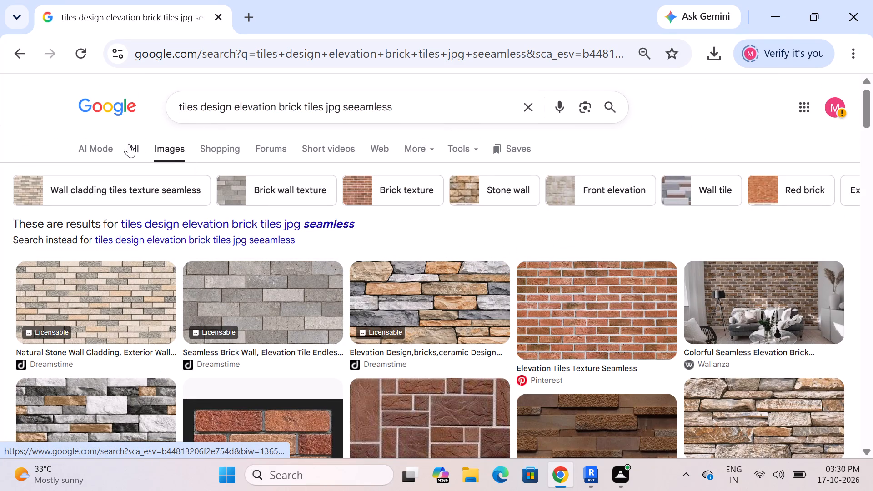
left_click(129, 144)
scroll(524, 257, "down", 13)
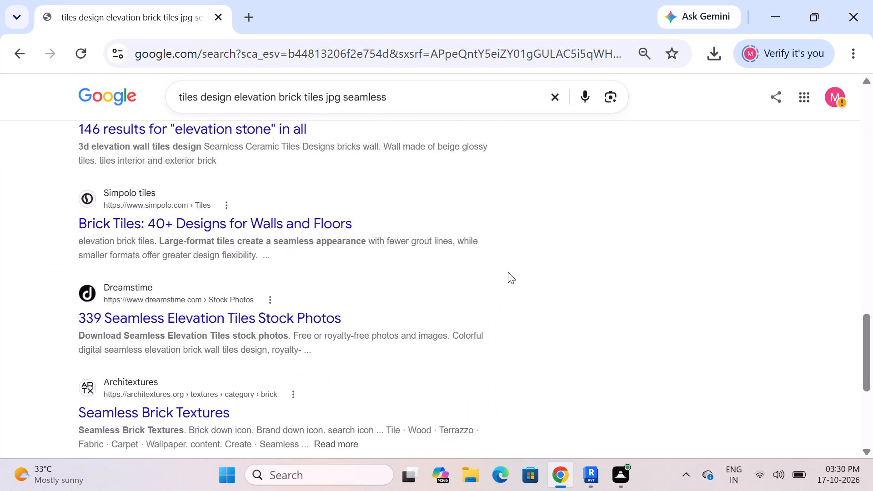
scroll(508, 272, "up", 9)
scroll(508, 273, "down", 5)
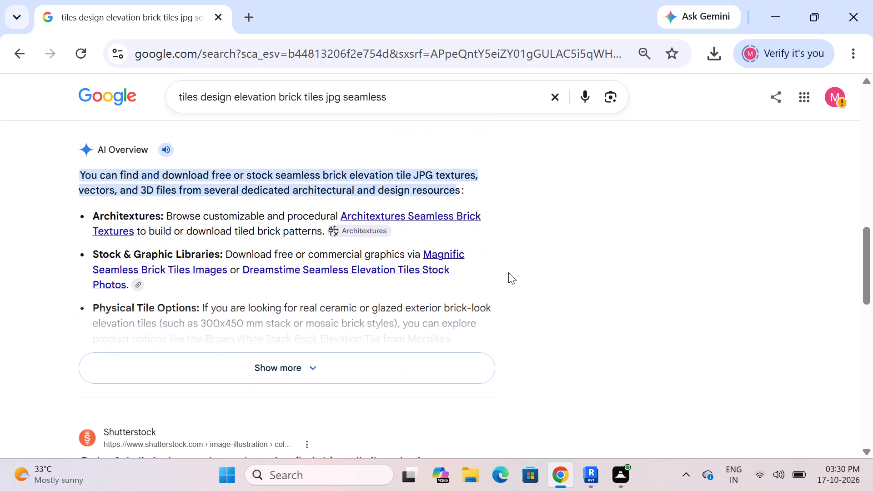
scroll(508, 272, "down", 8)
scroll(508, 272, "up", 3)
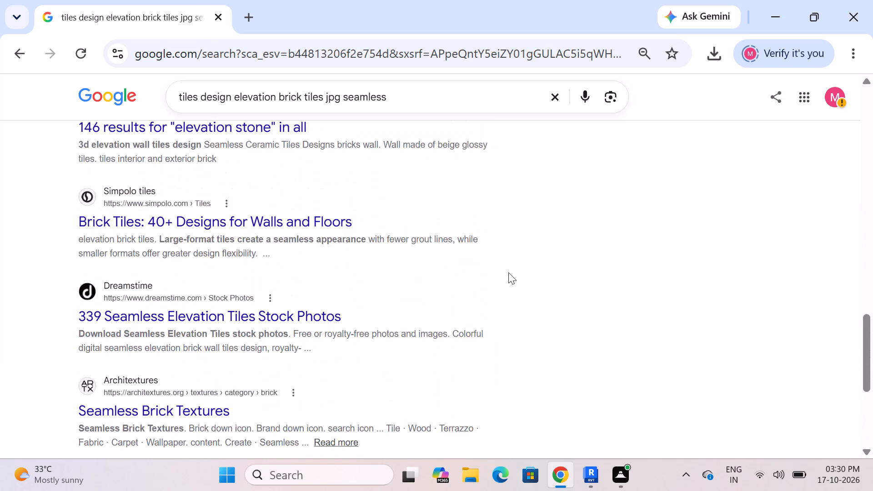
Visit Dreamstime's "339 Seamless Elevation Tiles Stock Photos" page, dismiss the sign-up form, and look through its tile images.
left_click(263, 316)
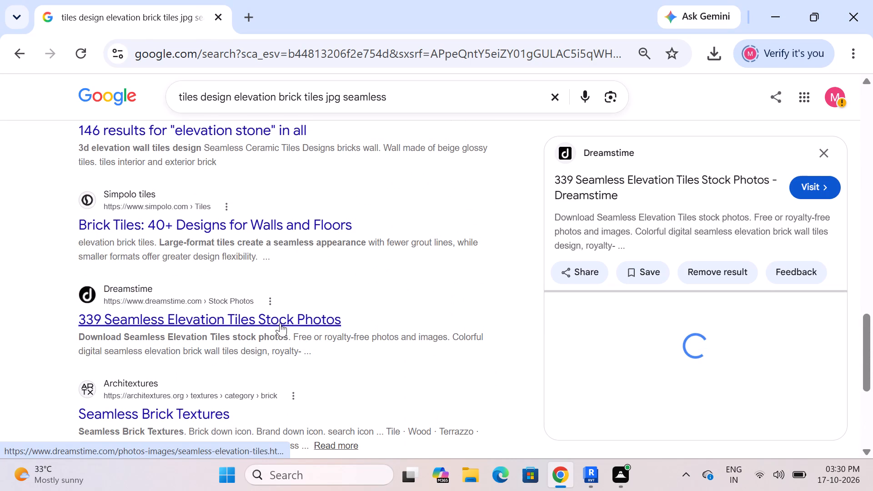
left_click(796, 185)
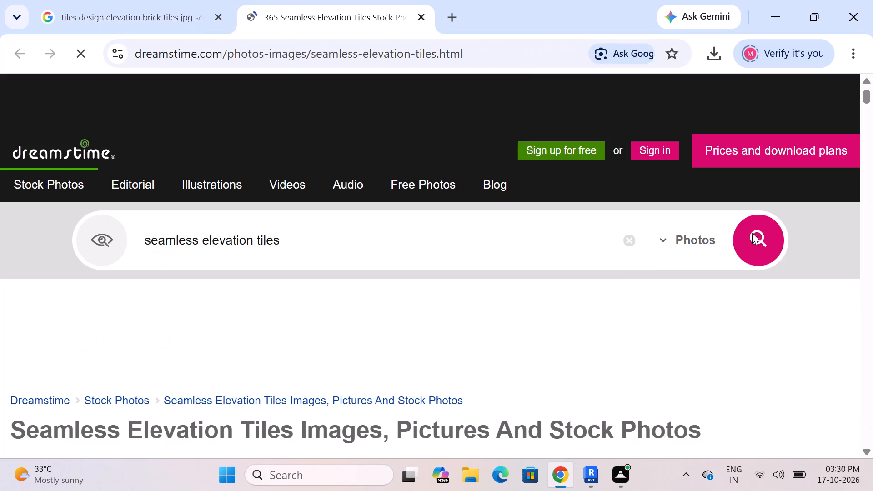
scroll(565, 286, "down", 16)
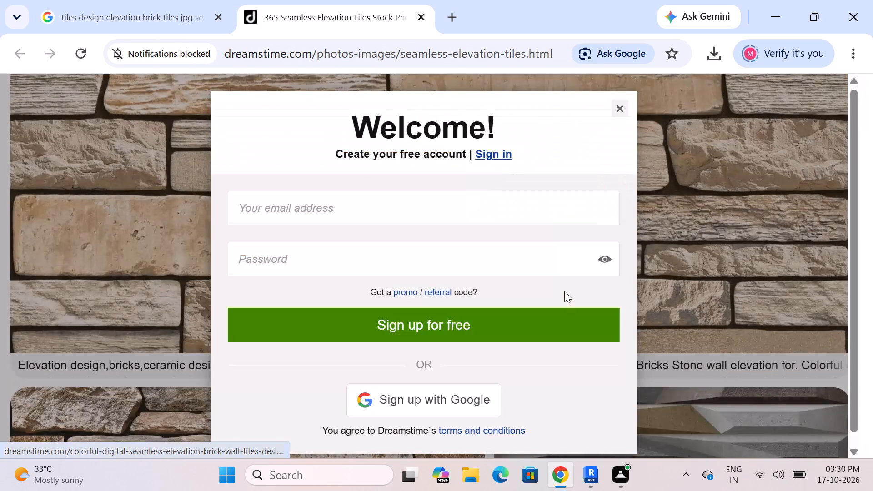
scroll(564, 291, "down", 2)
left_click(624, 95)
scroll(577, 225, "down", 4)
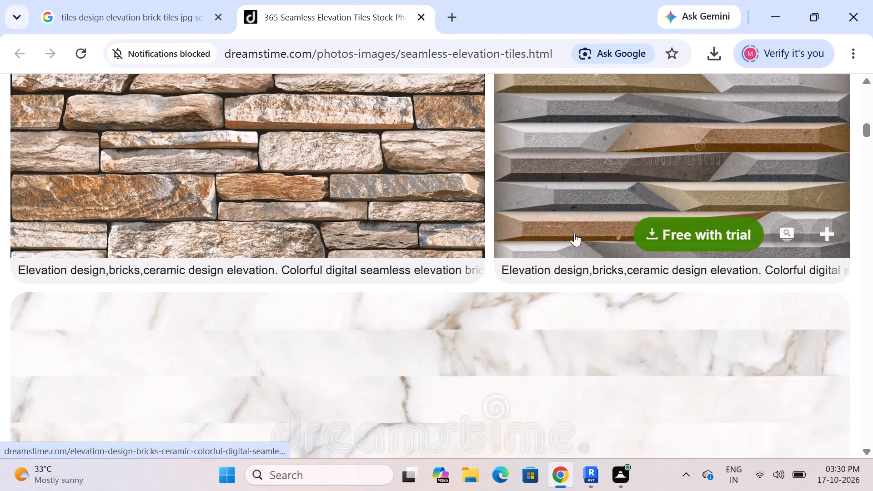
Zoom out the Dreamstime page, dismiss the free-trial offer, look through the remaining seamless elevation tile images, and close the page.
scroll(571, 238, "down", 2)
scroll(565, 256, "up", 4)
left_click(852, 53)
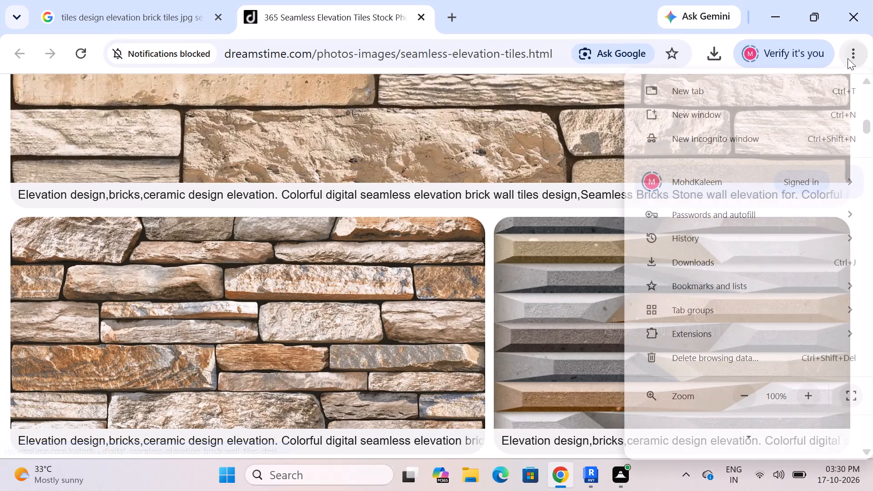
double_click(745, 395)
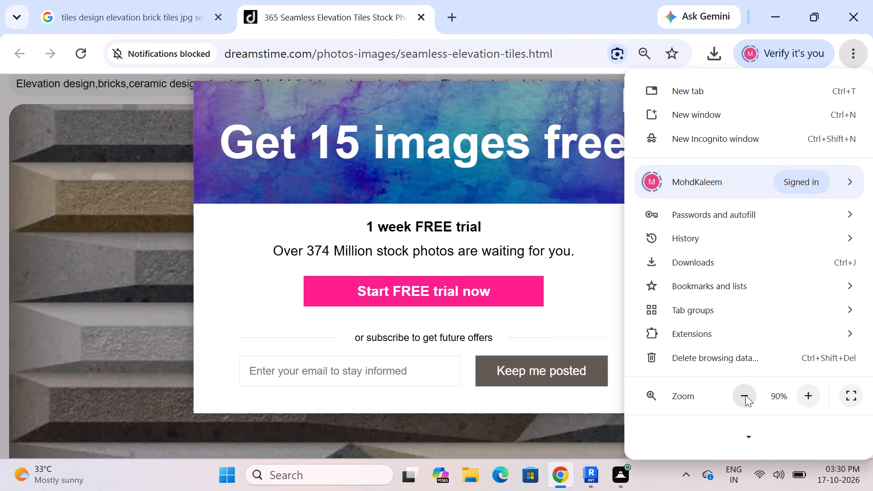
left_click(613, 99)
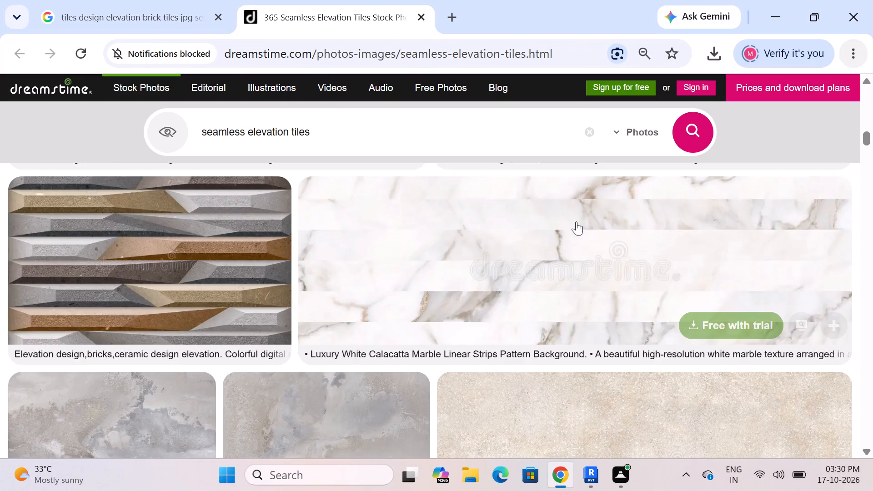
scroll(577, 231, "down", 9)
scroll(577, 256, "up", 3)
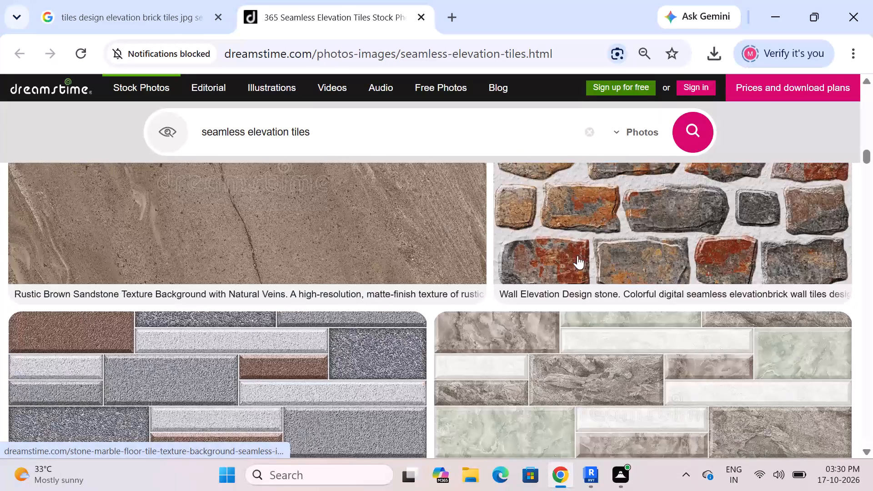
scroll(577, 257, "down", 13)
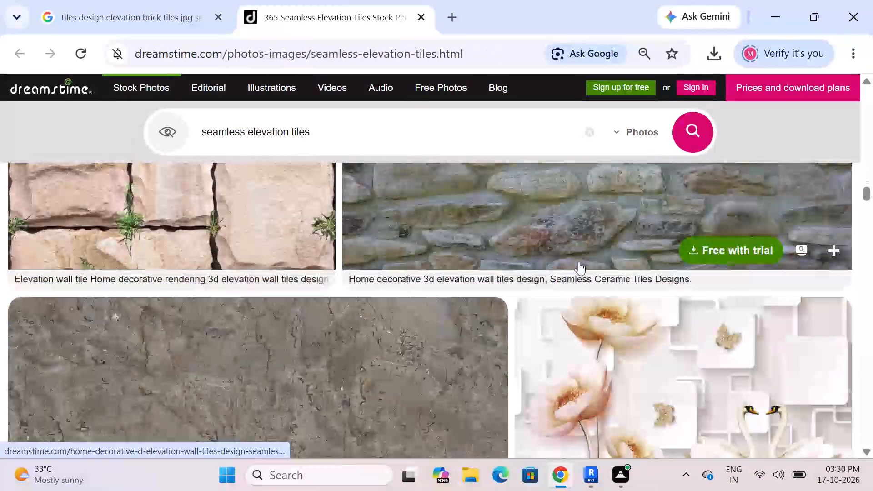
scroll(579, 262, "down", 10)
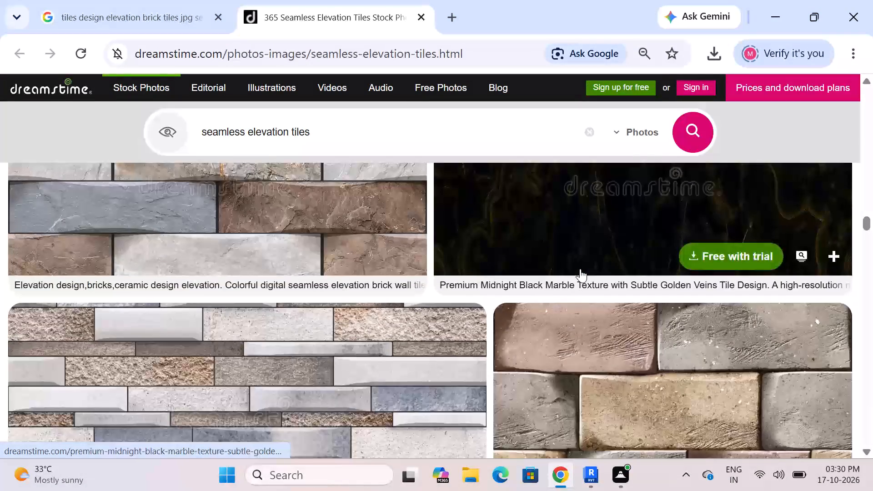
scroll(580, 269, "down", 13)
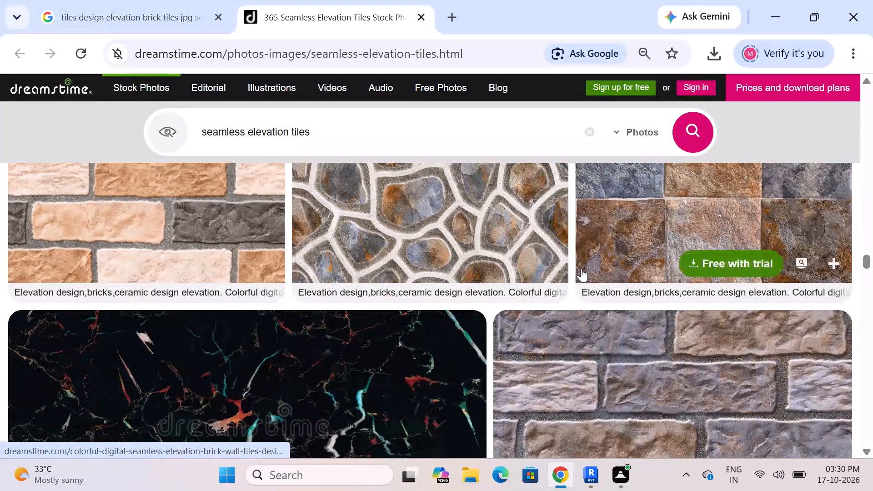
scroll(581, 268, "down", 15)
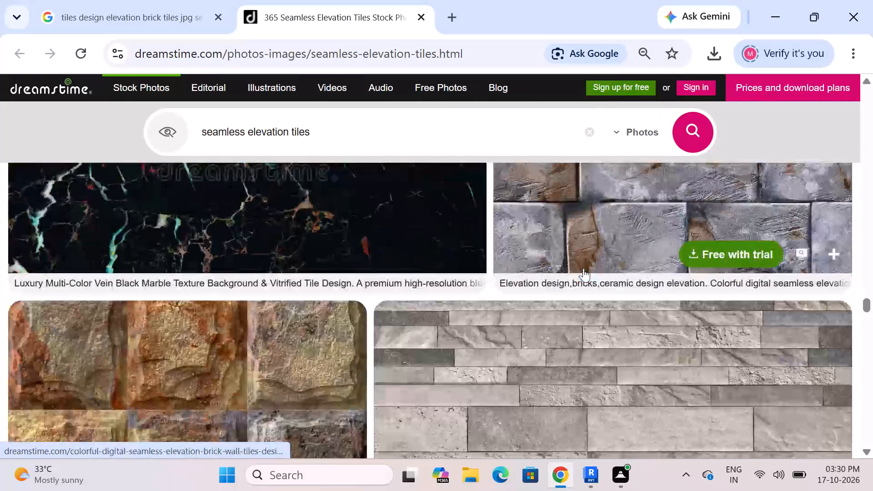
scroll(583, 268, "down", 14)
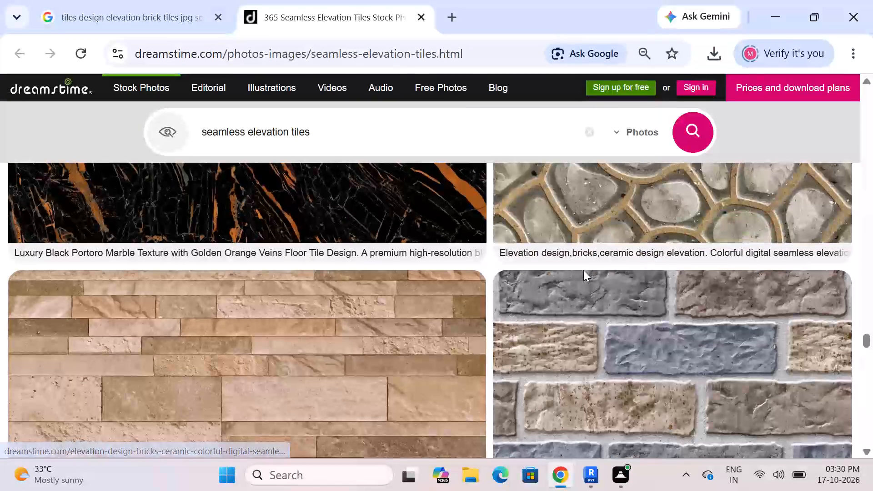
scroll(583, 270, "down", 13)
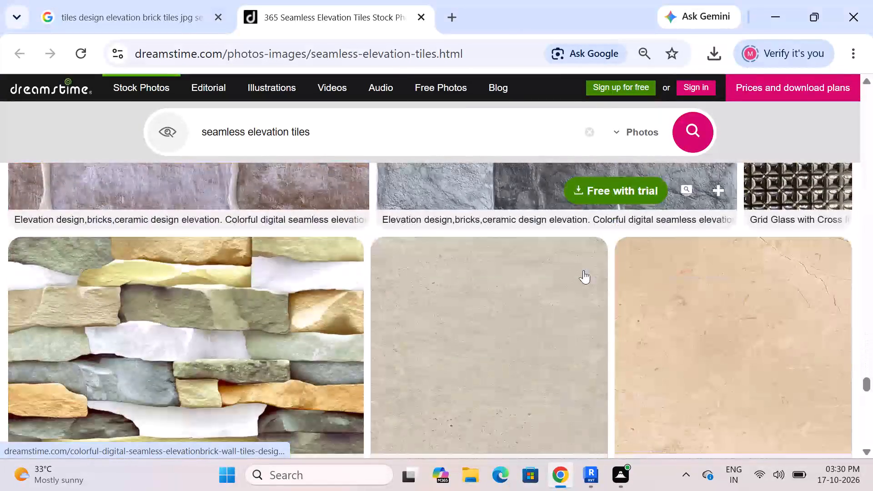
scroll(583, 271, "down", 3)
left_click(16, 55)
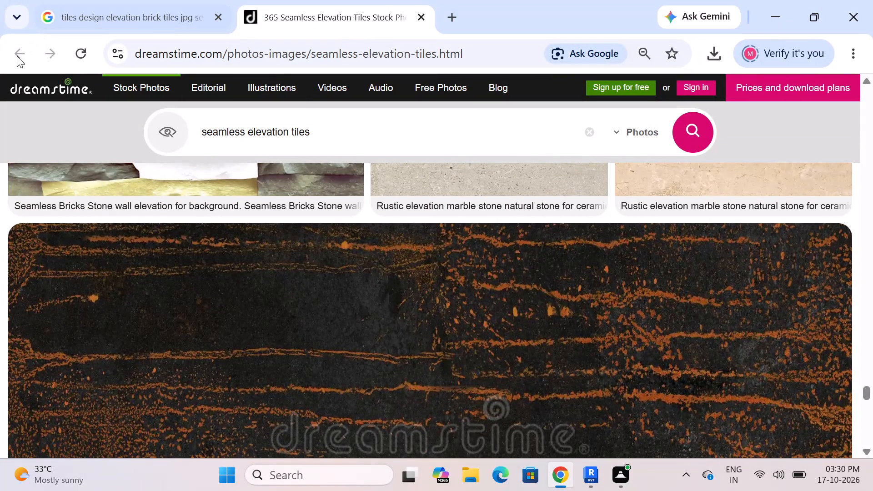
left_click(420, 21)
Close the Dreamstime result preview, look over the shopping results for the seamless brick tile search, and return to all web results.
scroll(577, 265, "up", 5)
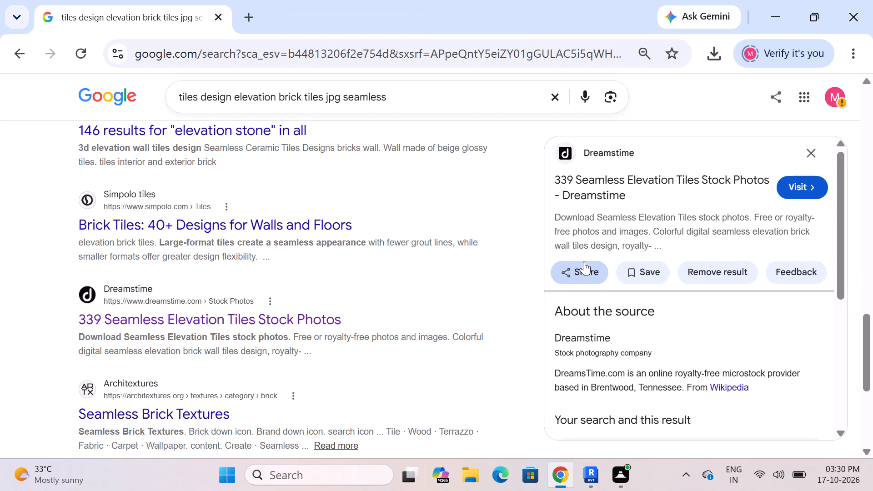
scroll(584, 261, "up", 3)
left_click_drag(812, 145, 812, 149)
scroll(251, 140, "up", 6)
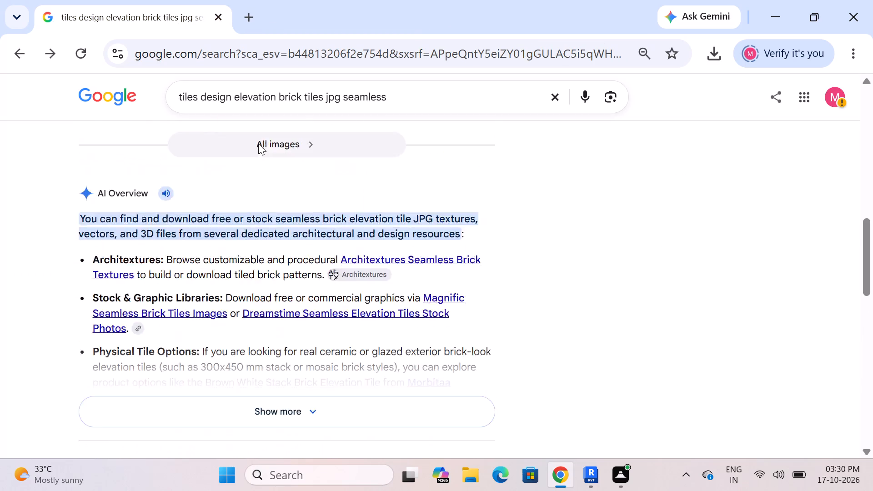
scroll(258, 143, "up", 11)
left_click(199, 150)
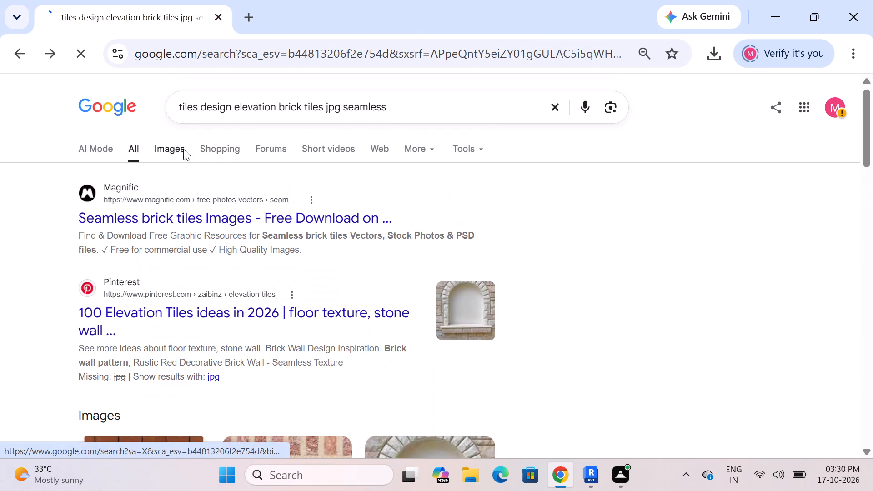
left_click(183, 149)
scroll(401, 229, "down", 4)
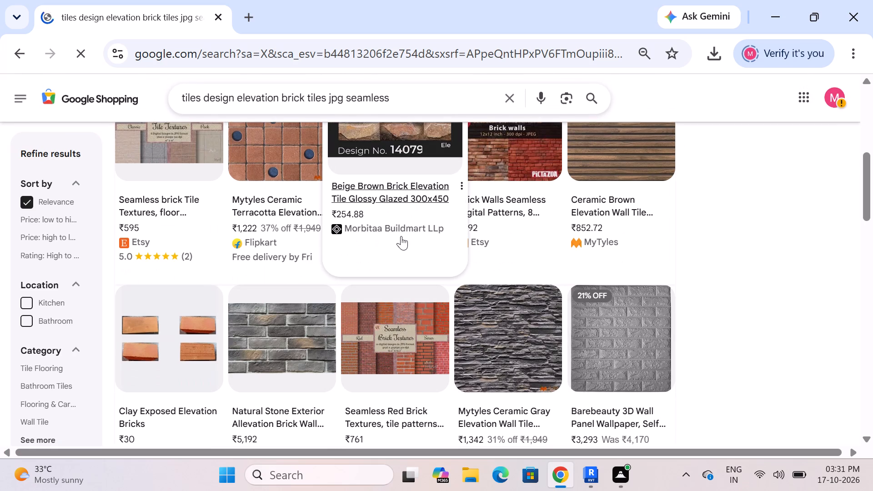
scroll(464, 262, "down", 4)
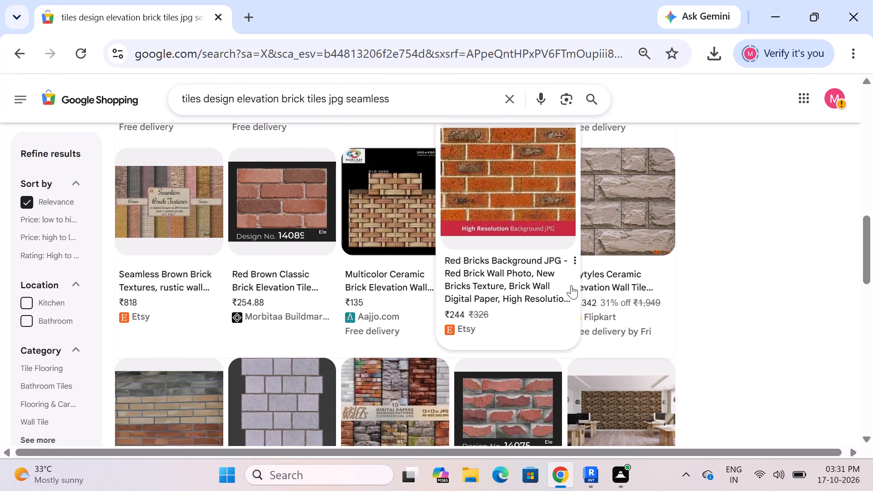
scroll(572, 285, "up", 11)
left_click(17, 51)
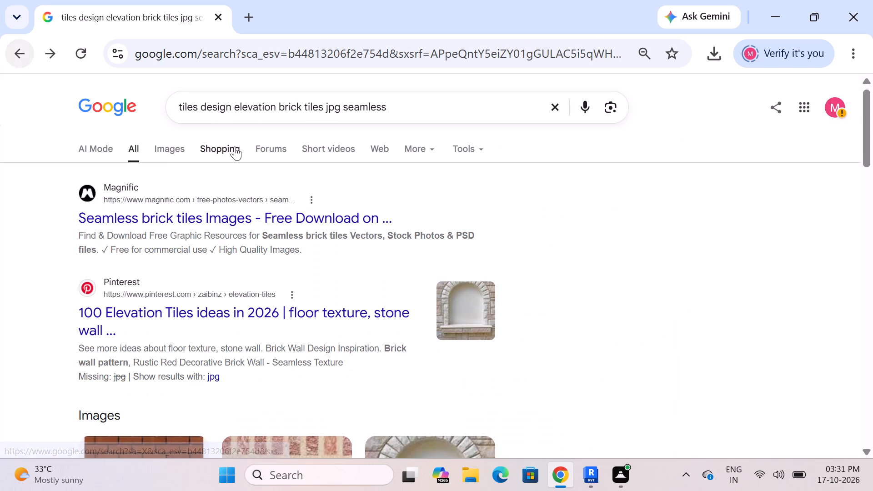
Switch to the image results for "tiles design elevation brick tiles jpg seamless" and look through the tile textures.
left_click(174, 145)
scroll(480, 276, "down", 9)
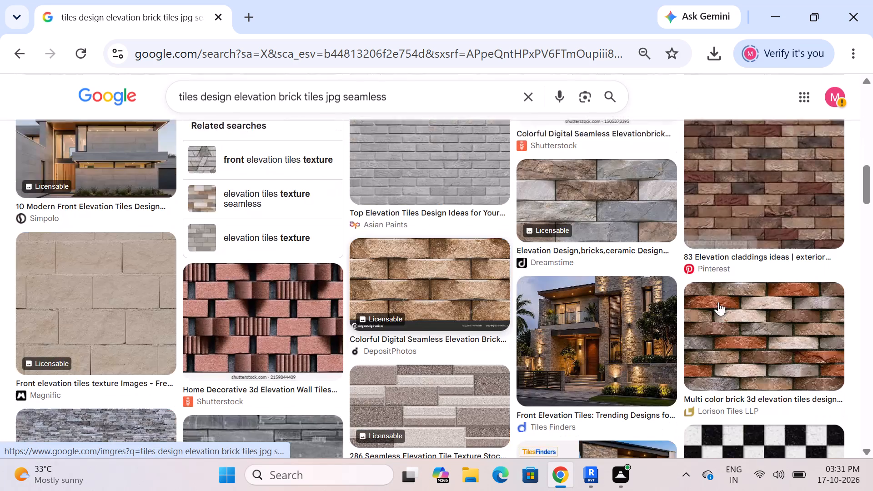
left_click_drag(867, 194, 863, 361)
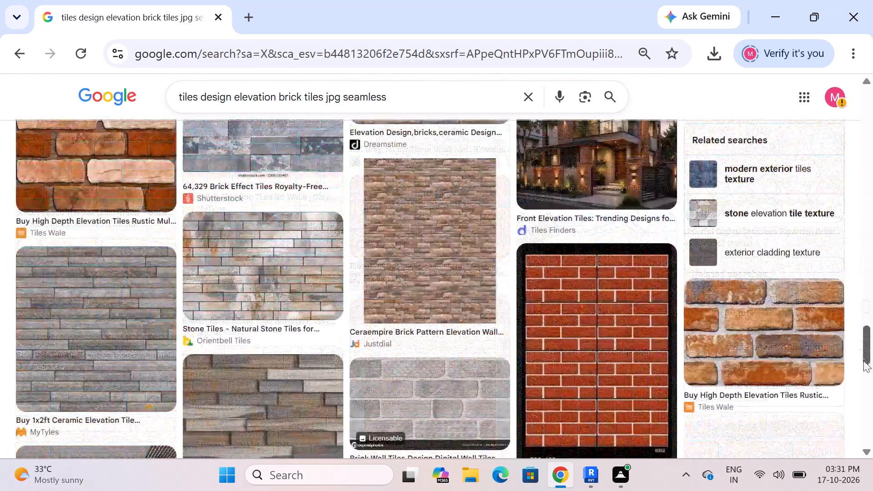
left_click_drag(863, 361, 872, 406)
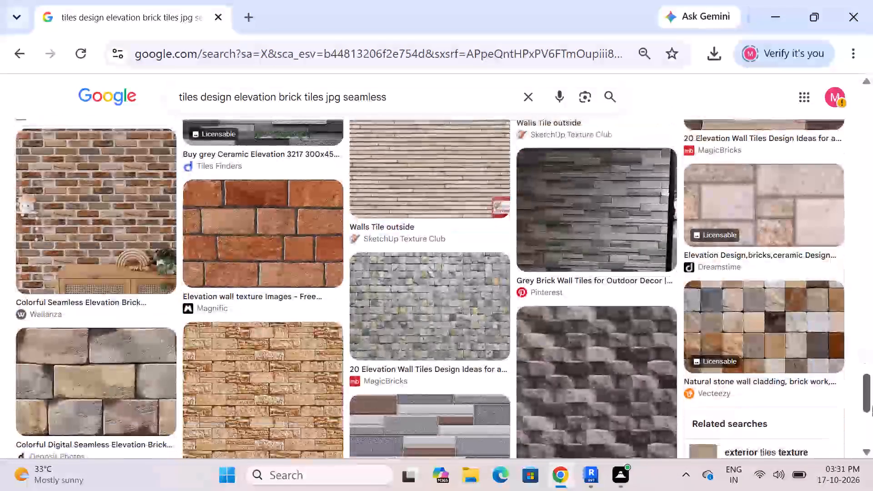
left_click_drag(872, 406, 872, 421)
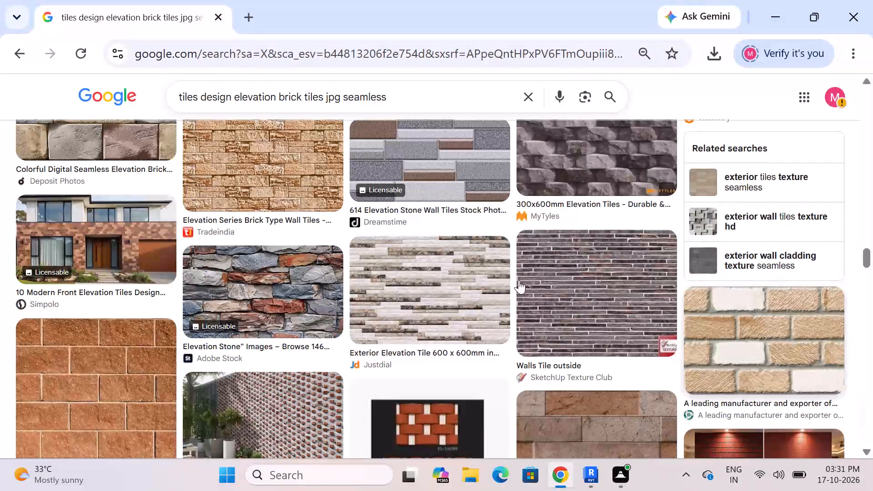
scroll(487, 284, "up", 7)
Preview Tiles Finders' grey Ceramic Elevation 3217 tile and its related "Best 12x18 Tiles" image, examining the similar images of both.
left_click(268, 409)
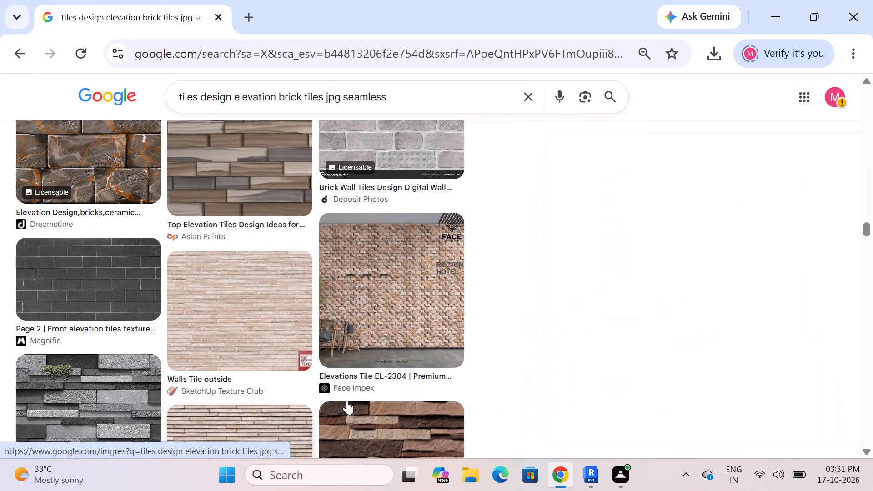
scroll(707, 246, "down", 3)
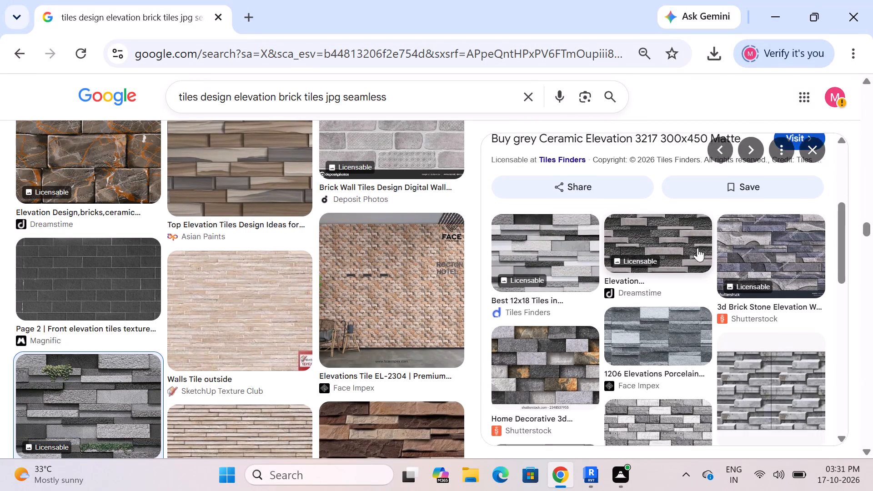
scroll(697, 248, "down", 2)
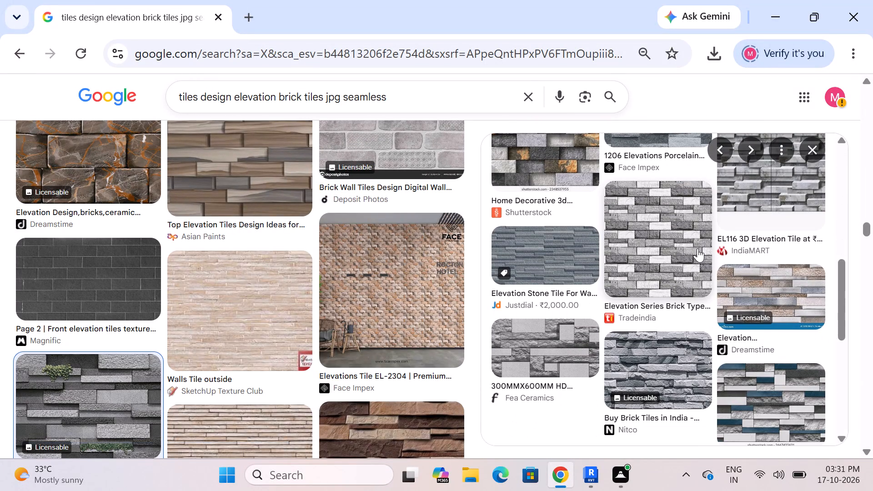
scroll(677, 273, "up", 3)
left_click(540, 287)
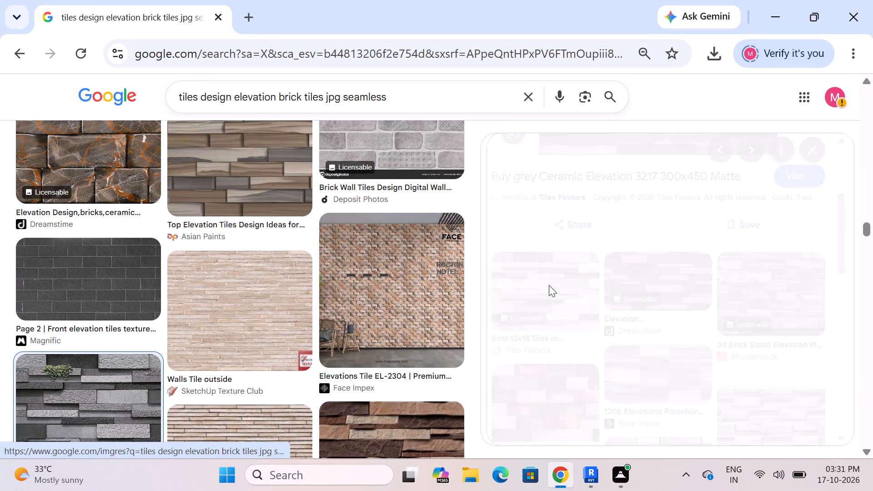
scroll(676, 235, "down", 3)
scroll(661, 277, "down", 2)
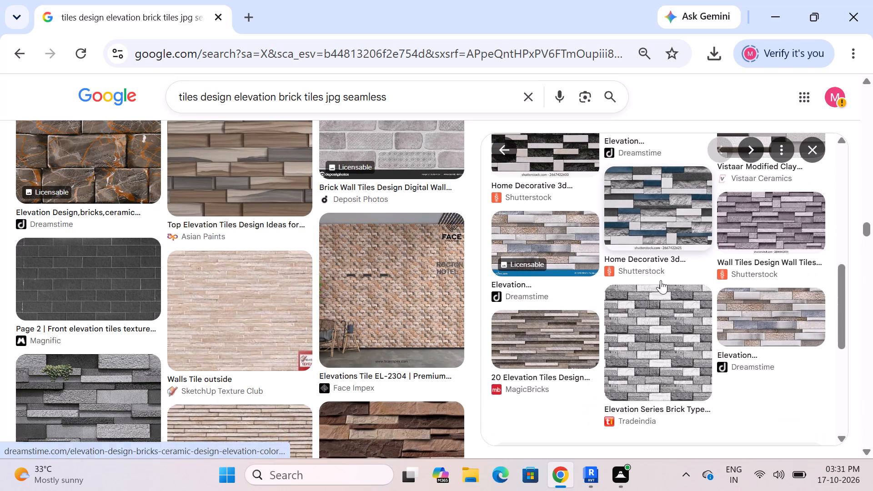
scroll(654, 311, "up", 4)
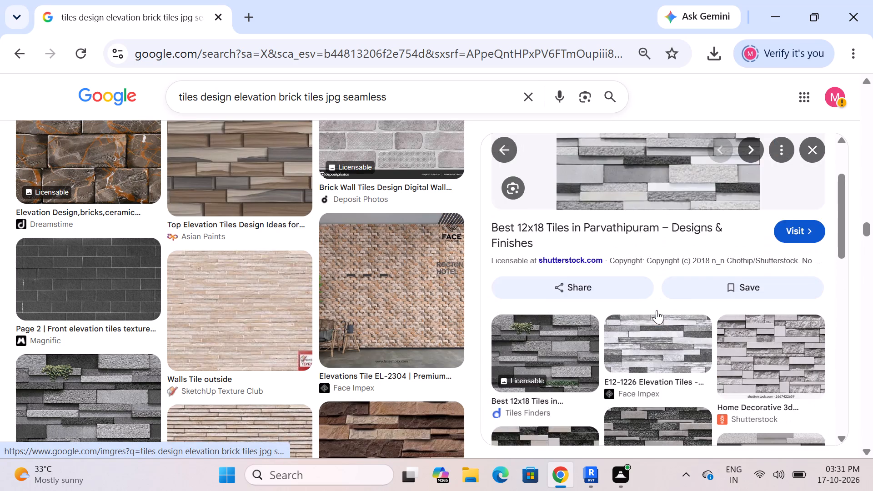
Preview the Vistaar Modified Clay Flexible Stone Tile, examine its similar images and suggested searches, and close the preview.
scroll(657, 310, "down", 3)
left_click(792, 210)
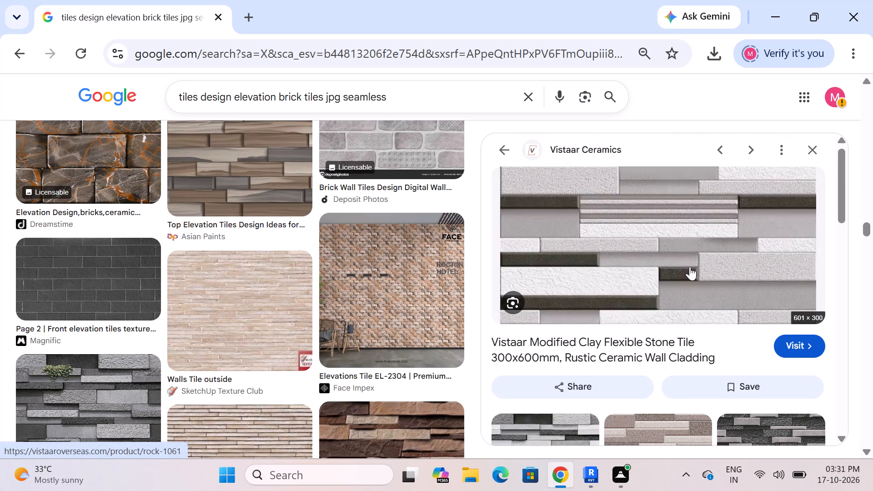
scroll(652, 277, "down", 6)
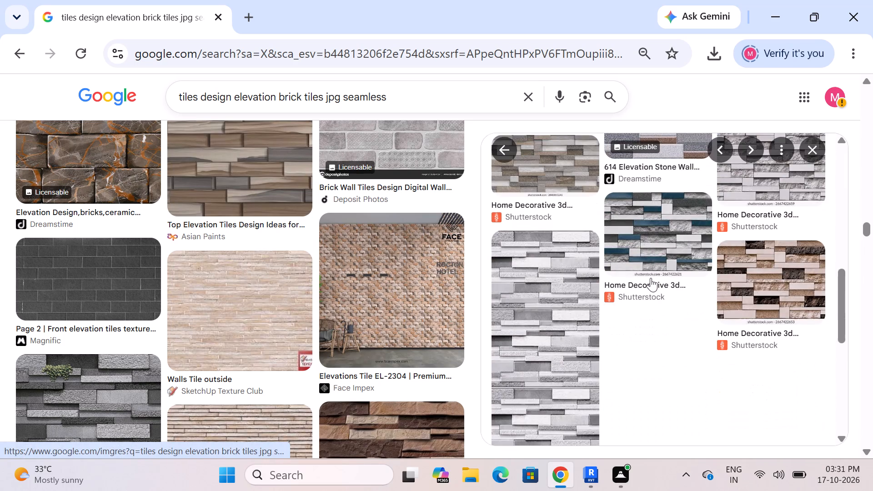
scroll(651, 278, "down", 5)
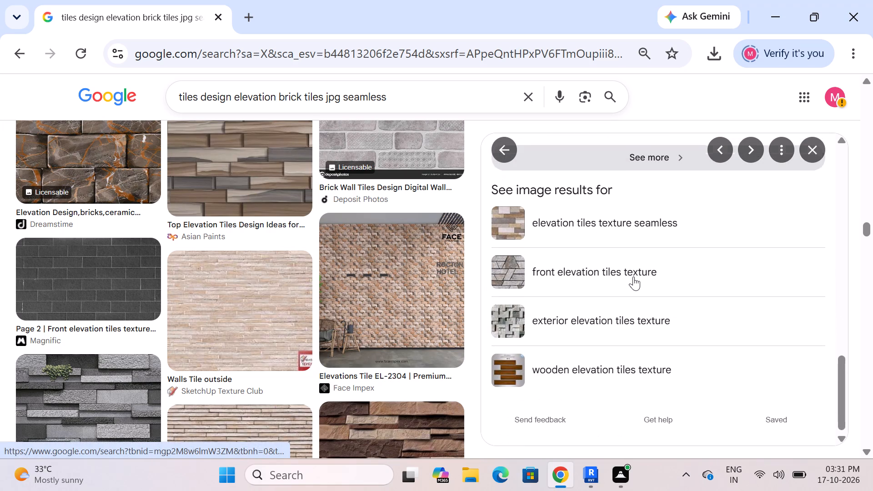
left_click(808, 145)
Look further through the seamless brick and stone elevation tile image results for a suitable facade texture.
scroll(631, 256, "down", 10)
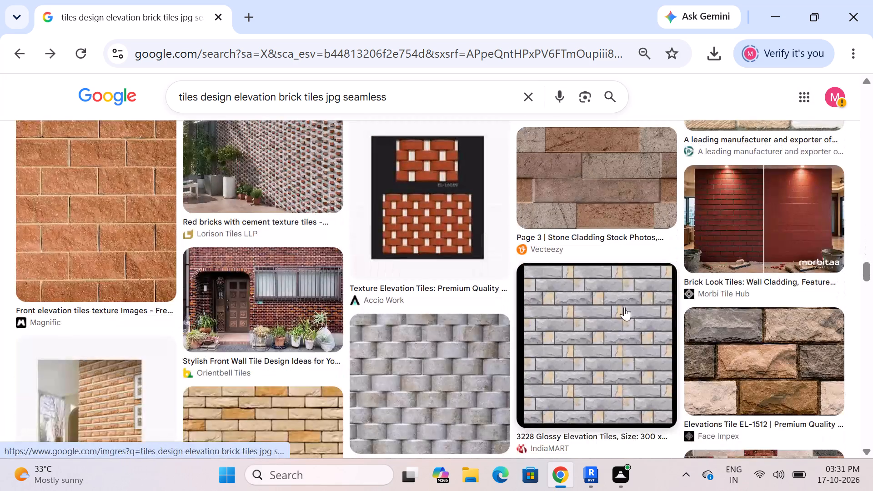
scroll(619, 261, "down", 13)
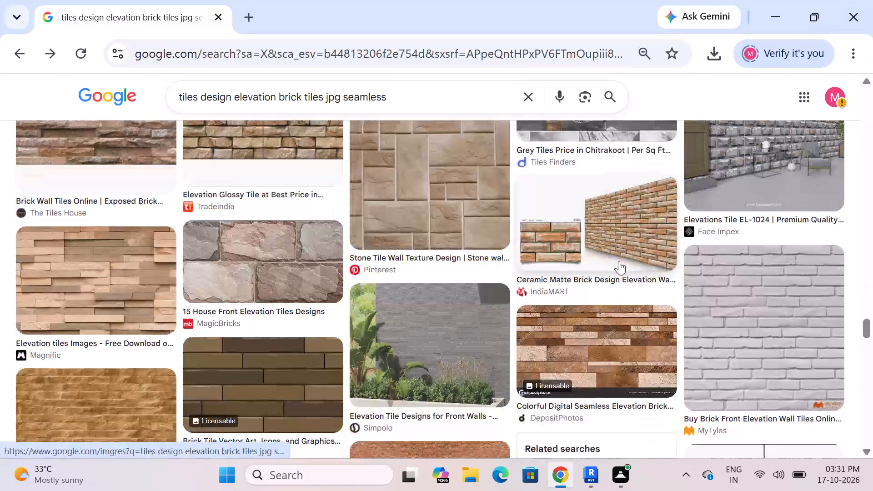
scroll(567, 293, "down", 11)
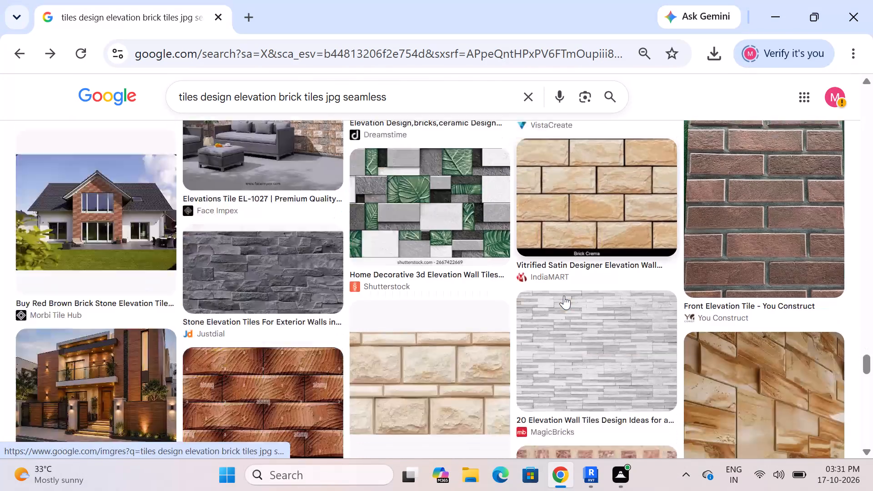
scroll(563, 296, "down", 9)
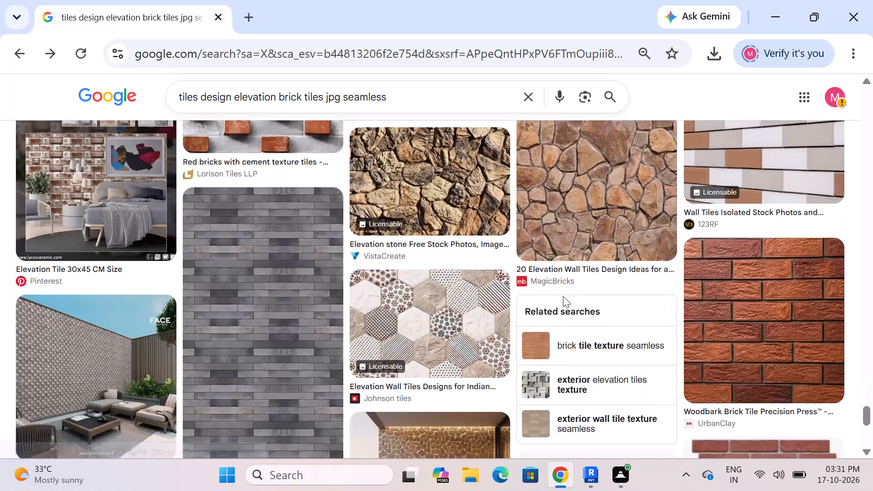
scroll(562, 297, "down", 9)
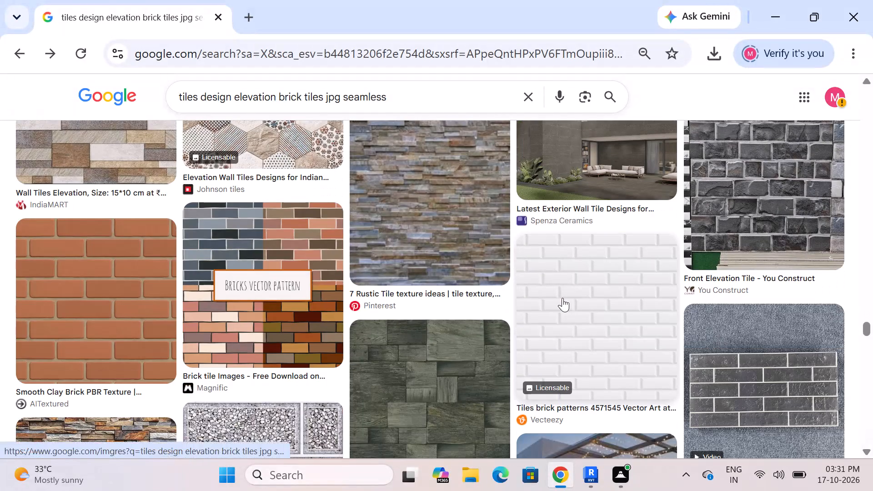
Look further through the seamless elevation brick tile image results for a suitable facade texture.
scroll(562, 298, "down", 8)
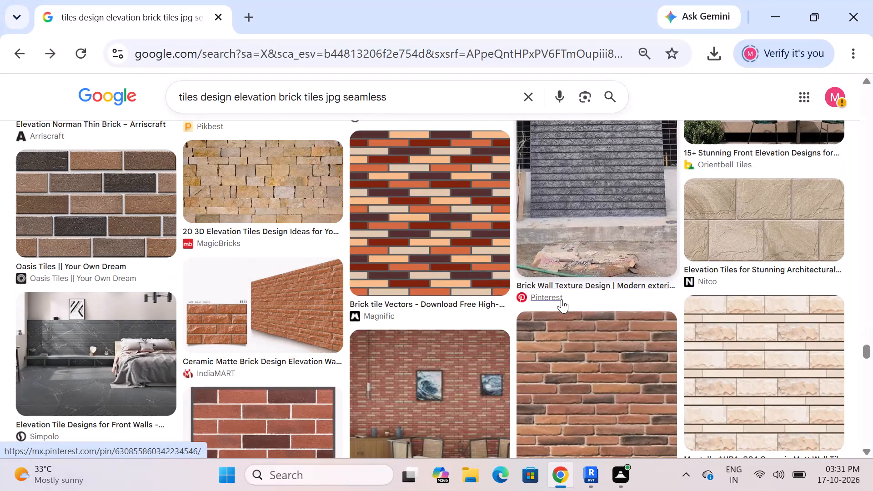
scroll(562, 299, "down", 13)
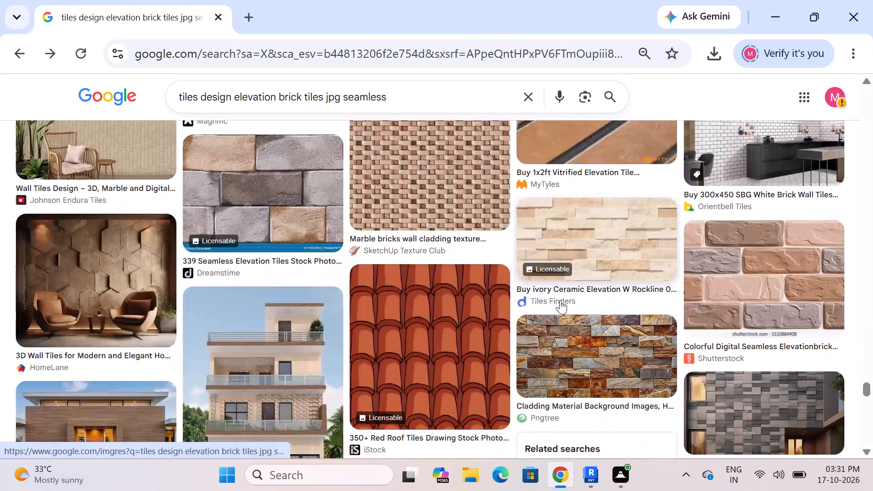
scroll(560, 300, "down", 3)
left_click_drag(865, 391, 864, 399)
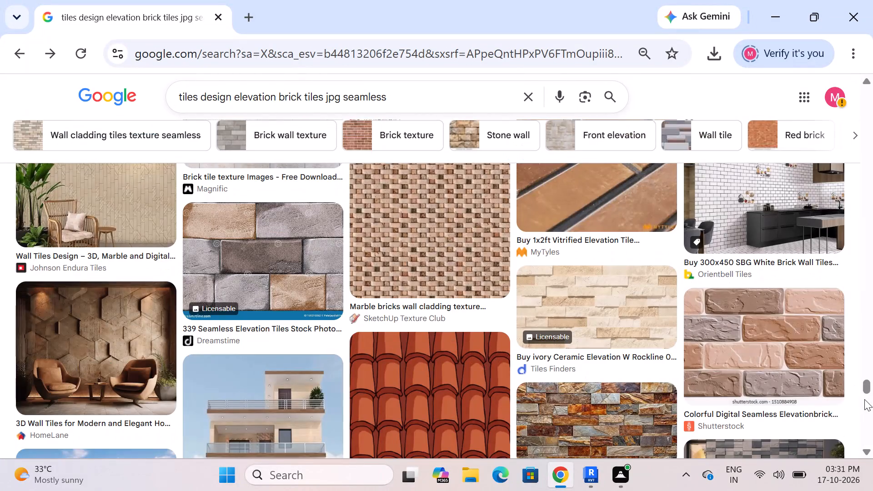
left_click_drag(864, 399, 863, 407)
left_click_drag(866, 389, 866, 411)
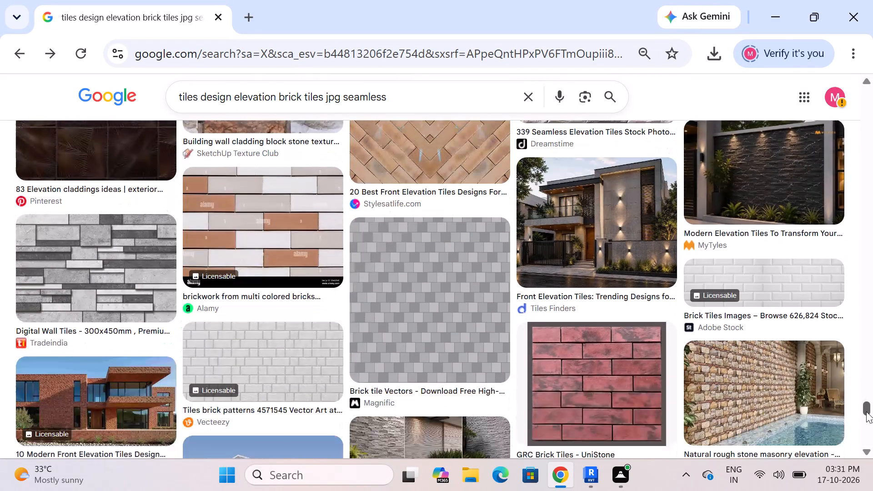
left_click_drag(866, 411, 866, 413)
left_click_drag(867, 411, 868, 421)
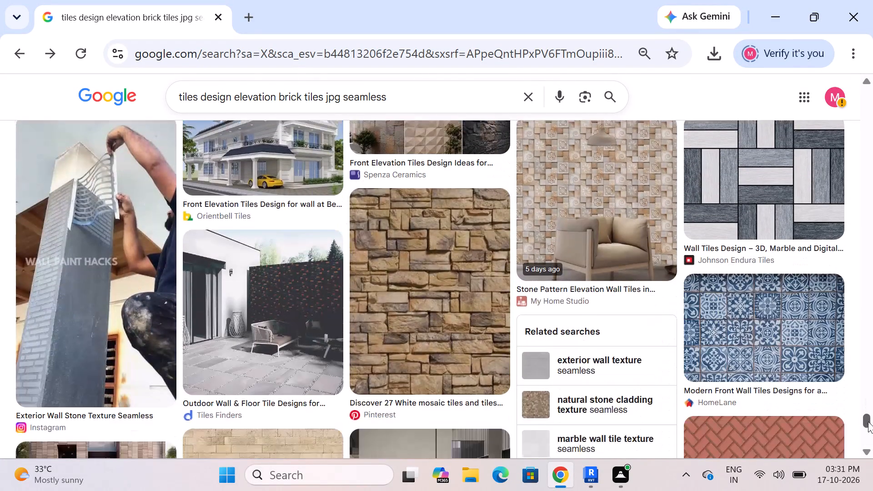
left_click_drag(868, 421, 868, 422)
scroll(640, 346, "down", 5)
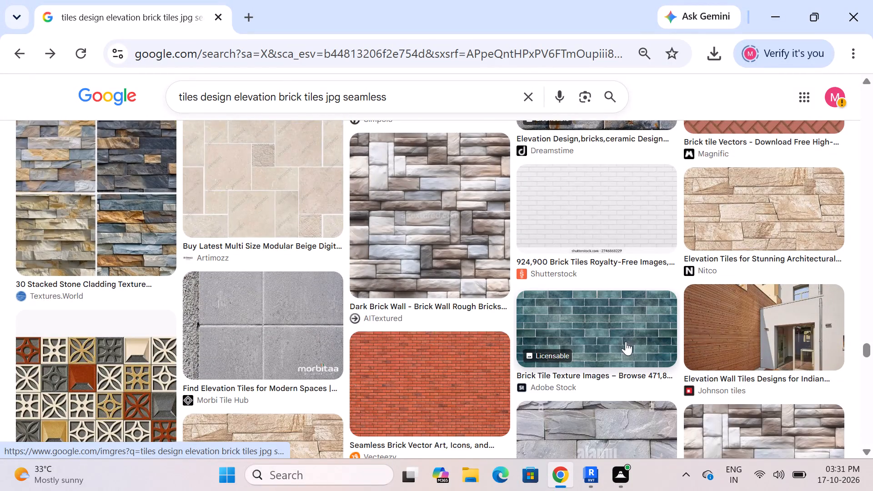
scroll(566, 338, "down", 9)
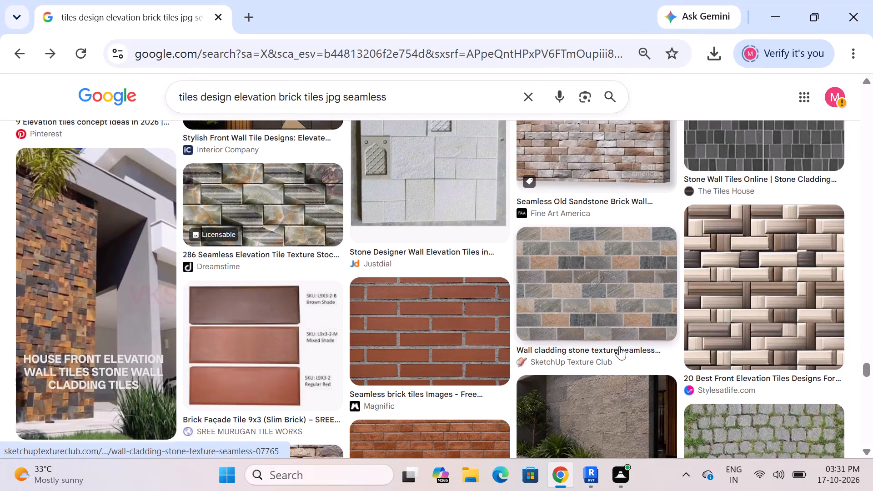
left_click_drag(870, 369, 866, 394)
scroll(741, 363, "down", 3)
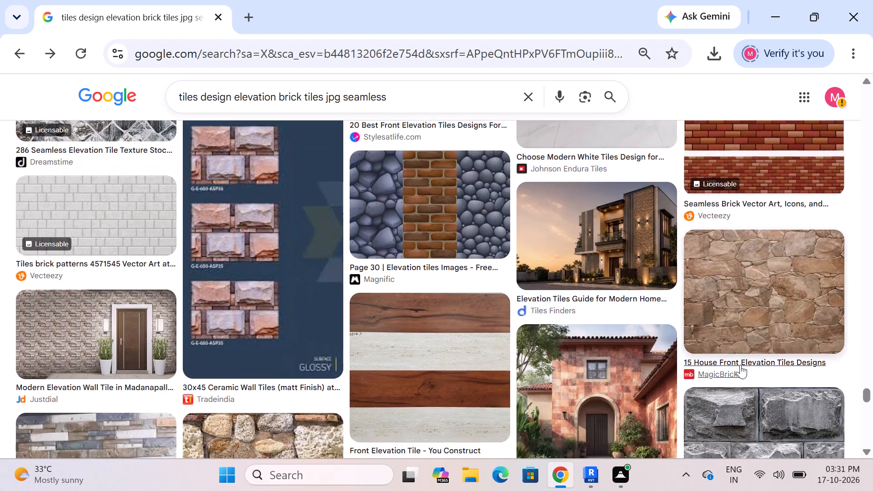
left_click_drag(868, 402, 868, 424)
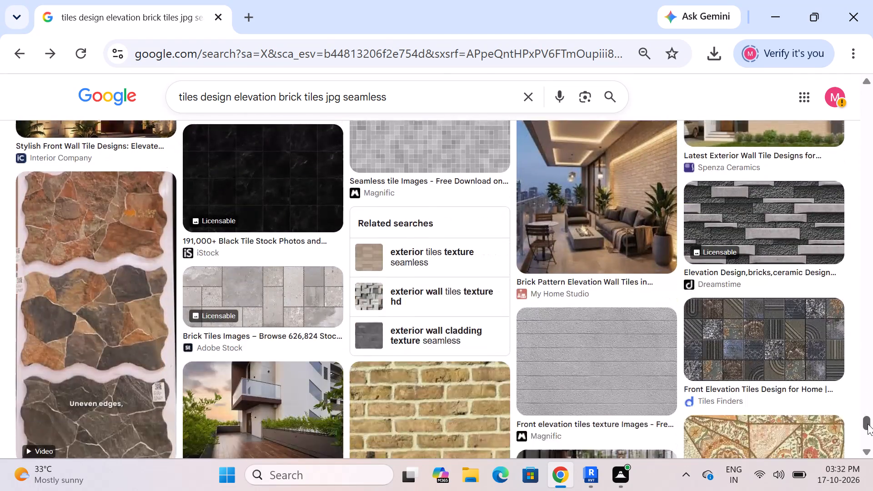
left_click_drag(868, 424, 867, 432)
scroll(629, 313, "down", 5)
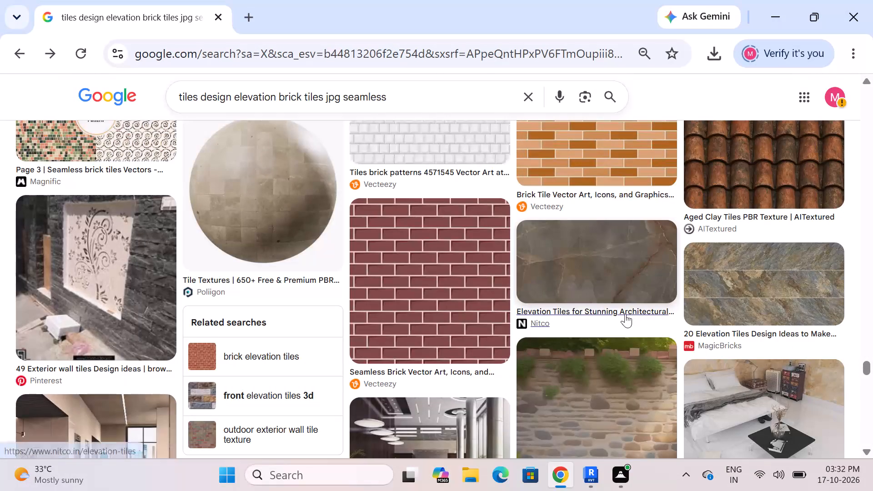
scroll(623, 315, "down", 7)
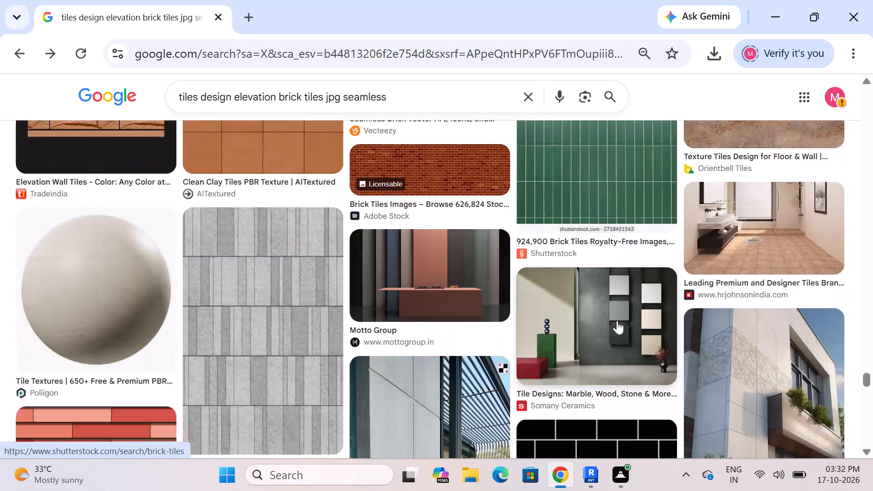
scroll(617, 321, "down", 11)
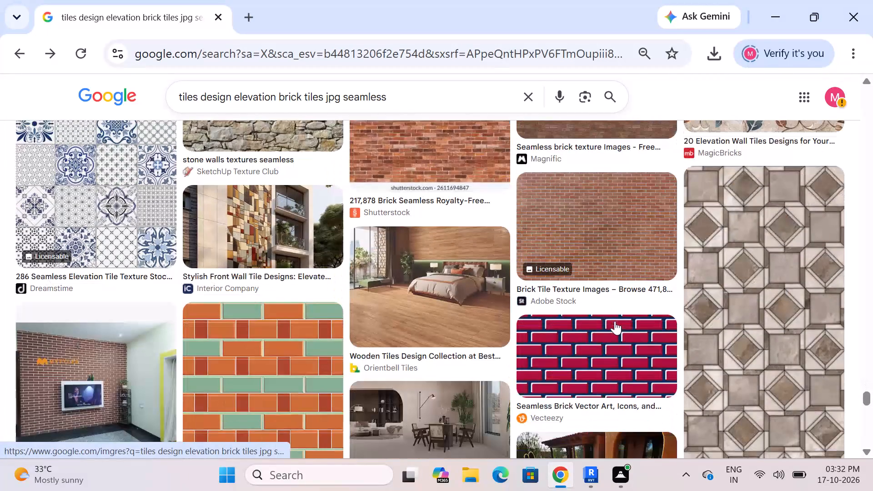
left_click_drag(862, 393, 861, 411)
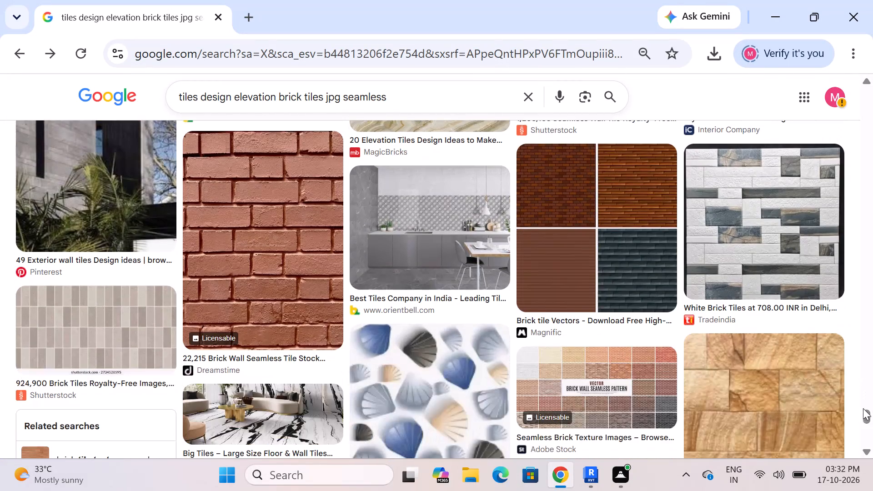
left_click_drag(868, 410, 868, 427)
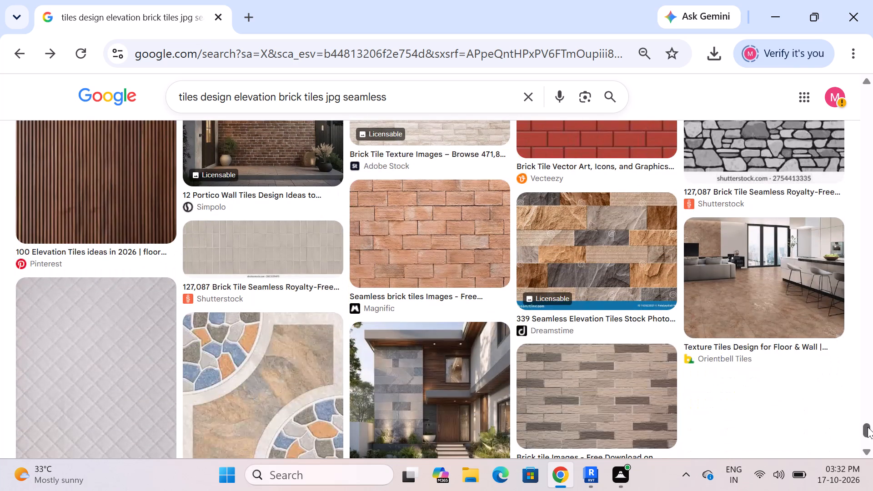
left_click_drag(868, 427, 868, 440)
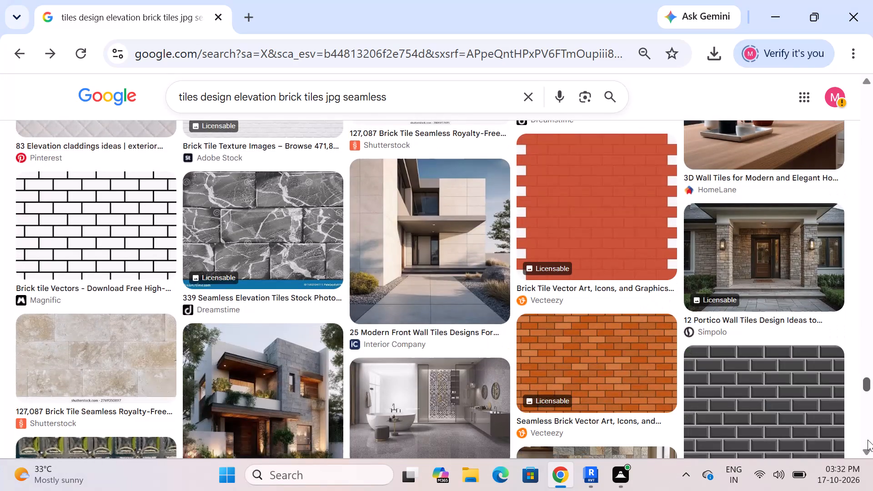
Narrow the image results with the "Wall tile" filter and look through the filtered tile textures.
left_click_drag(868, 440, 871, 139)
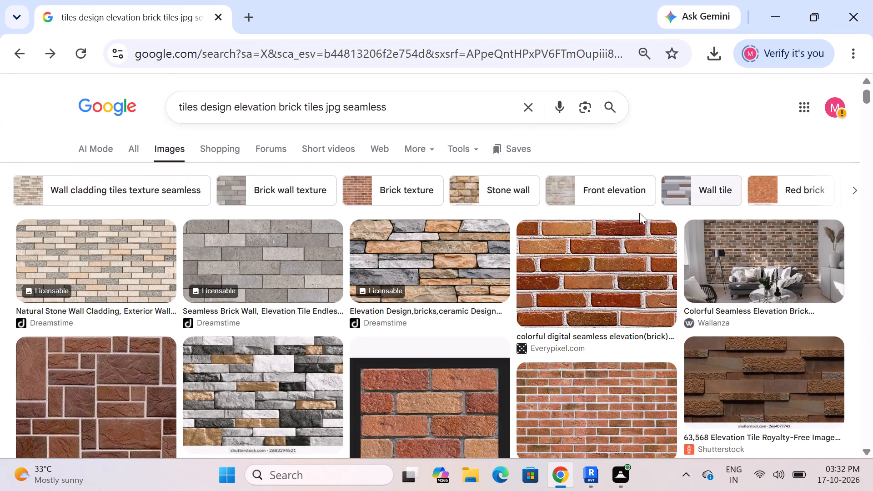
left_click(680, 188)
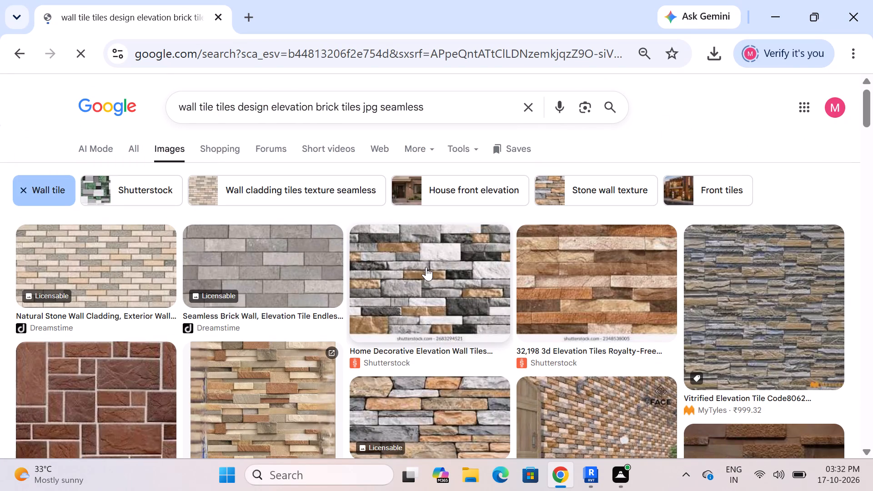
scroll(452, 311, "down", 2)
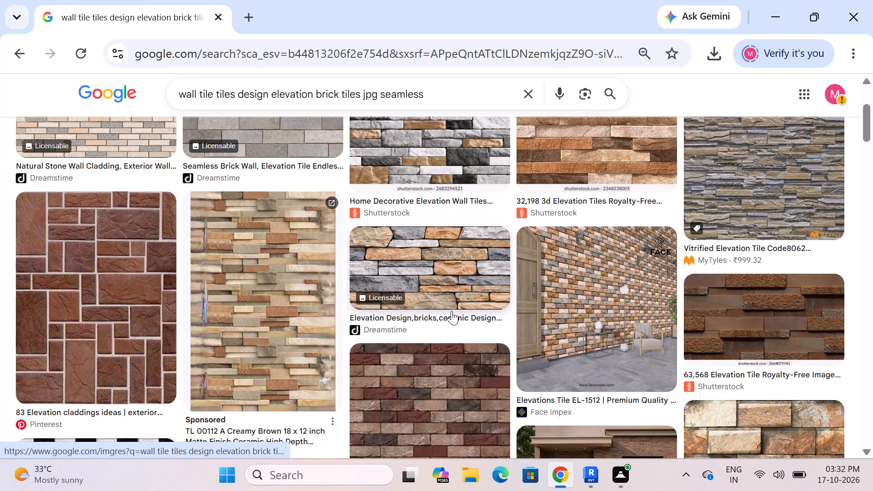
scroll(452, 311, "down", 3)
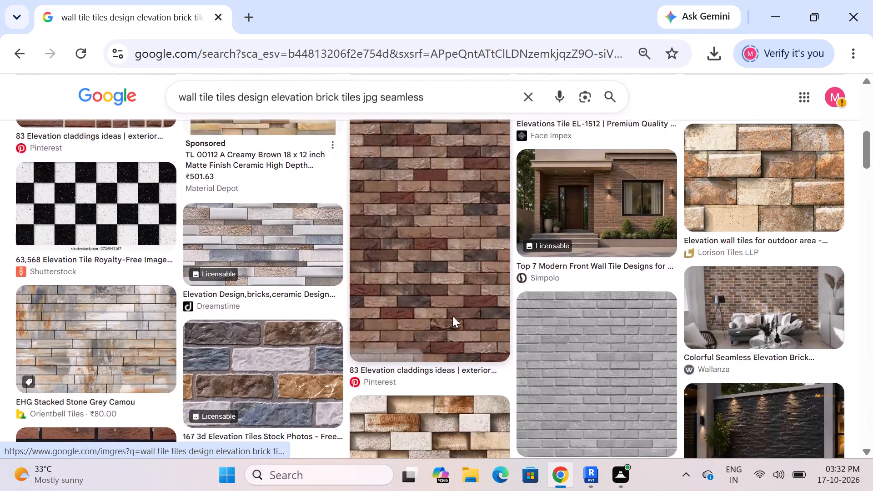
scroll(452, 316, "down", 3)
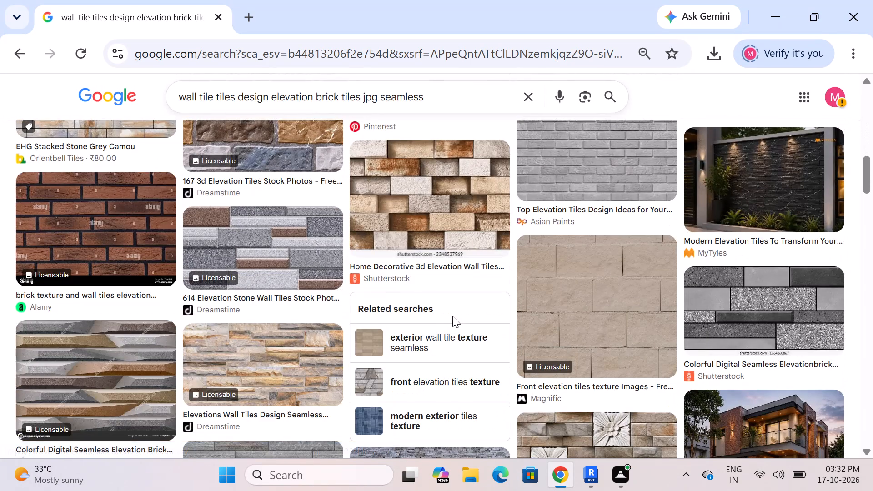
scroll(453, 317, "up", 12)
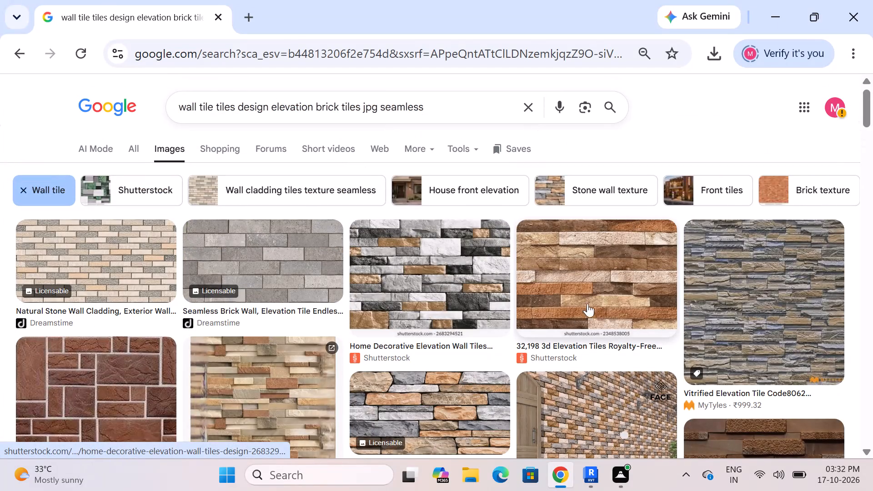
Preview Shutterstock's brown "32,198 3d Elevation Tiles" image, examine its similar images, and close the preview.
left_click(570, 288)
scroll(598, 278, "down", 3)
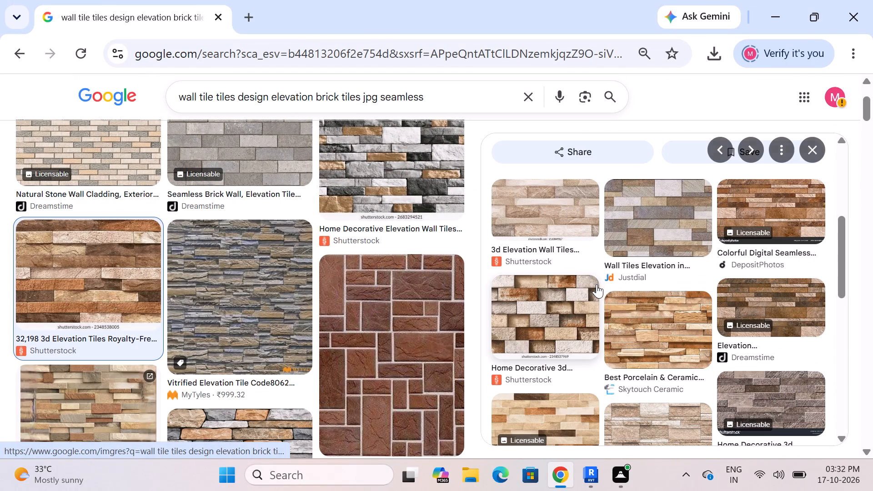
scroll(597, 284, "down", 3)
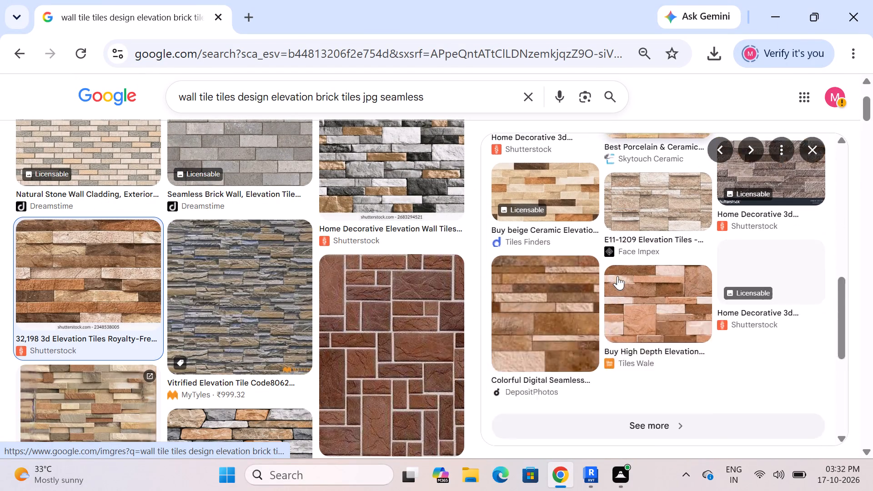
scroll(615, 279, "up", 4)
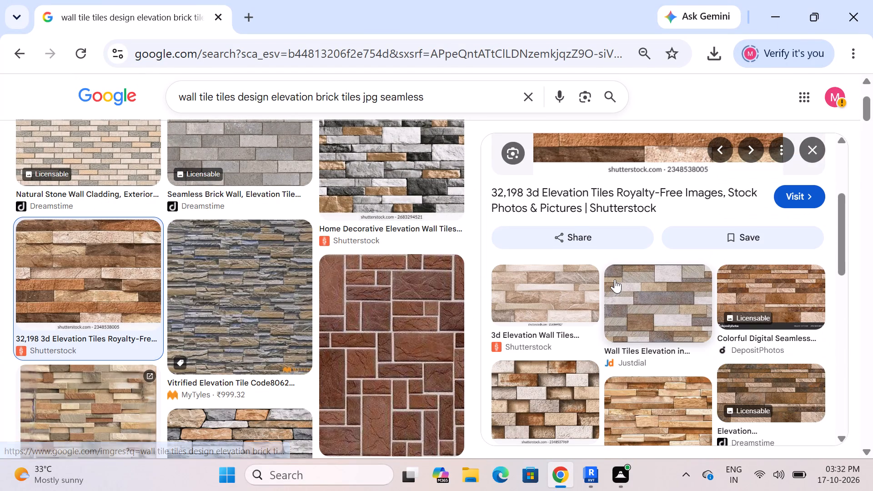
scroll(614, 279, "up", 4)
left_click(823, 147)
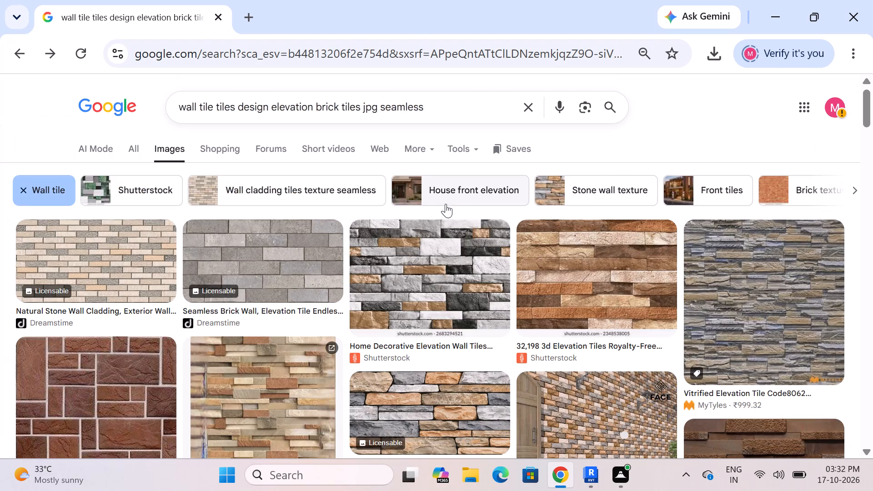
Preview Shutterstock's "Home Decorative Elevation Wall Tiles Design" stone image and glance through its similar images.
left_click(418, 276)
scroll(629, 320, "down", 3)
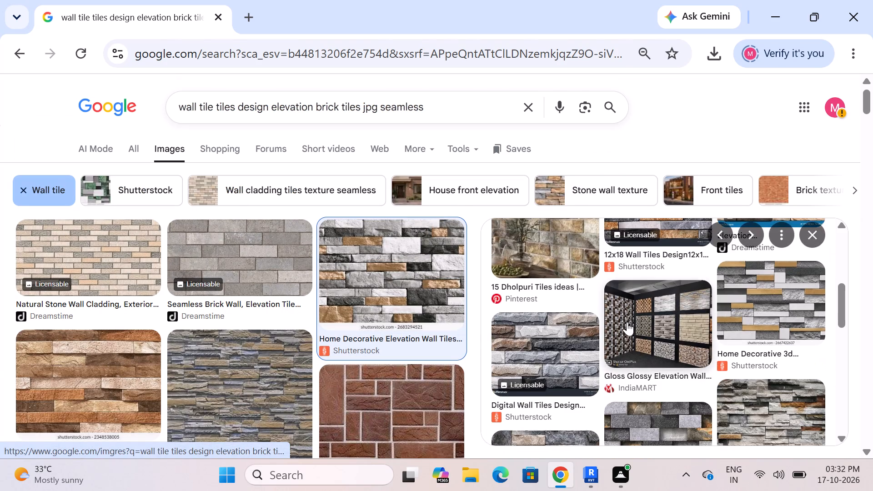
scroll(627, 322, "up", 5)
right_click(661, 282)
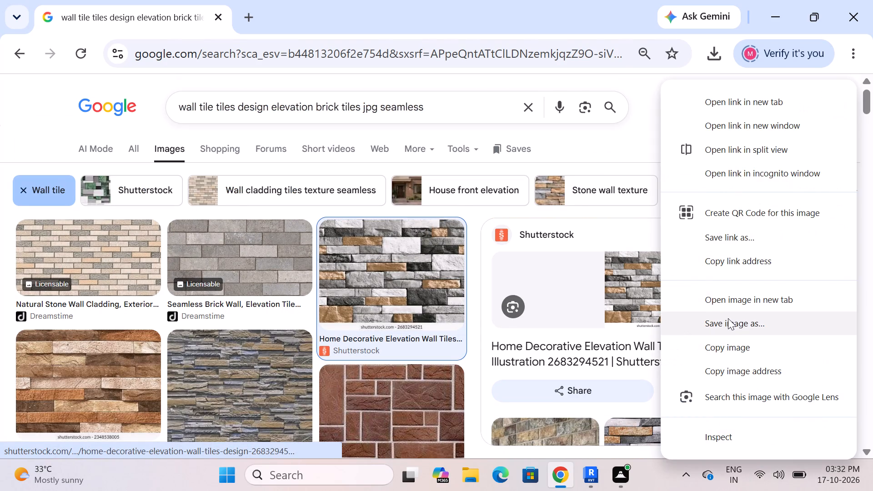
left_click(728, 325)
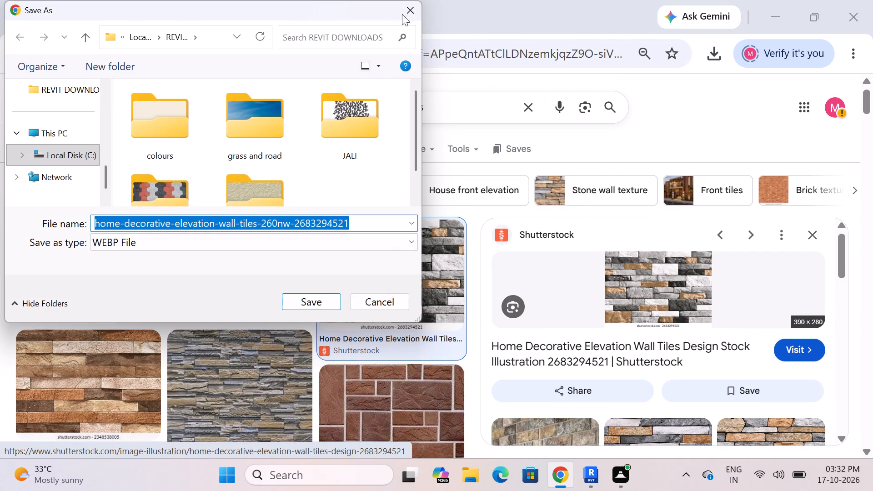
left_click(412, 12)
Examine the similar images of the "Home Decorative Elevation Wall Tiles Design" preview for an alternative stone tile texture.
scroll(682, 316, "down", 4)
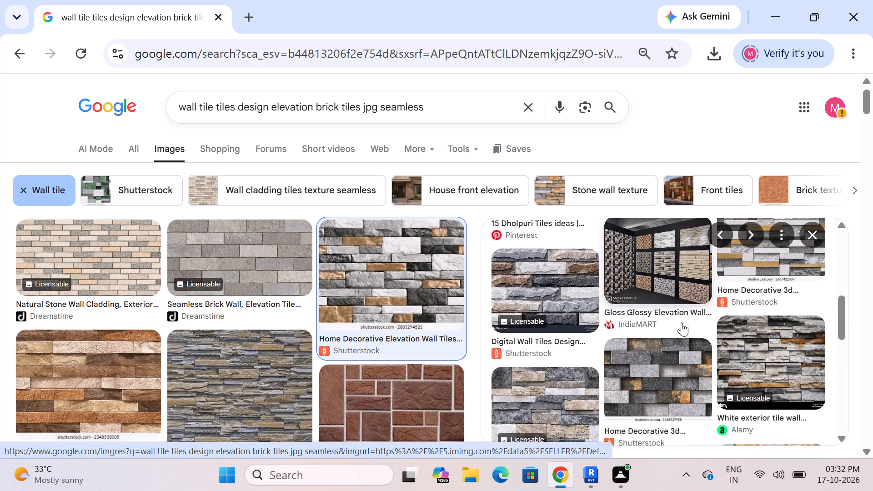
scroll(682, 326, "down", 2)
scroll(681, 329, "up", 1)
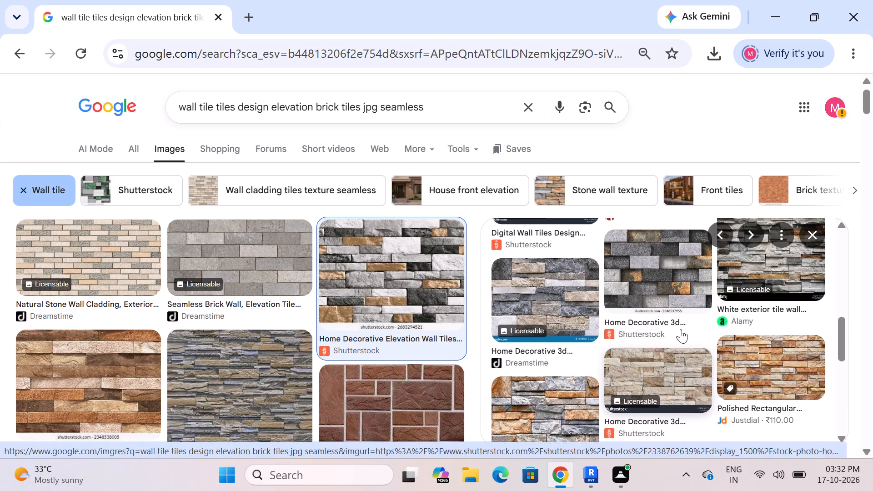
scroll(681, 329, "up", 1)
Preview the related "Digital Wall Tiles Design" image from Shutterstock, examine its similar images, and close the preview.
left_click(552, 274)
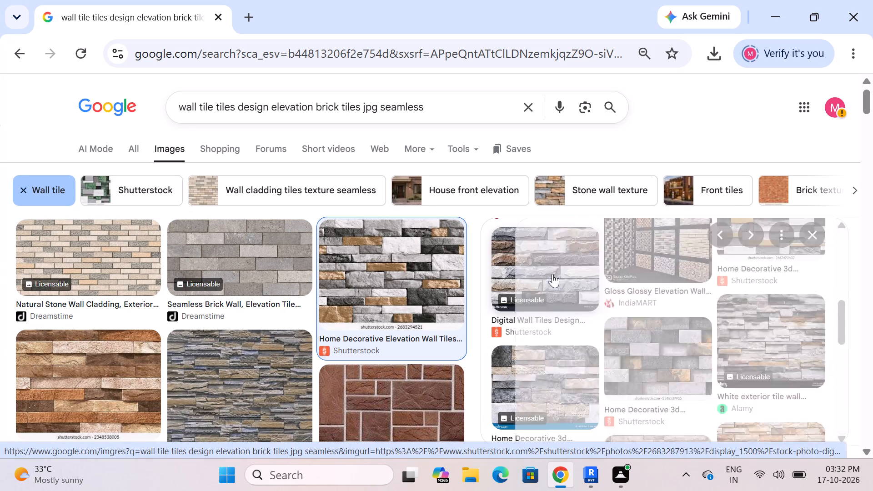
scroll(627, 310, "down", 5)
scroll(628, 313, "up", 2)
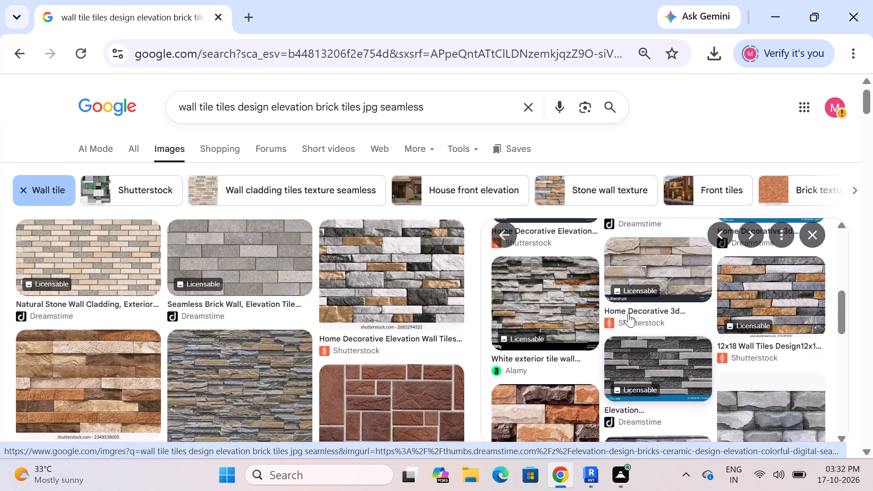
scroll(628, 313, "down", 3)
scroll(628, 315, "up", 3)
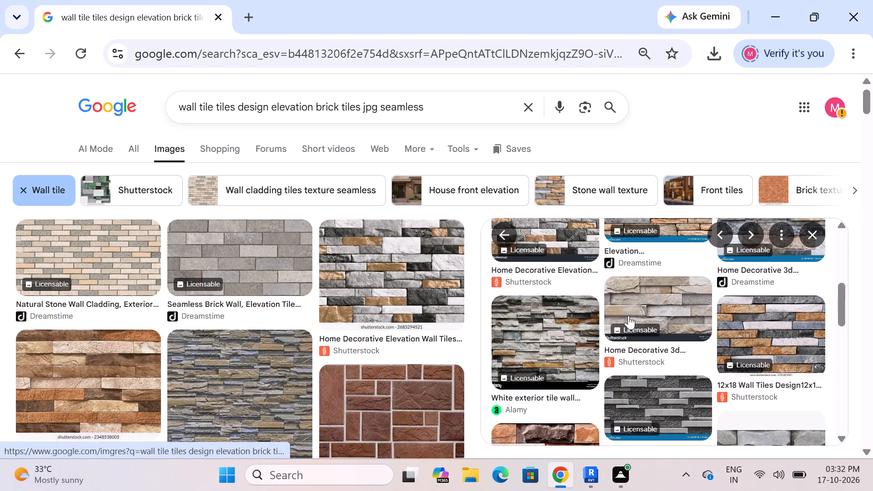
scroll(628, 316, "up", 2)
scroll(628, 318, "down", 1)
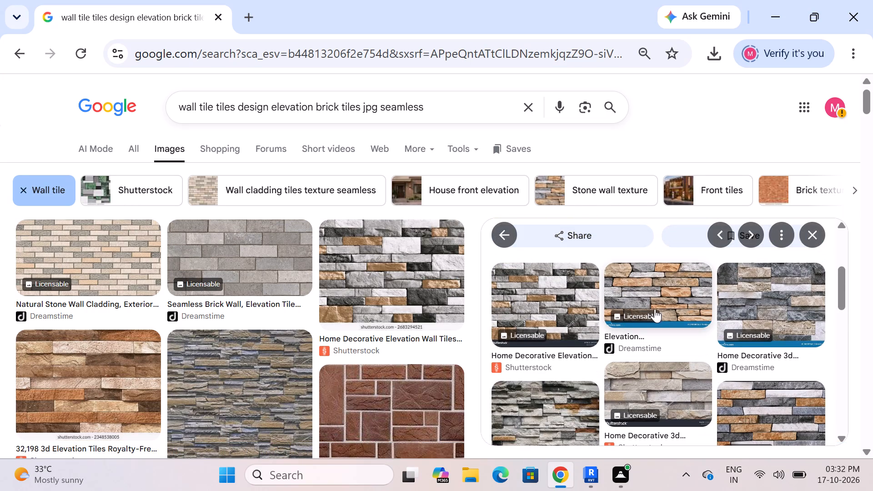
left_click(814, 235)
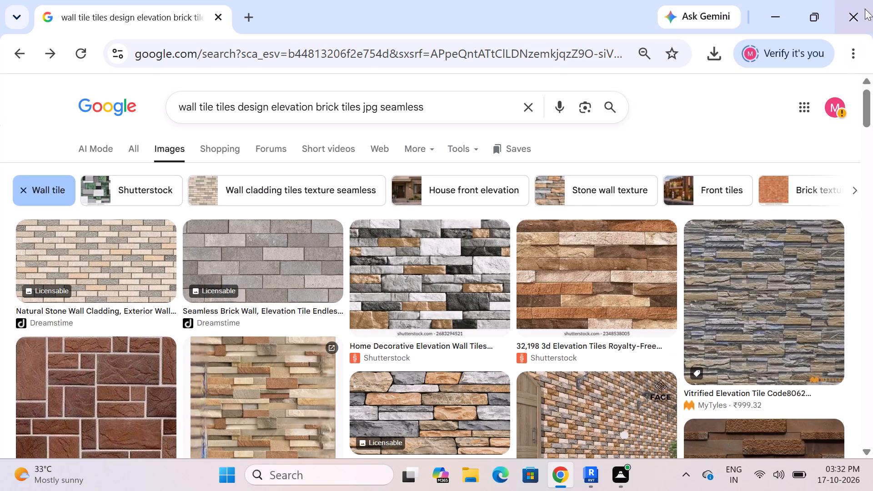
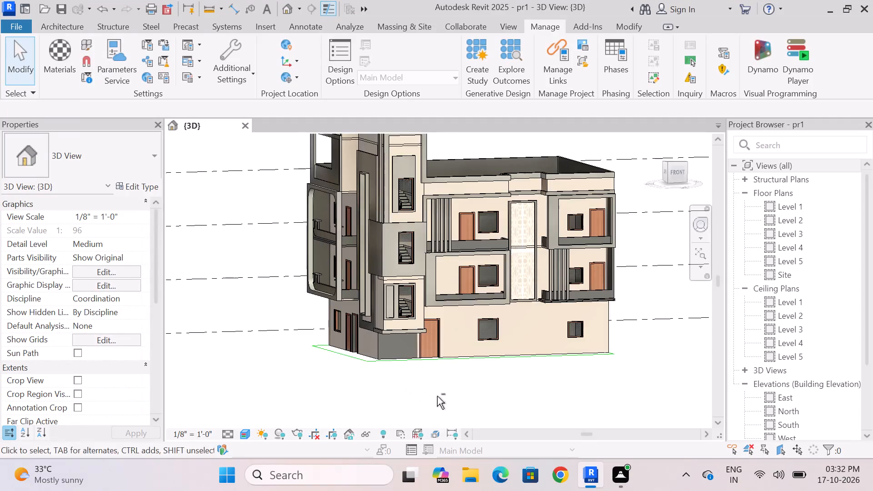
Create a new project material and name it 01 wpc.
middle_click_drag(437, 396, 493, 392, "shift")
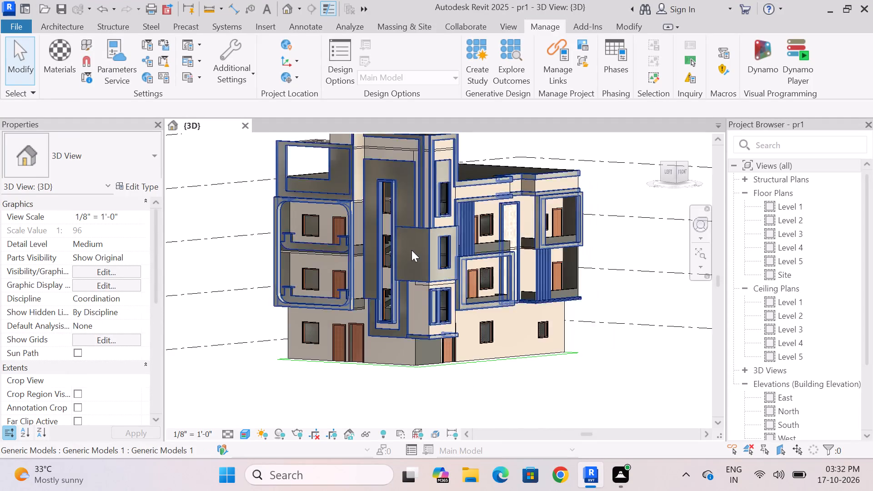
scroll(411, 250, "up", 3)
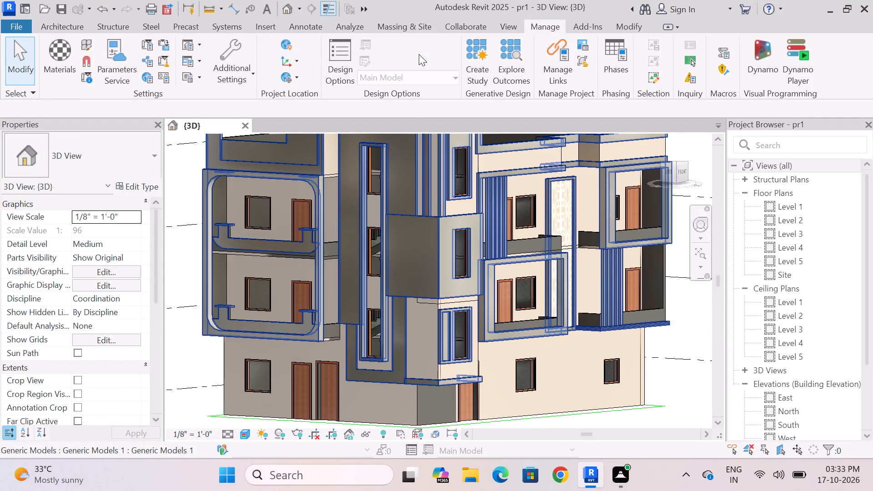
left_click(56, 58)
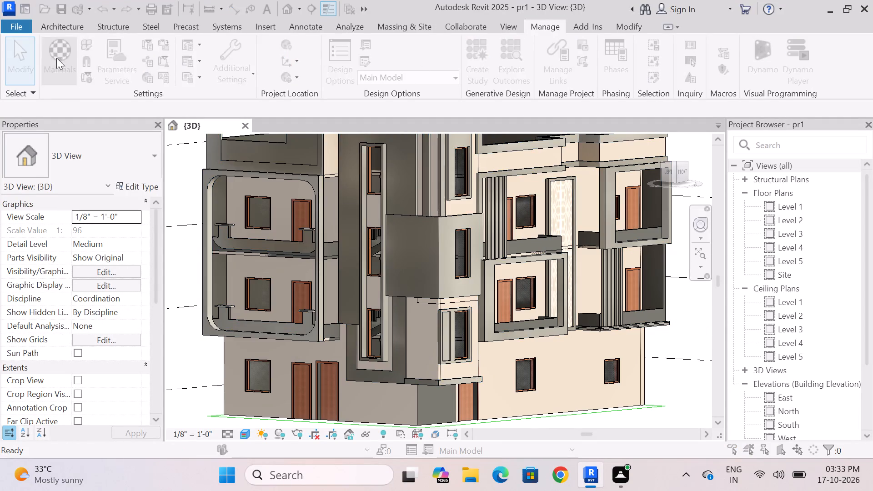
left_click(84, 371)
left_click(105, 385)
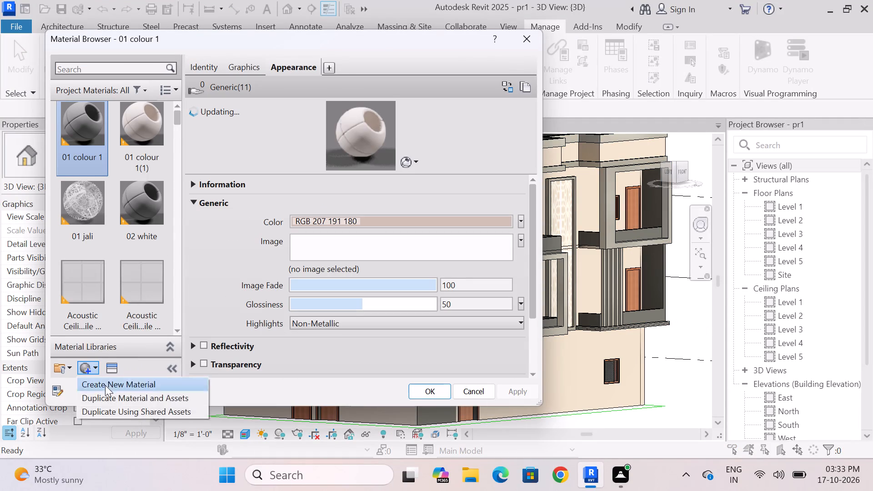
right_click(141, 214)
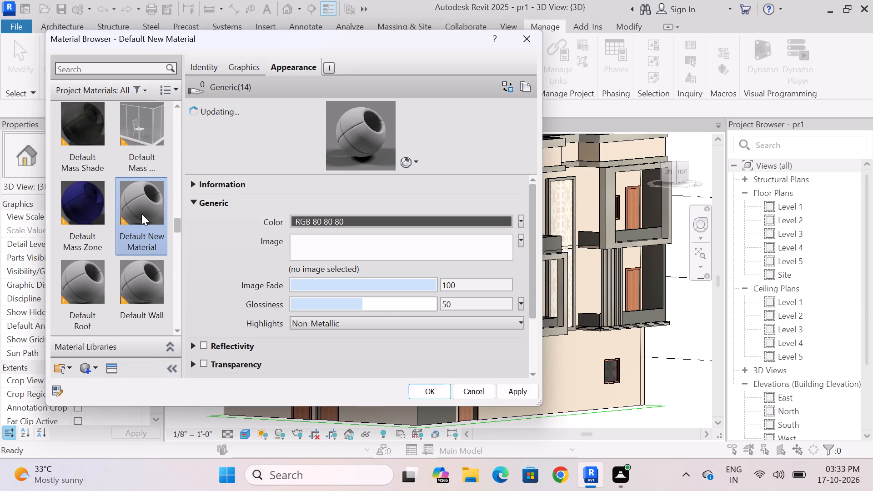
left_click(164, 271)
key("BackSpace")
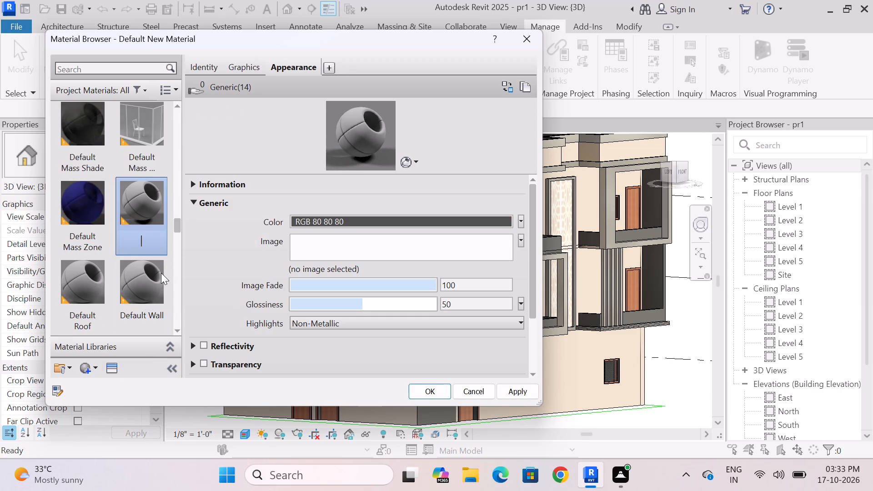
type("01 wpc")
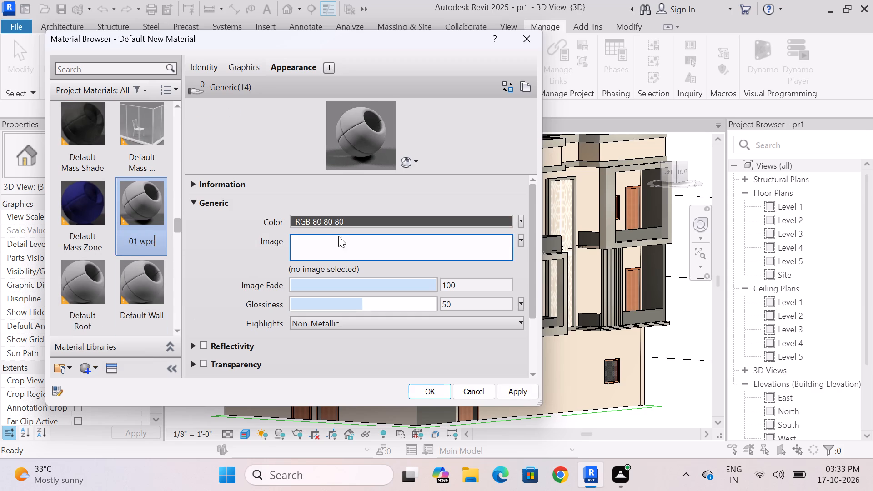
Assign wpc panels.jpg from the REVIT DOWNLOADS folder as the 01 wpc material's appearance image and apply it.
left_click(341, 253)
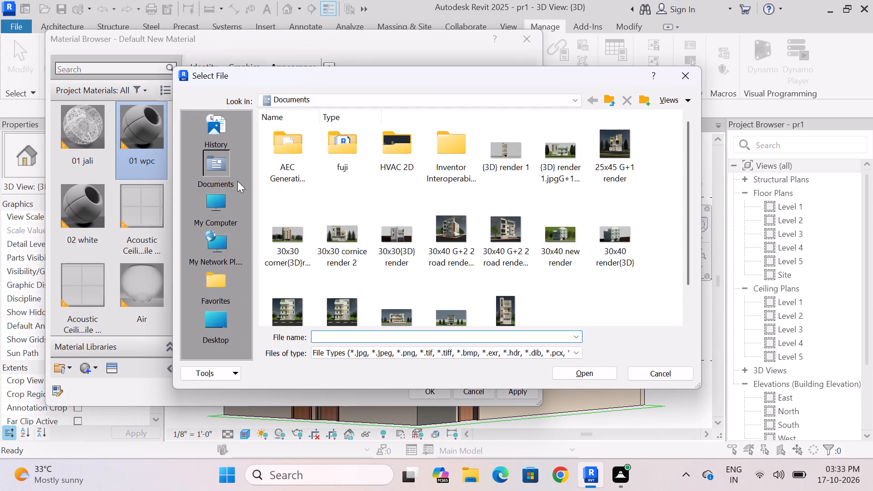
double_click(215, 210)
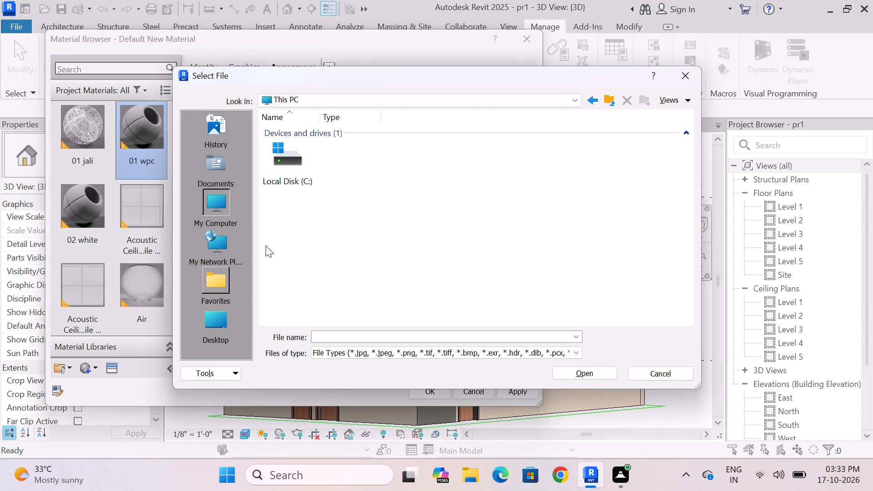
double_click(274, 175)
double_click(521, 251)
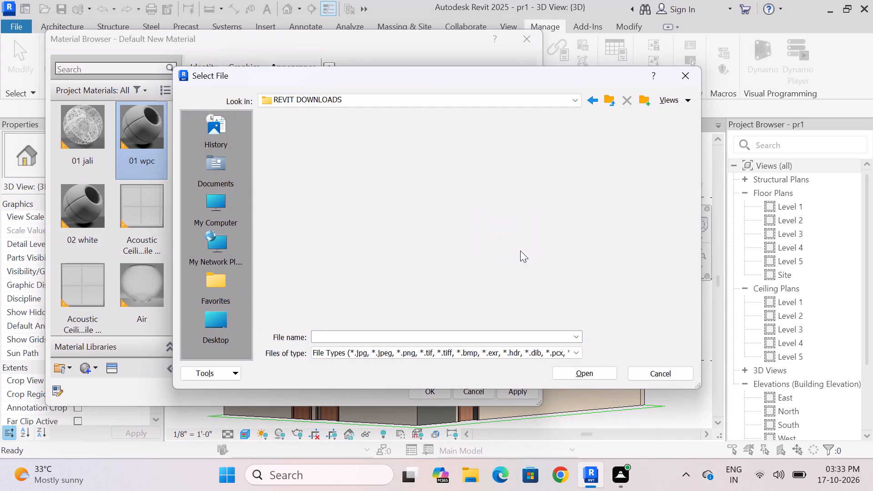
left_click(561, 230)
left_click(583, 371)
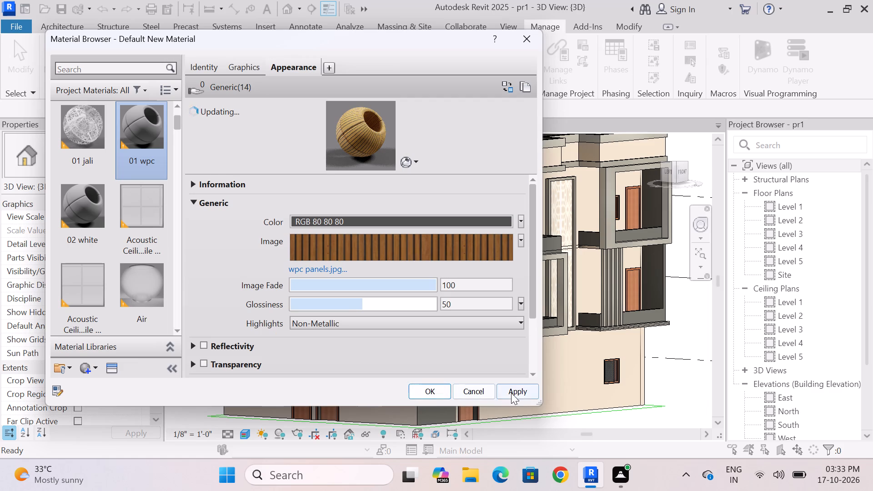
left_click(511, 393)
left_click(437, 391)
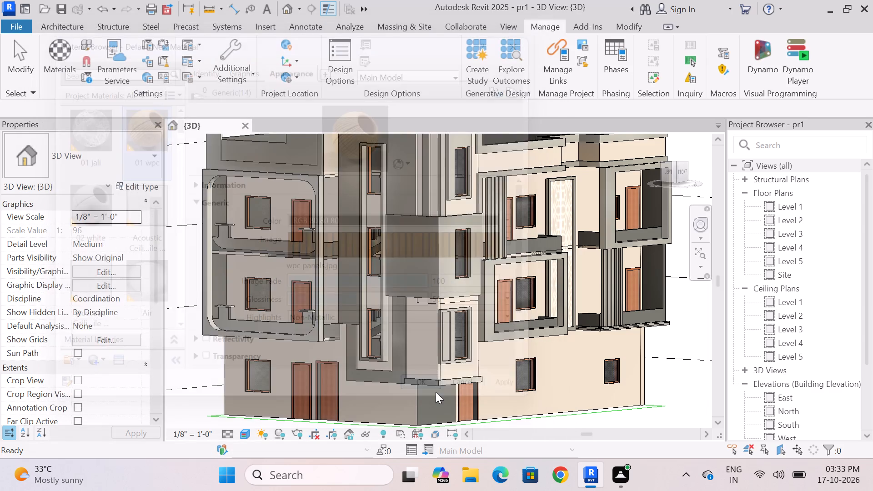
Edit the facade generic model in place and paint both outer faces of the stair tower's middle projecting box with 01 wpc.
left_click(499, 253)
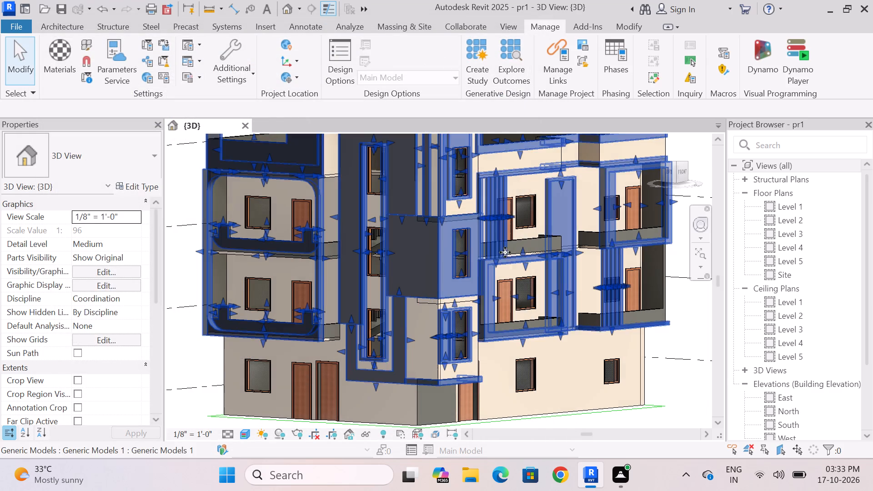
left_click(597, 65)
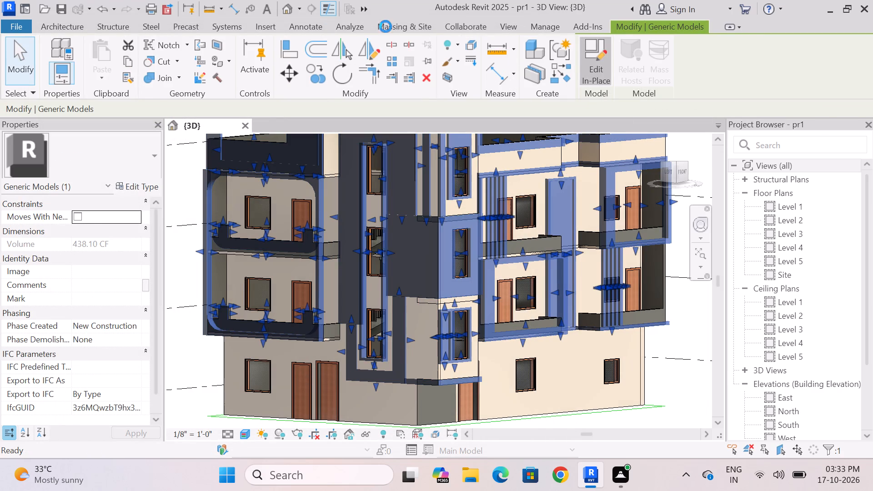
left_click(209, 73)
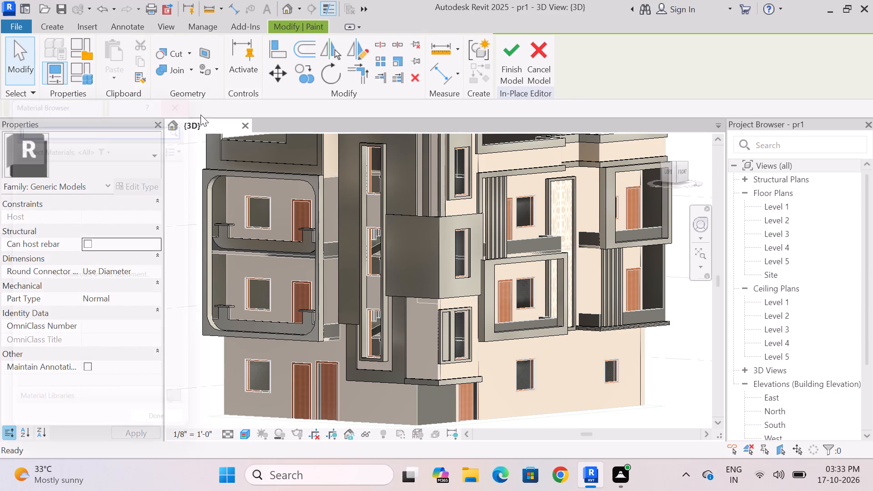
left_click_drag(45, 261, 49, 264)
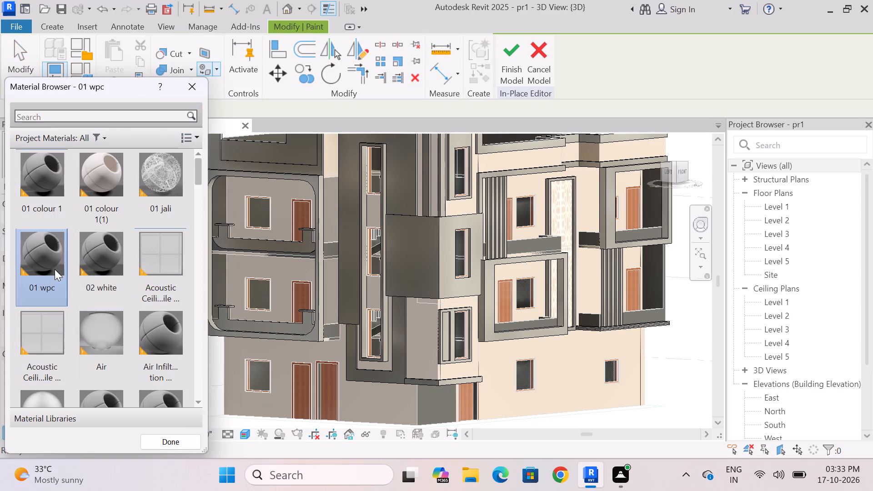
left_click(422, 250)
scroll(452, 227, "up", 7)
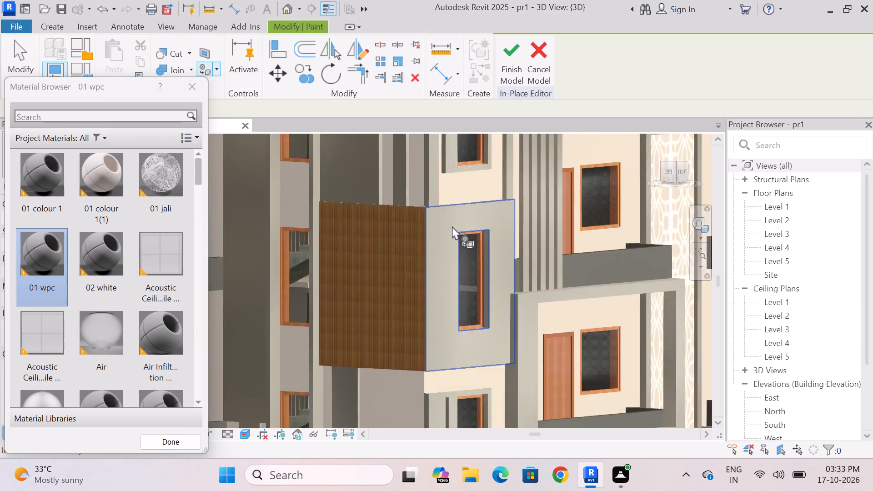
scroll(452, 226, "up", 4)
left_click(431, 226)
scroll(431, 227, "down", 8)
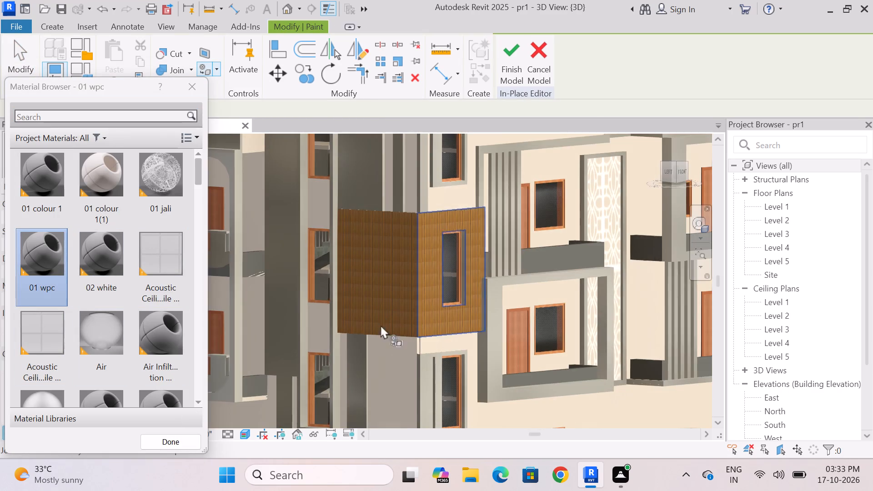
scroll(410, 287, "up", 8)
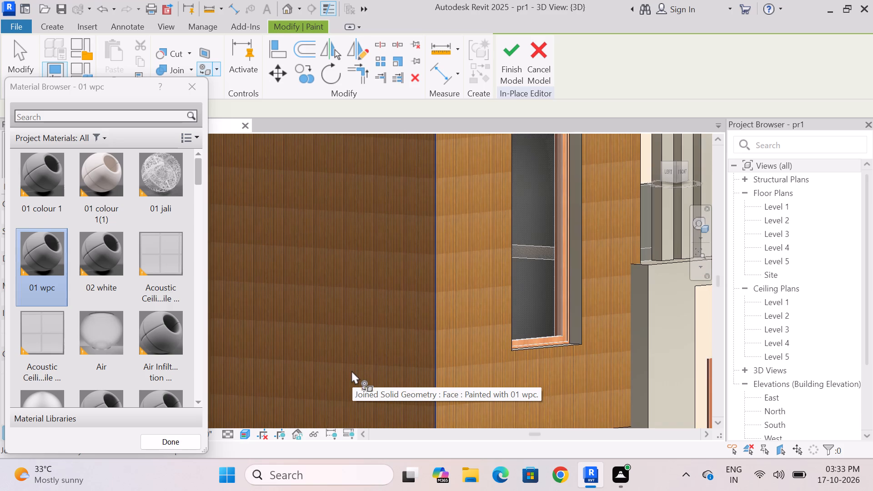
key("Escape")
Rotate the wpc panels.jpg texture of the 01 wpc material by 90 degrees.
scroll(380, 301, "down", 11)
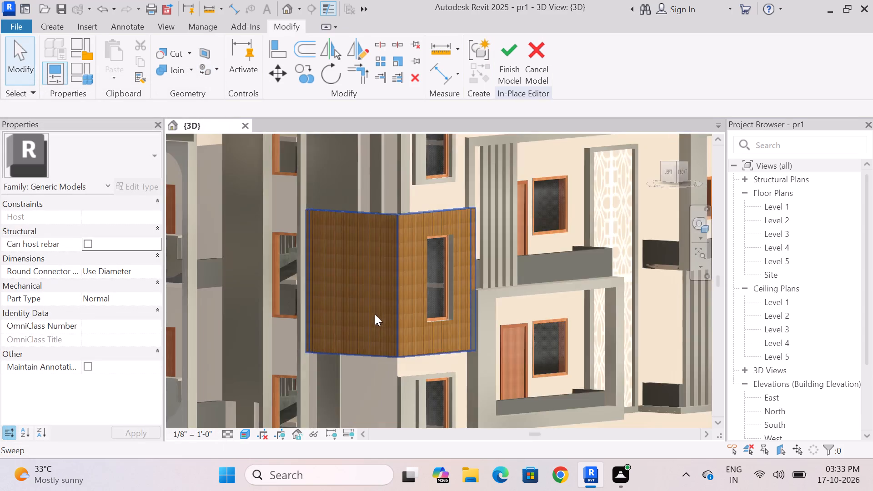
middle_click_drag(484, 386, 411, 381, "shift")
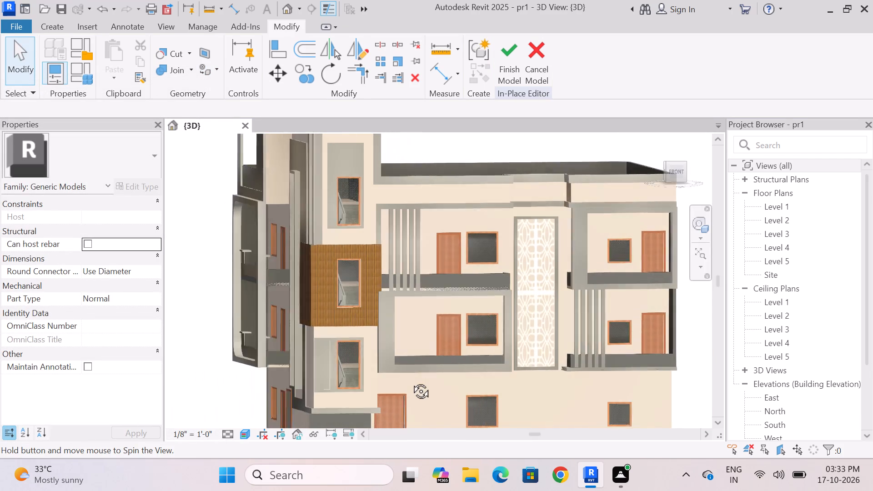
middle_click_drag(411, 381, 439, 378, "shift")
scroll(285, 281, "up", 8)
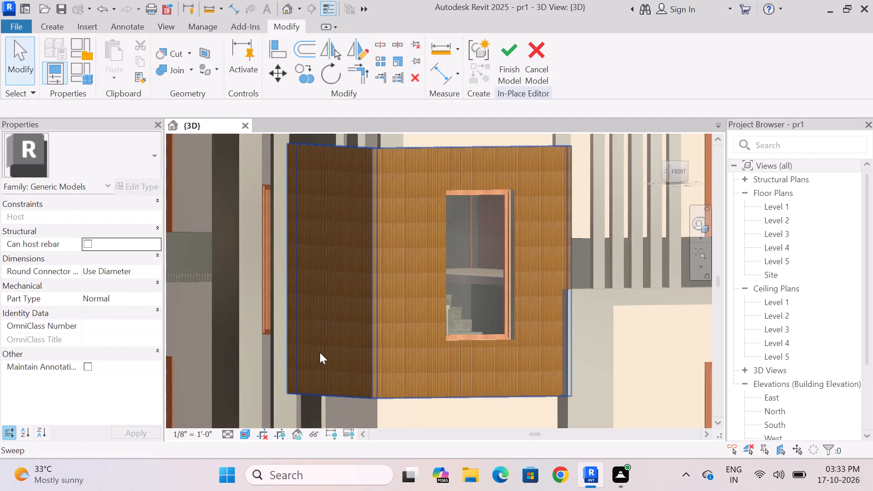
left_click(204, 30)
left_click(53, 66)
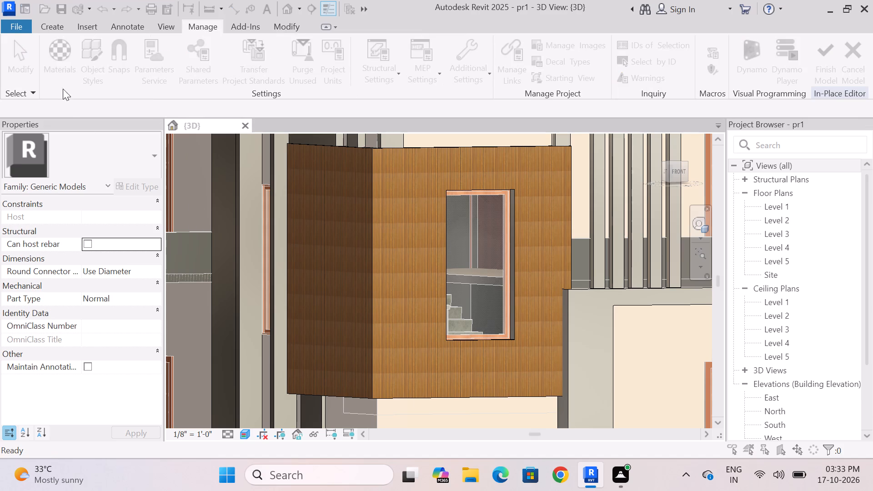
left_click(373, 248)
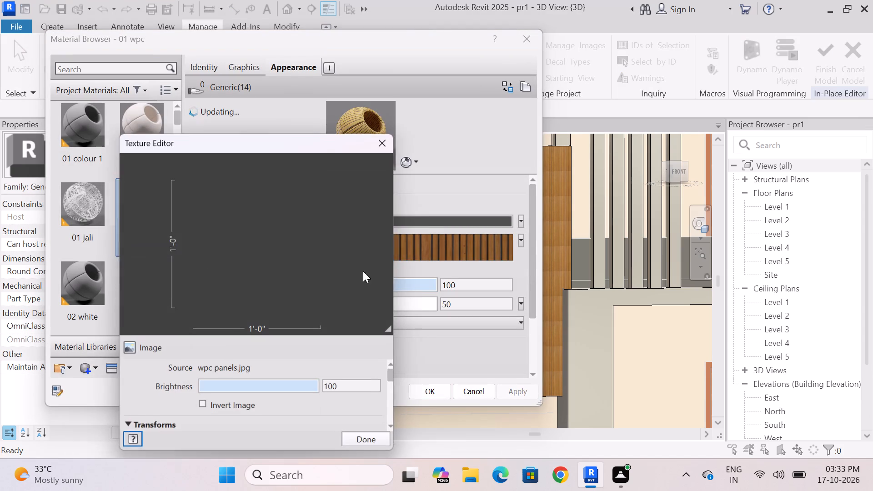
left_click_drag(393, 378, 393, 403)
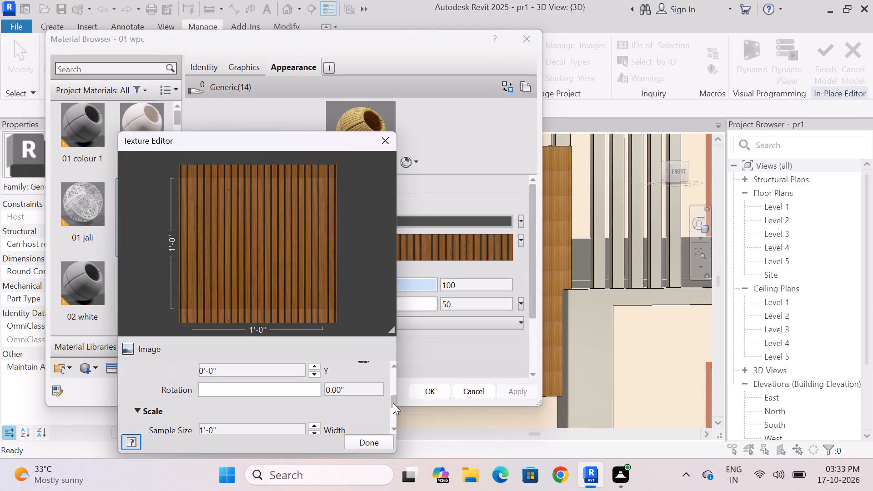
left_click_drag(393, 403, 391, 404)
left_click(366, 386)
key("BackSpace")
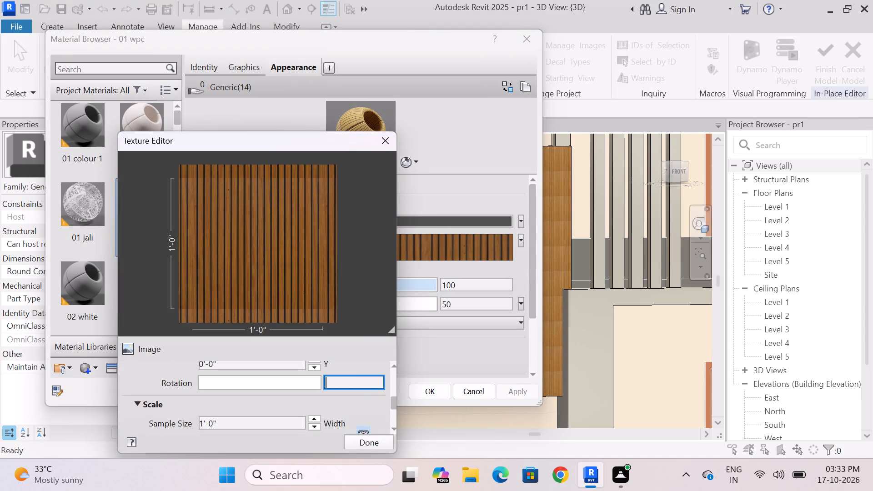
key("9")
key("0")
key("Return")
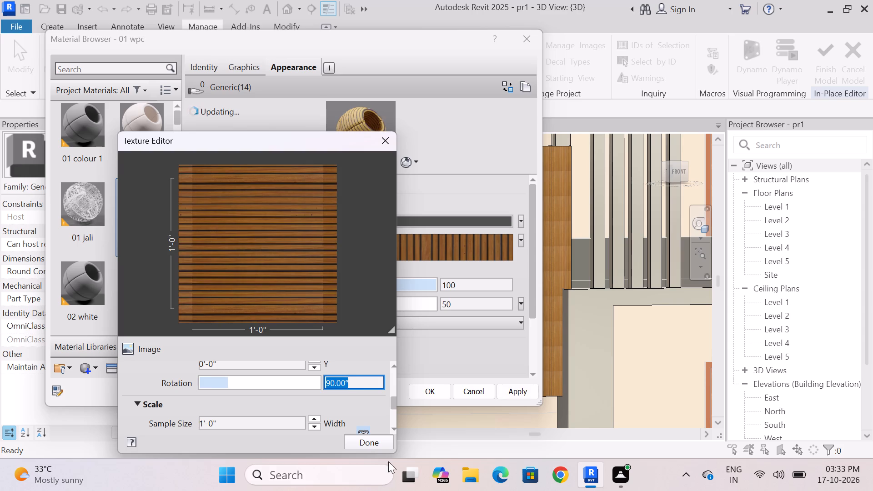
left_click(374, 440)
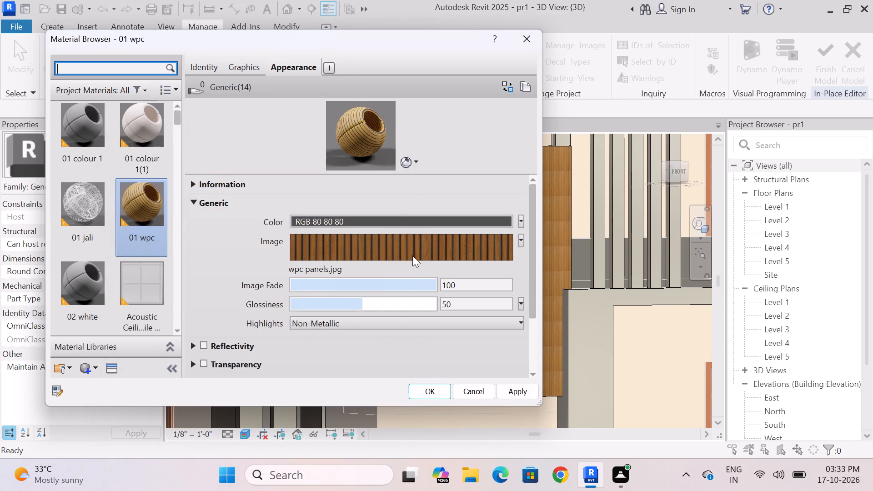
Set the wpc panels.jpg texture's sample width to 2' with linked height, and apply the 01 wpc material changes.
left_click(412, 251)
left_click_drag(392, 401, 392, 413)
left_click_drag(393, 413, 395, 407)
left_click(289, 391)
key("BackSpace")
key("2")
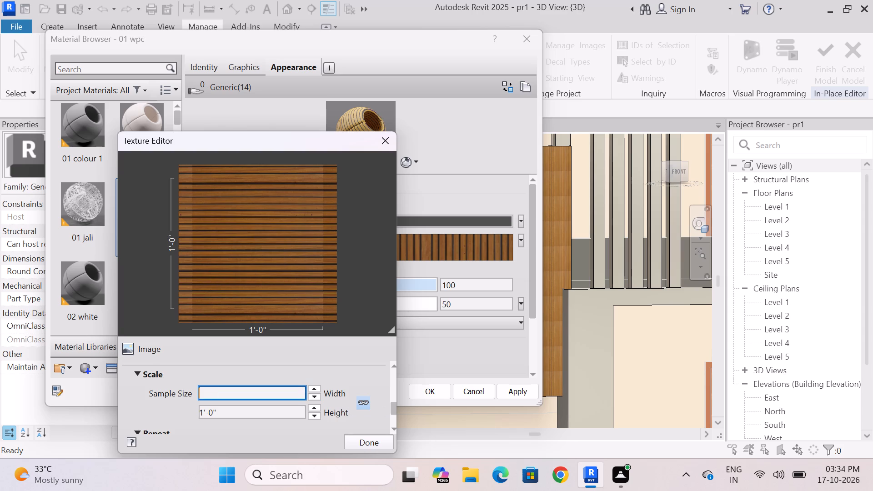
key("apostrophe")
key("Return")
left_click(354, 441)
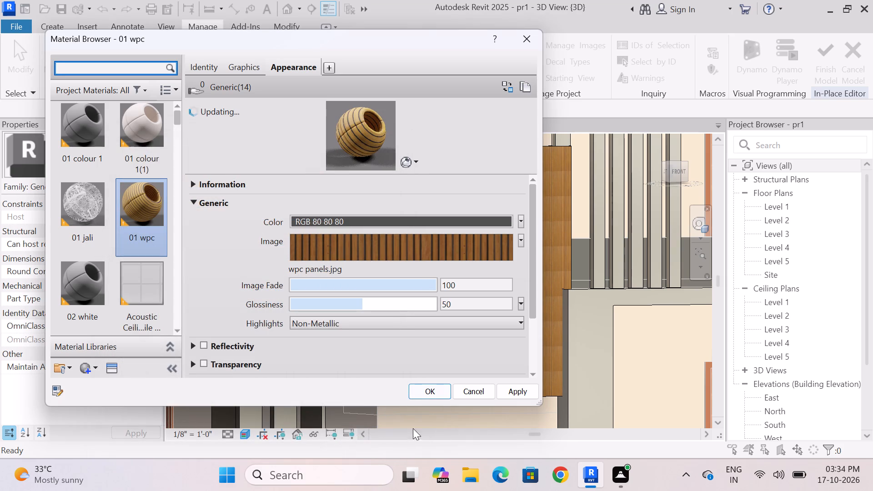
left_click(515, 390)
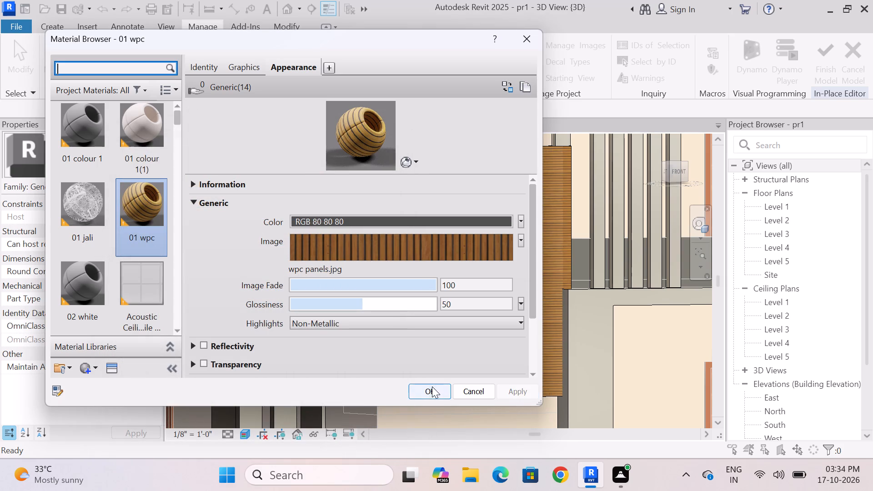
left_click_drag(432, 386, 431, 391)
Finish the in-place edit of the facade generic model.
scroll(326, 300, "down", 3)
scroll(254, 349, "down", 2)
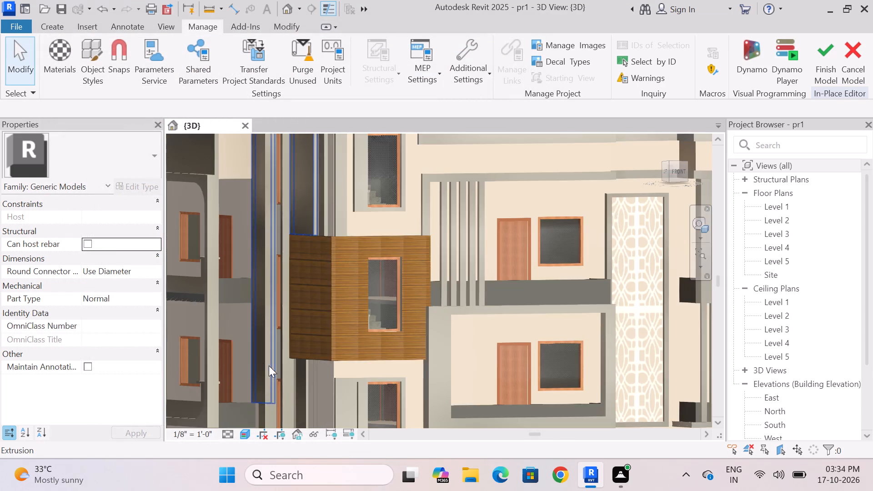
scroll(428, 300, "down", 4)
scroll(371, 301, "up", 7)
scroll(355, 291, "down", 7)
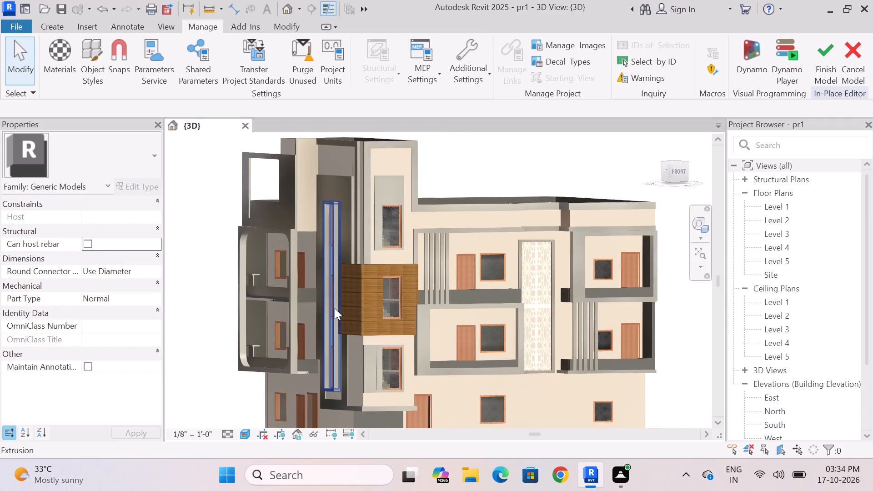
left_click(820, 49)
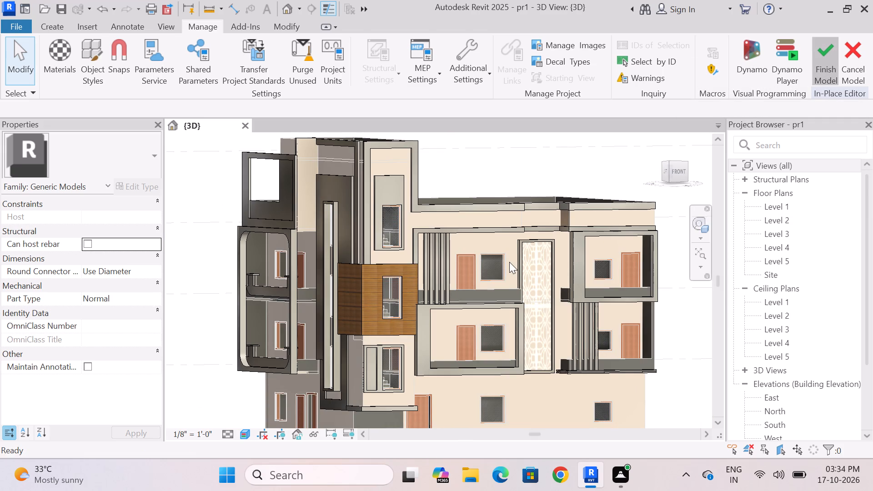
scroll(505, 257, "down", 2)
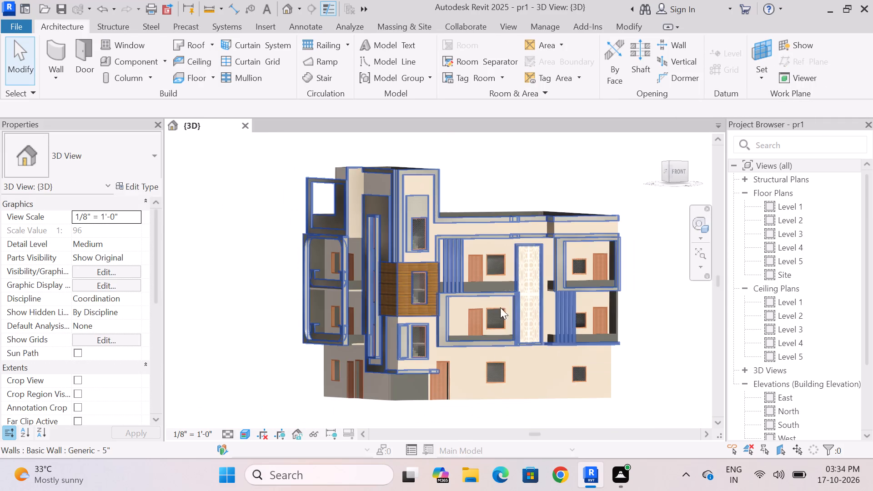
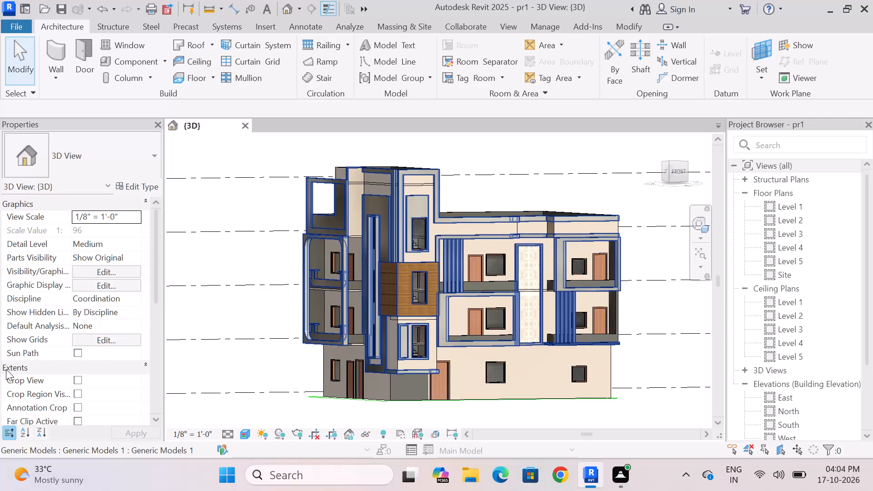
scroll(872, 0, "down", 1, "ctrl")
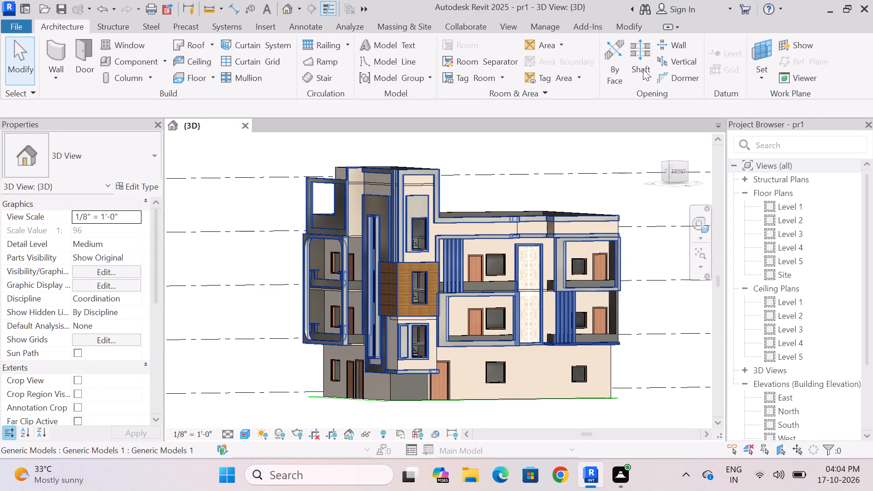
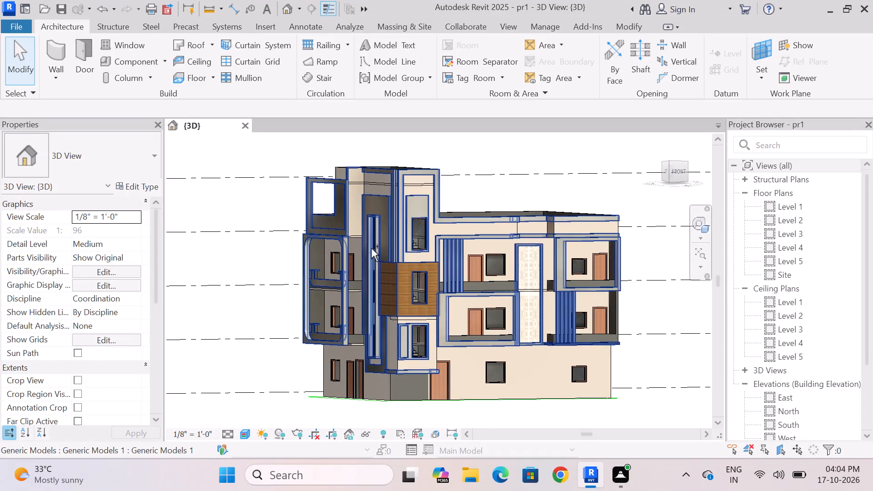
Examine the building's front and side facades in the 3D view from different distances and angles.
scroll(454, 293, "down", 4, "ctrl")
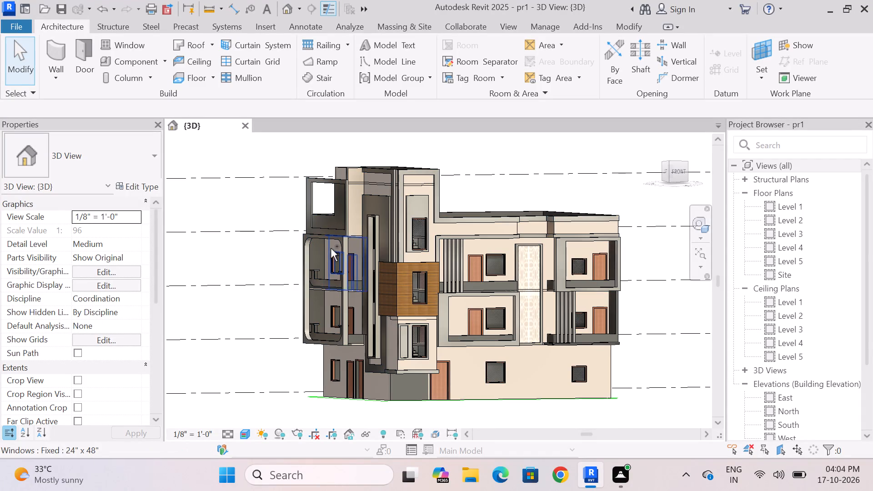
scroll(467, 353, "down", 2, "ctrl")
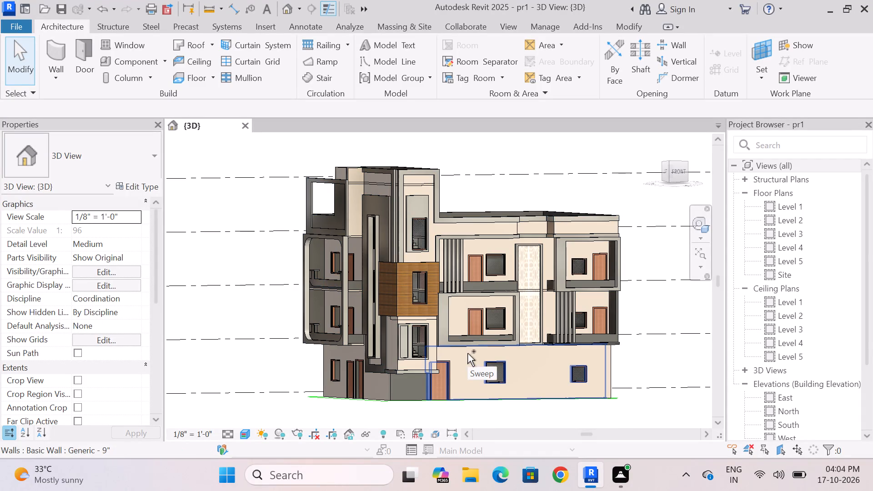
scroll(467, 353, "up", 3, "ctrl")
scroll(488, 296, "up", 4, "ctrl")
scroll(488, 296, "down", 5, "ctrl")
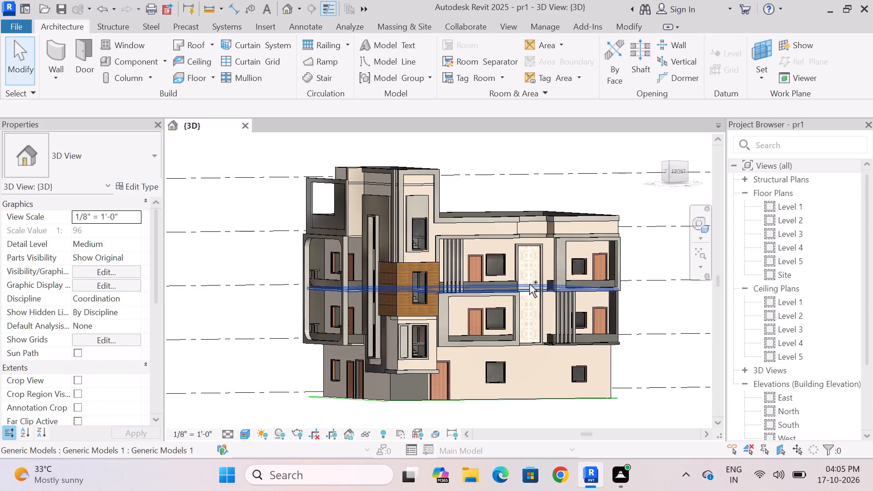
scroll(570, 278, "up", 3, "ctrl")
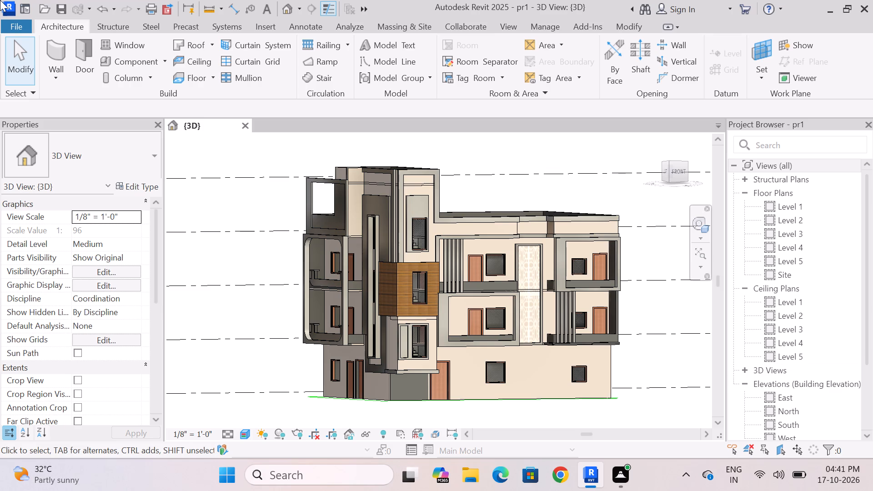
scroll(386, 326, "down", 7)
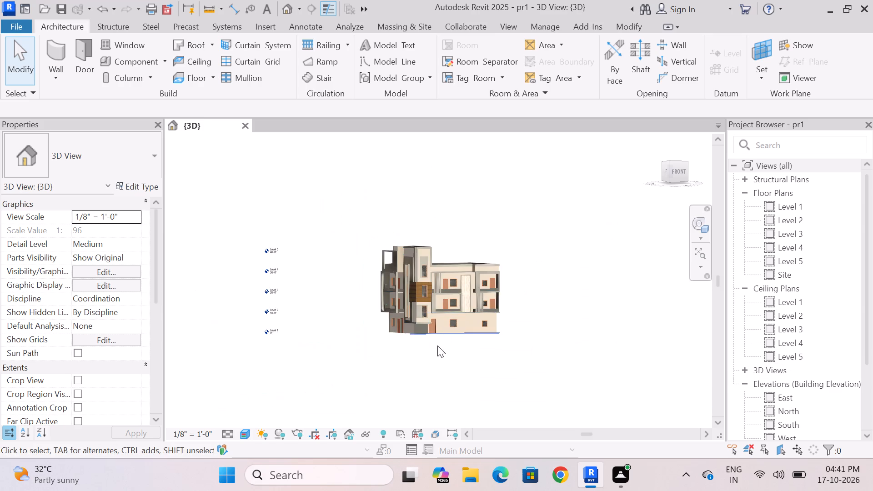
scroll(437, 346, "up", 7)
scroll(434, 355, "down", 4)
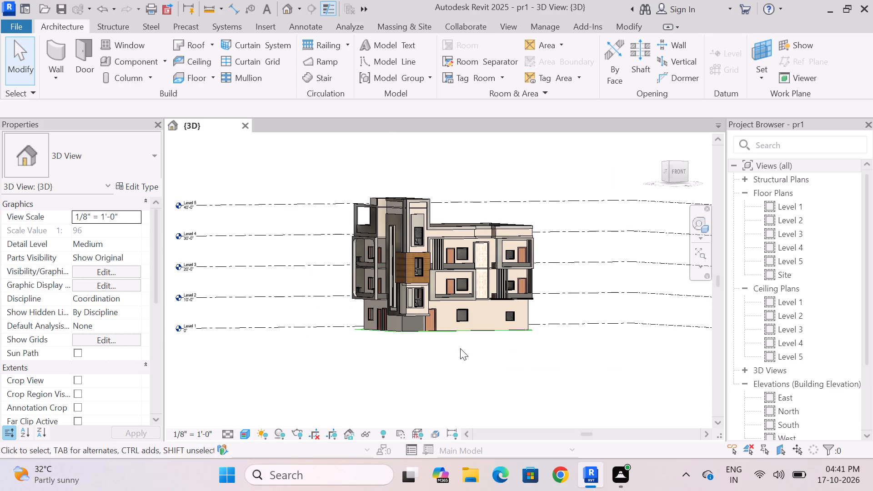
middle_click_drag(459, 347, 439, 361, "shift")
scroll(439, 366, "down", 3)
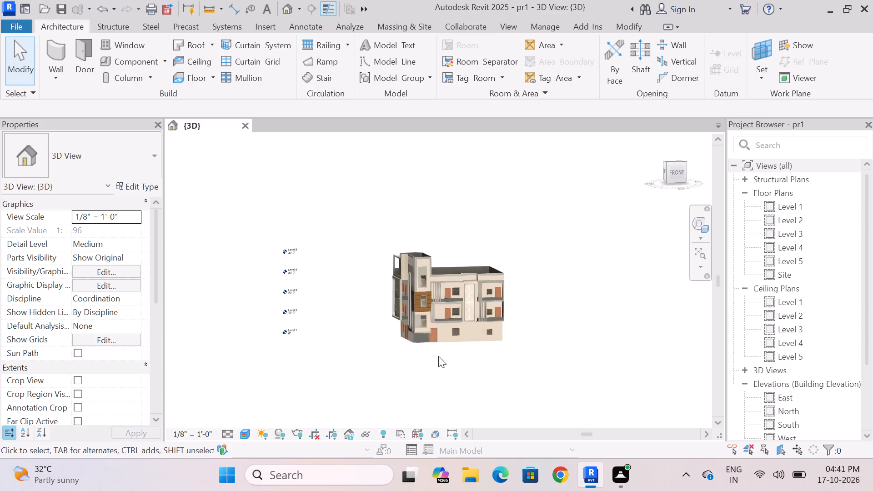
scroll(433, 301, "up", 5)
scroll(484, 270, "down", 2)
scroll(448, 341, "up", 4)
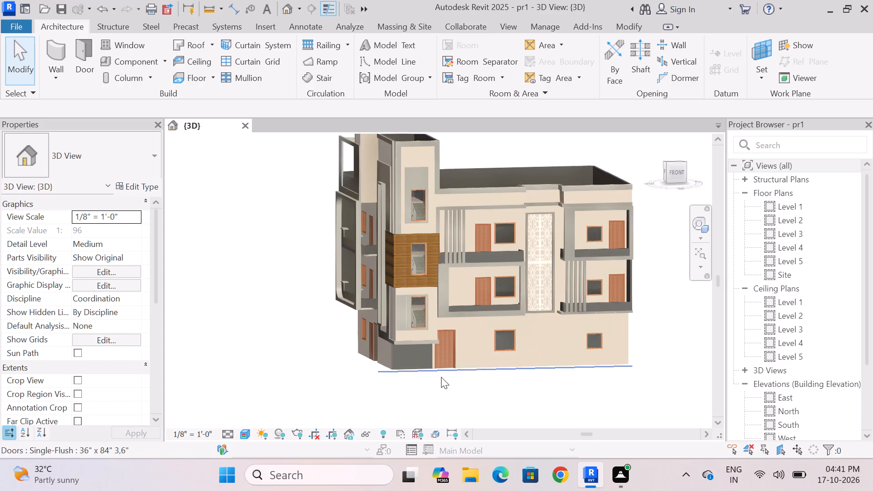
middle_click_drag(446, 375, 497, 359, "shift")
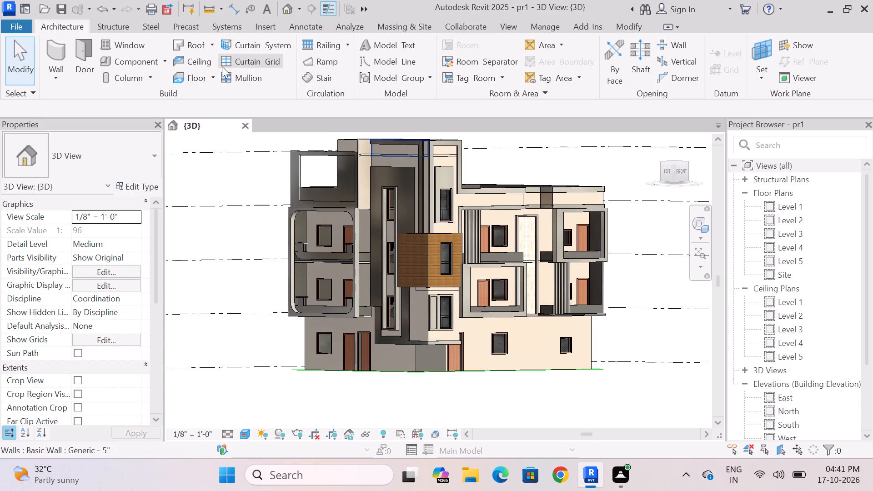
Open the in-place generic model containing the facade trim and balcony frames for editing.
left_click(439, 260)
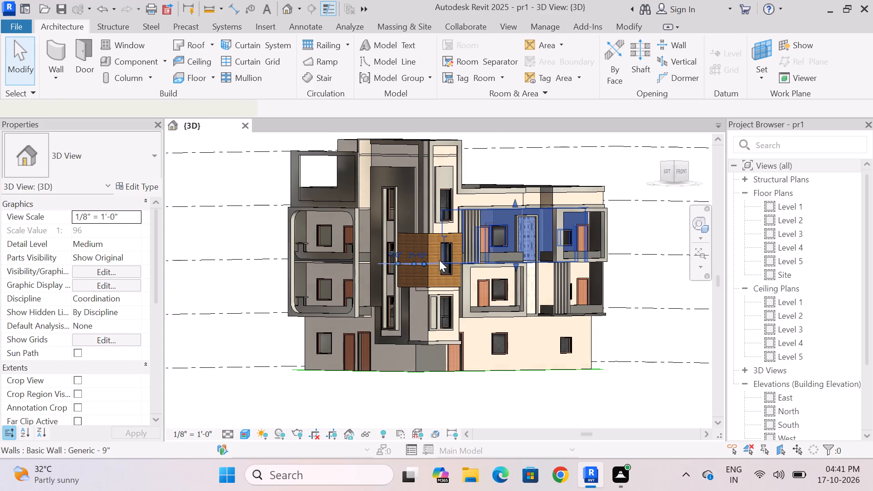
key("Escape")
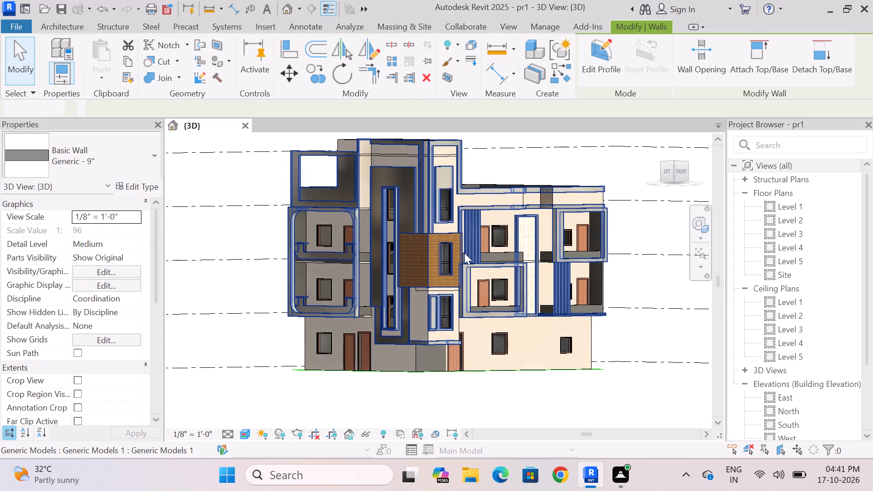
left_click(474, 235)
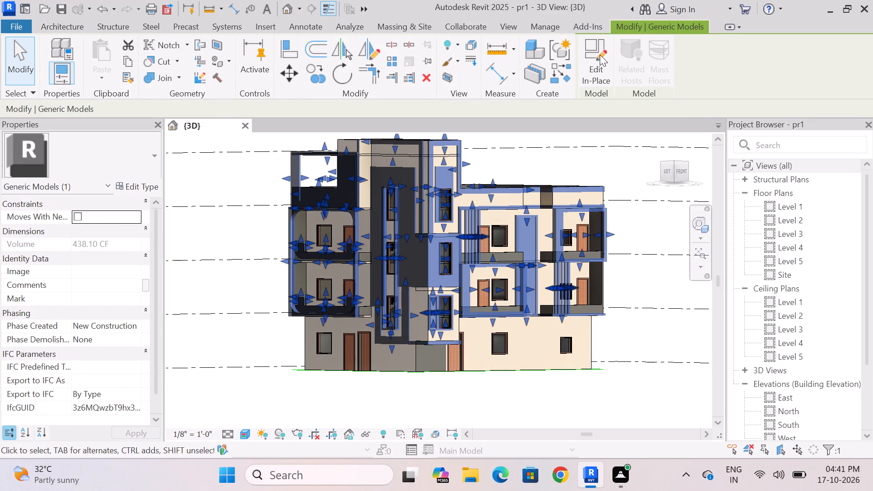
left_click(600, 55)
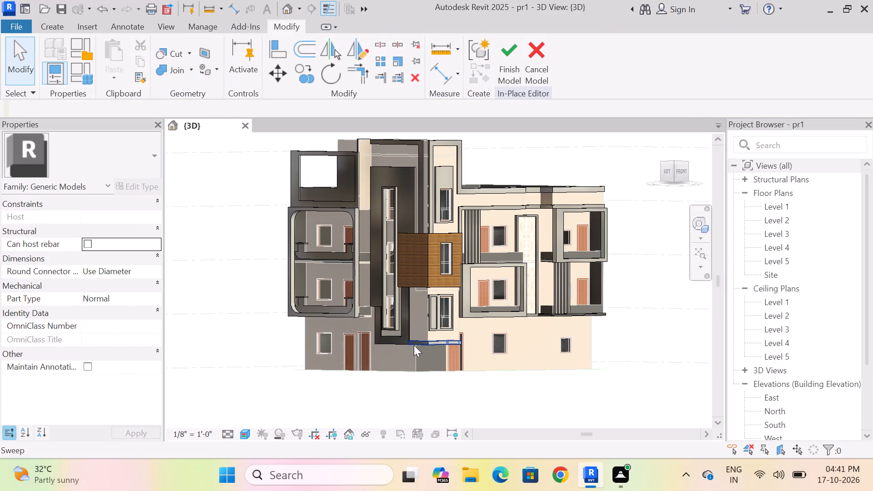
Paint the ground-floor front wall face beneath the projecting stair tower with the material 01 colour 1.
left_click(202, 73)
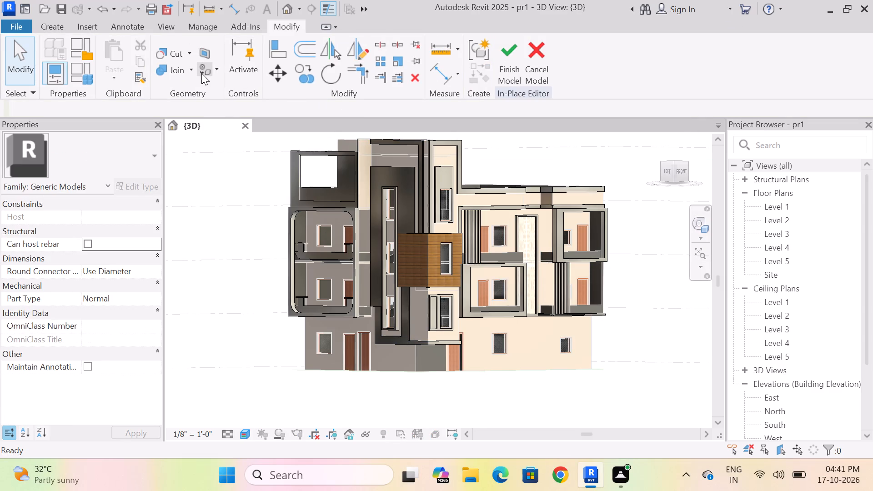
left_click(49, 172)
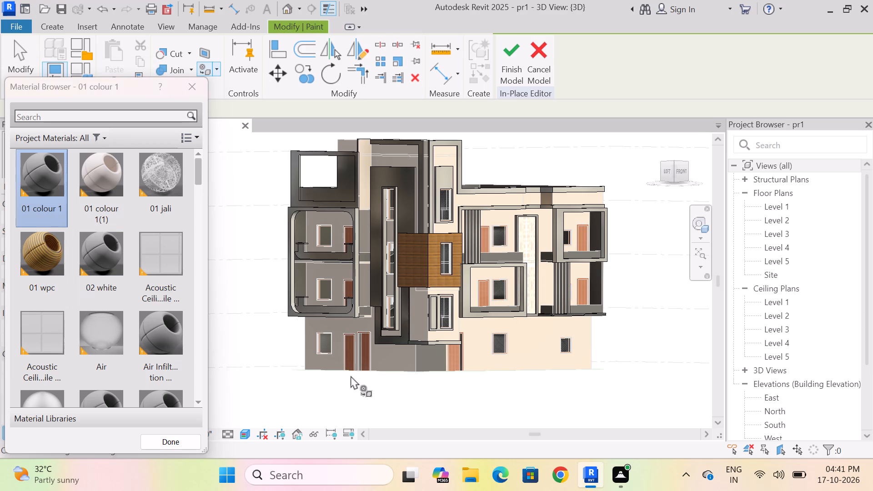
scroll(422, 342, "up", 8)
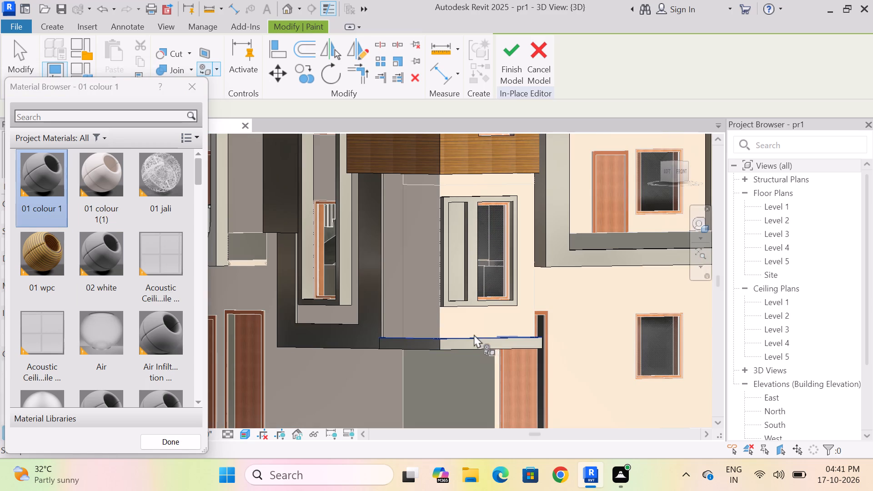
middle_click_drag(462, 334, 427, 335, "shift")
scroll(463, 240, "down", 3)
left_click(416, 341)
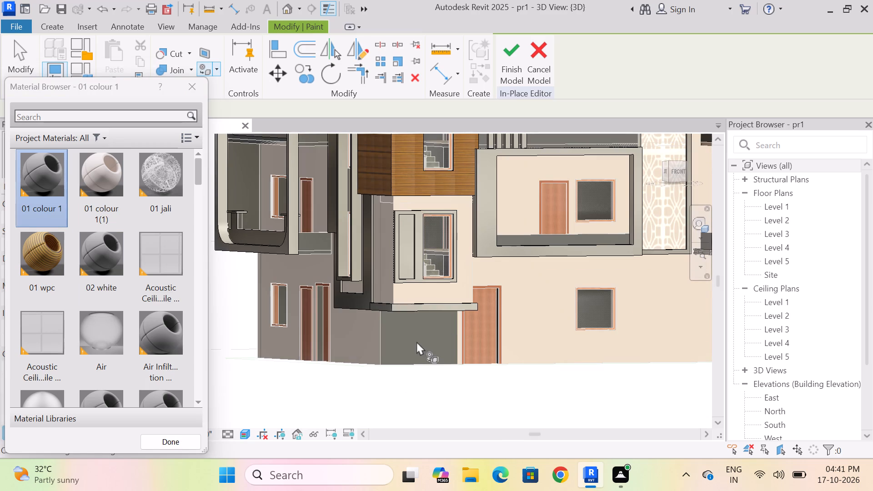
scroll(381, 330, "up", 12)
left_click(409, 333)
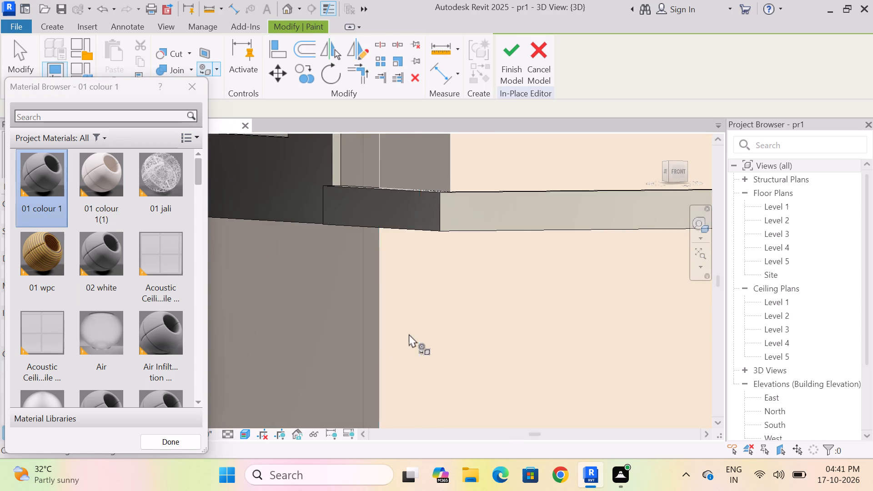
Paint the front face of the Level 3 balcony frame beyond the jali panel with the material 01 colour 1(1).
scroll(408, 334, "down", 8)
scroll(512, 325, "down", 4)
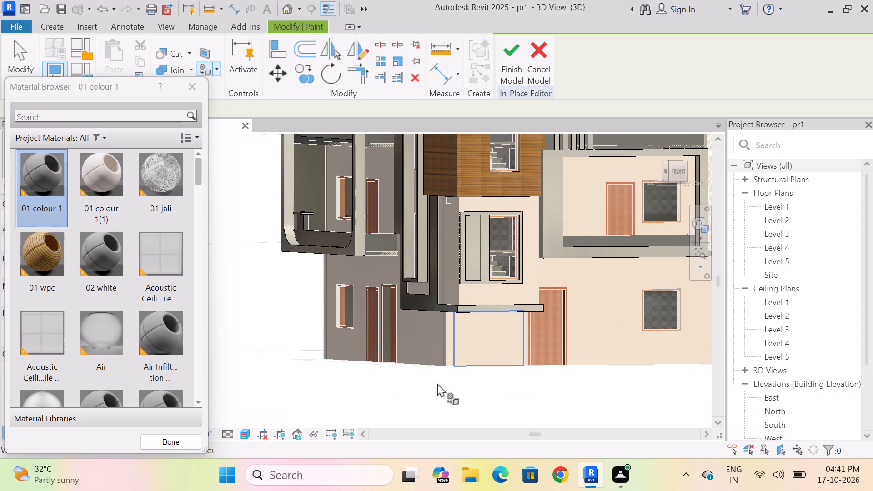
middle_click_drag(438, 383, 440, 388, "shift")
scroll(428, 387, "down", 5)
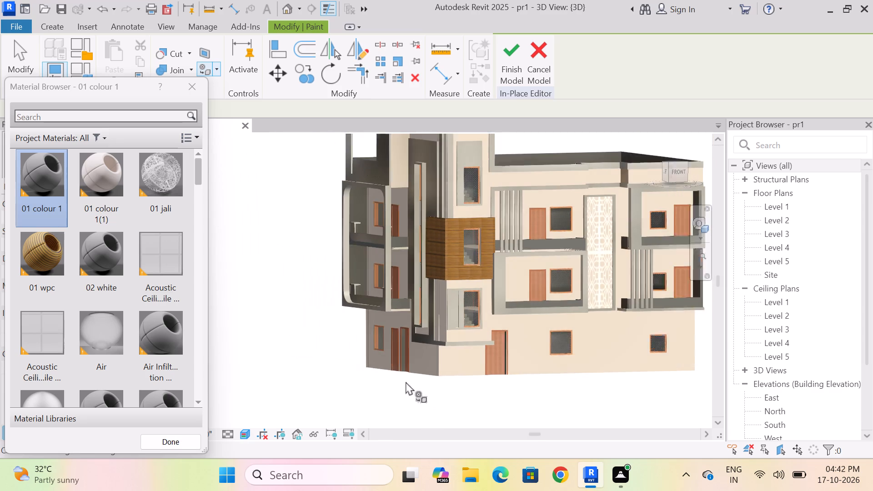
left_click(102, 182)
scroll(447, 300, "down", 1)
scroll(510, 378, "up", 3)
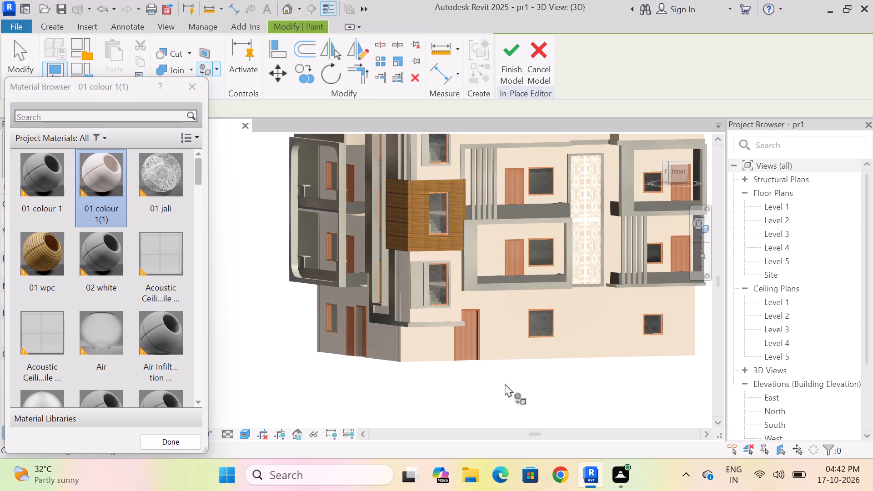
scroll(399, 166, "up", 7)
scroll(381, 214, "down", 3)
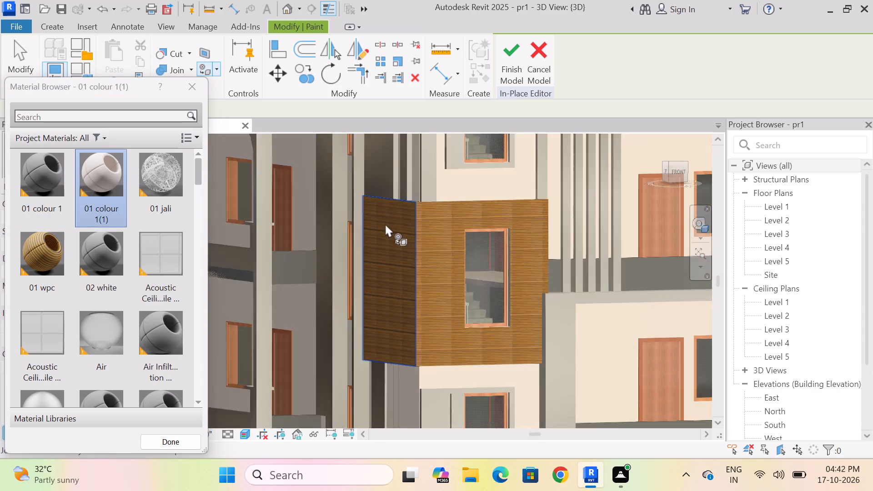
scroll(385, 224, "down", 9)
scroll(516, 229, "up", 8)
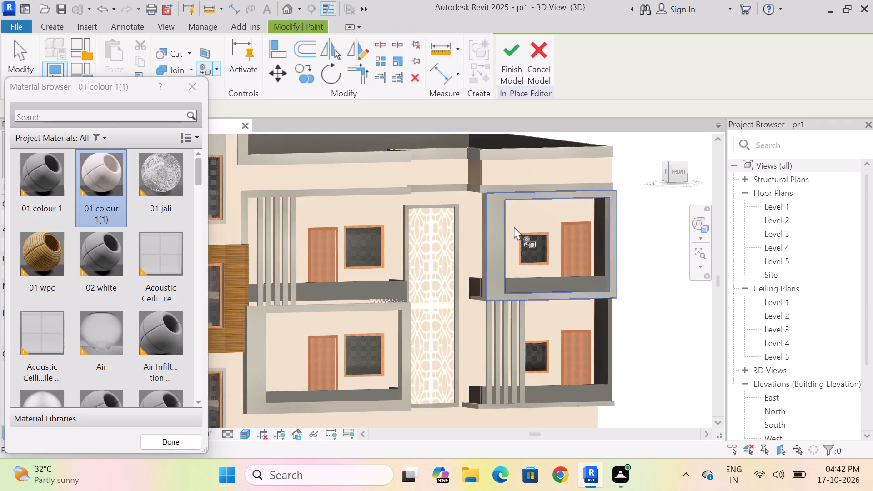
scroll(512, 227, "up", 1)
left_click(492, 215)
scroll(492, 215, "down", 5)
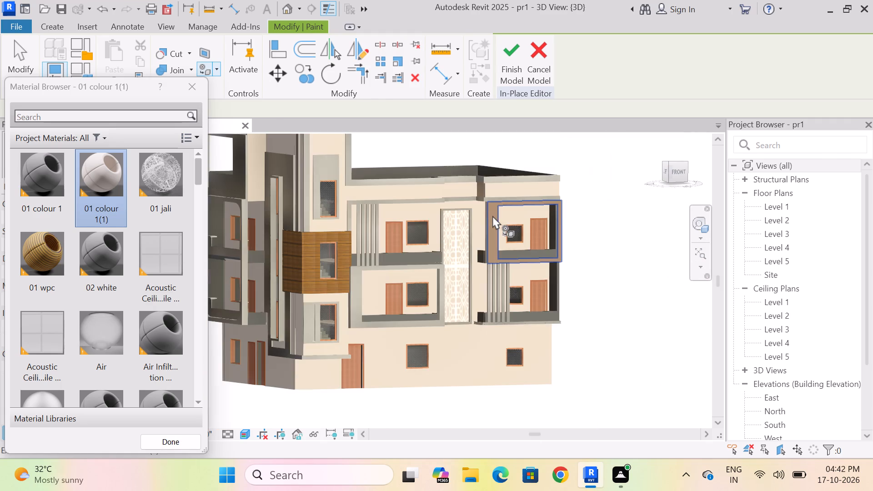
Paint the front, outer side and top faces of the Level 2 balcony frame beside the tower with 01 colour 1(1).
scroll(354, 293, "up", 9)
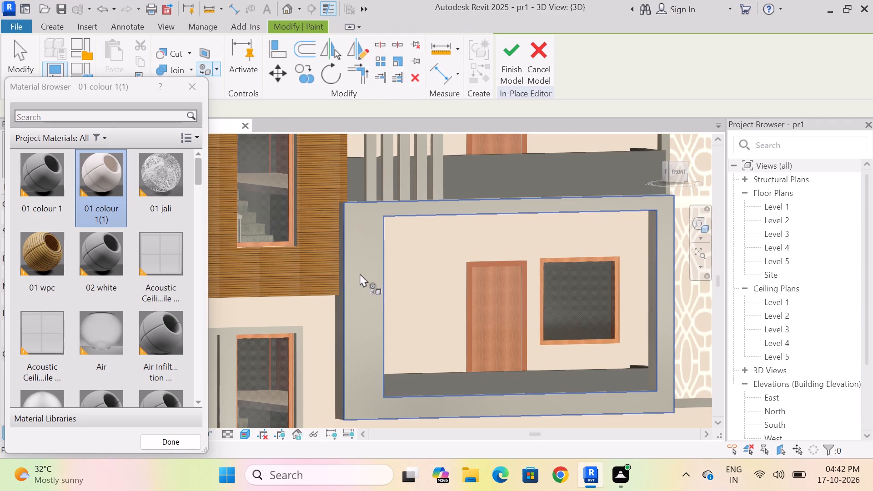
left_click(360, 273)
scroll(328, 205, "up", 3)
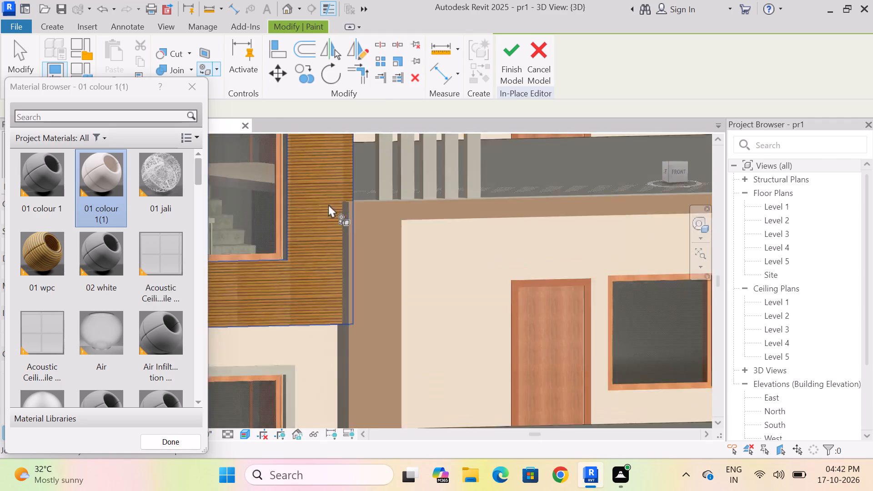
scroll(328, 204, "up", 10)
left_click(386, 217)
scroll(381, 254, "down", 4)
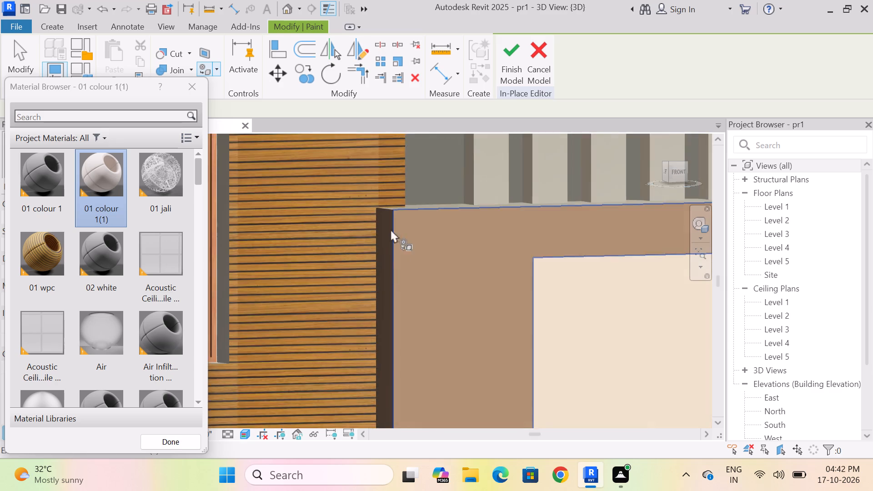
scroll(400, 202, "up", 11)
left_click(488, 230)
scroll(421, 261, "down", 4)
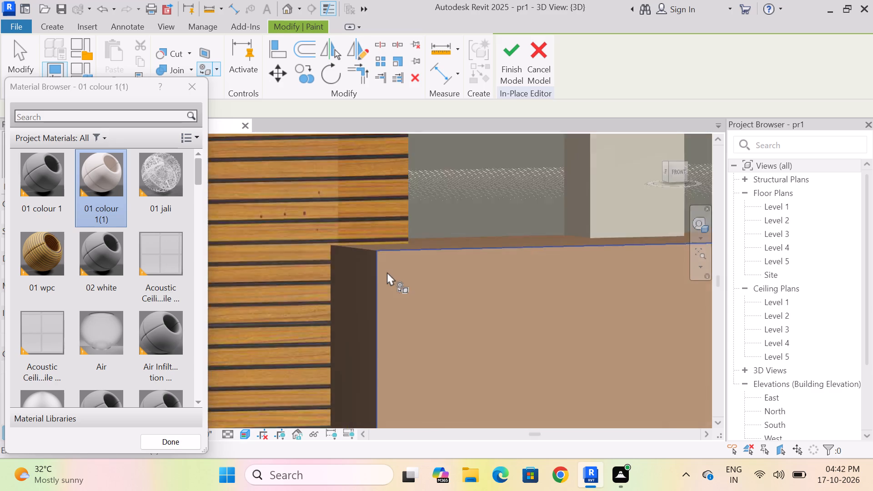
Paint the outer side face and the inner side face of the Level 3 balcony frame with 01 colour 1(1).
scroll(387, 272, "down", 20)
scroll(387, 272, "down", 7)
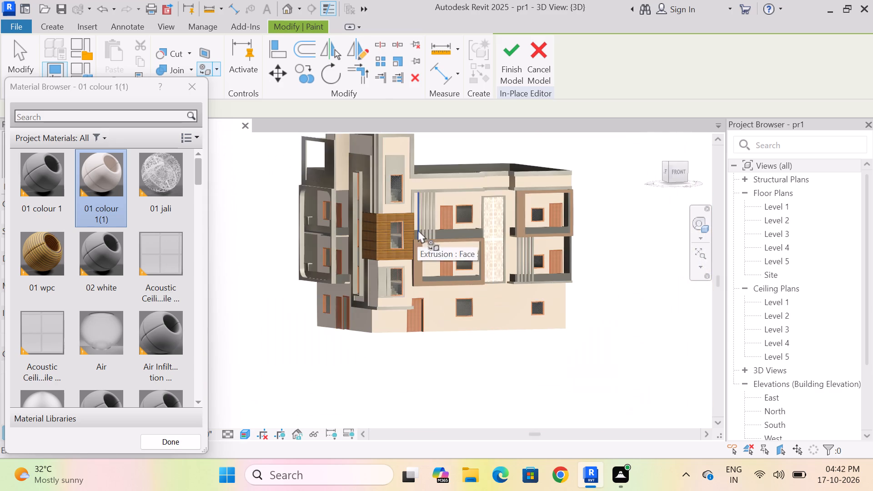
scroll(540, 194, "up", 20)
scroll(540, 194, "up", 6)
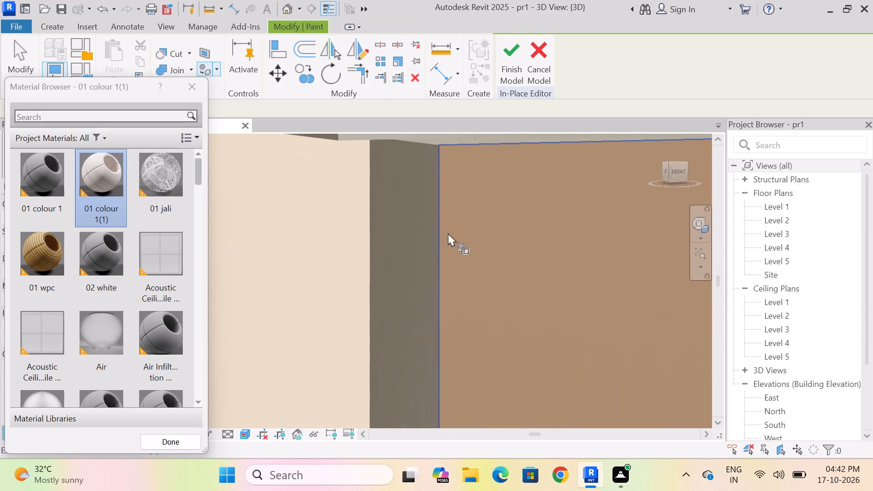
left_click(414, 245)
scroll(430, 188, "down", 19)
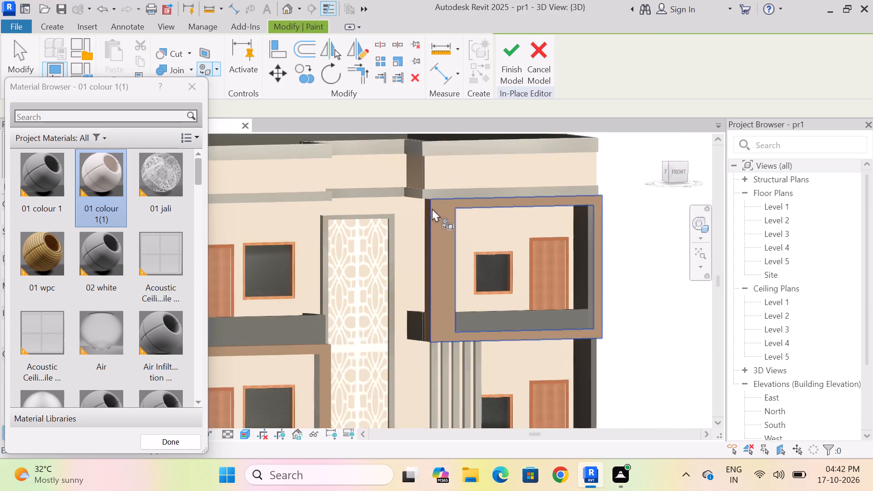
scroll(432, 208, "down", 1)
scroll(551, 220, "up", 17)
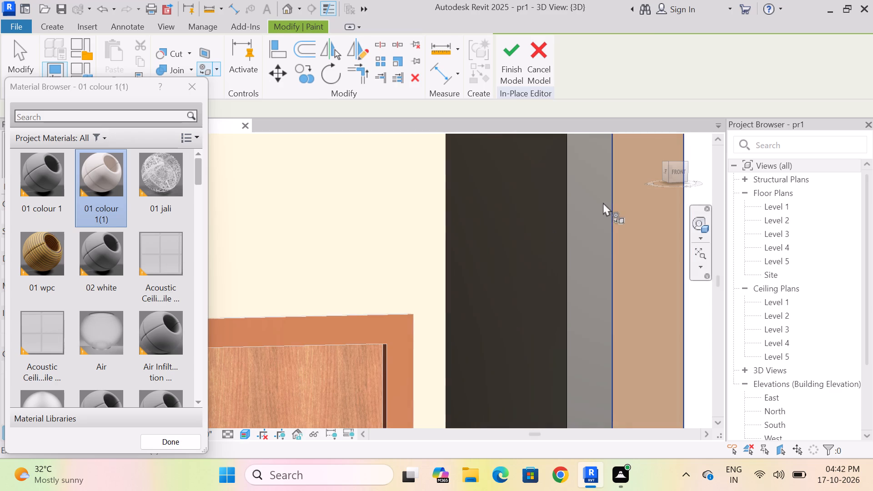
left_click(598, 200)
scroll(585, 172, "down", 13)
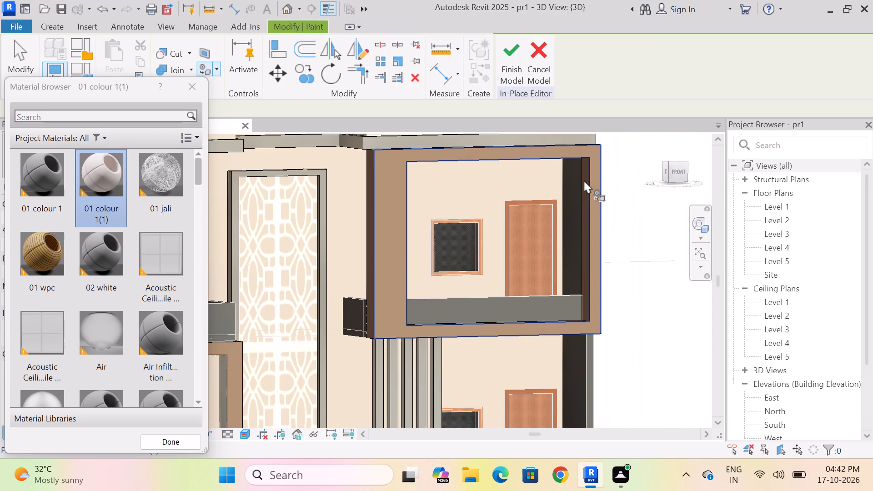
scroll(584, 181, "down", 4)
scroll(406, 271, "down", 3)
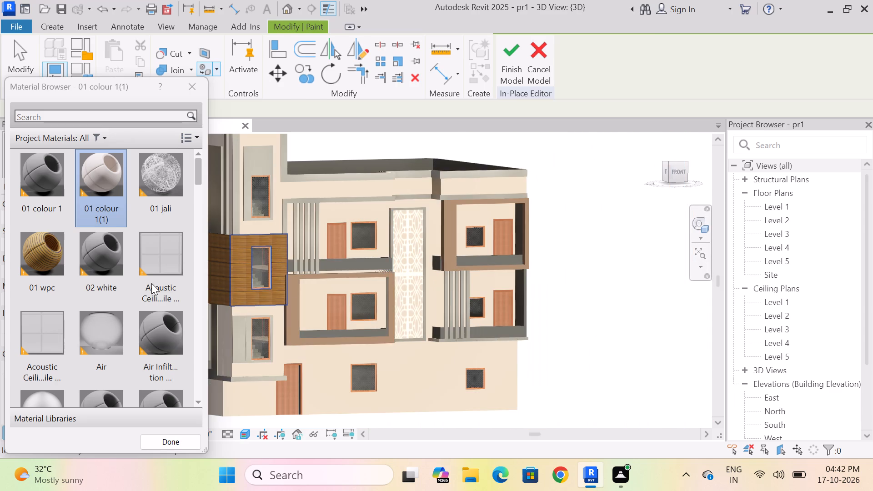
middle_click_drag(366, 316, 351, 313, "shift")
middle_click_drag(300, 276, 294, 276, "shift")
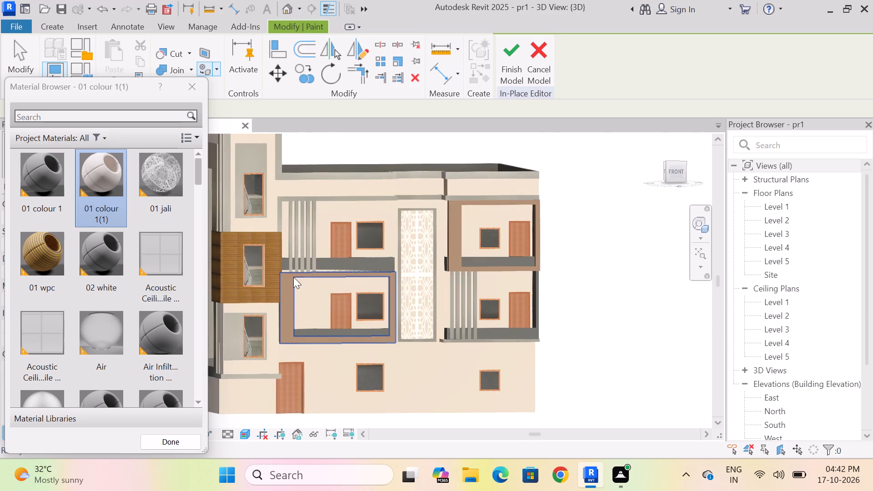
Paint the front face of the L-shaped frame around the Level 3 balcony beside the tower with 01 colour 1(1).
middle_click_drag(260, 247, 252, 245, "shift")
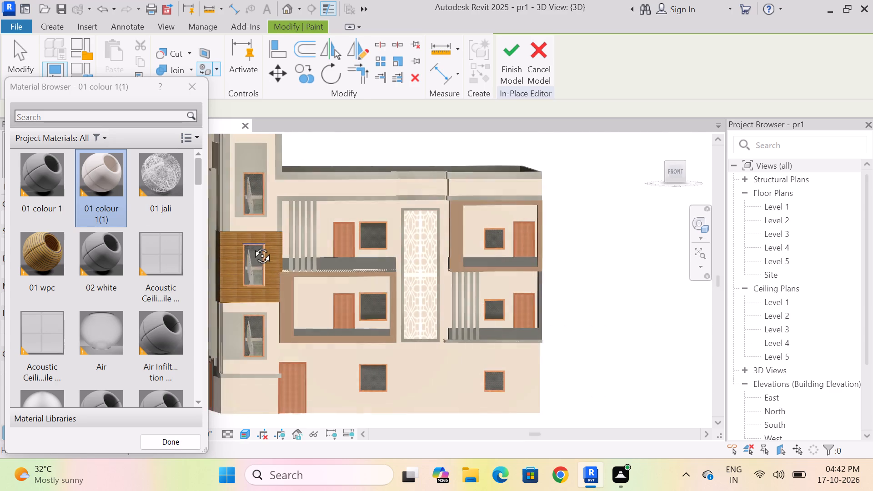
middle_click_drag(252, 245, 251, 245, "shift")
scroll(276, 199, "up", 9)
left_click(287, 213)
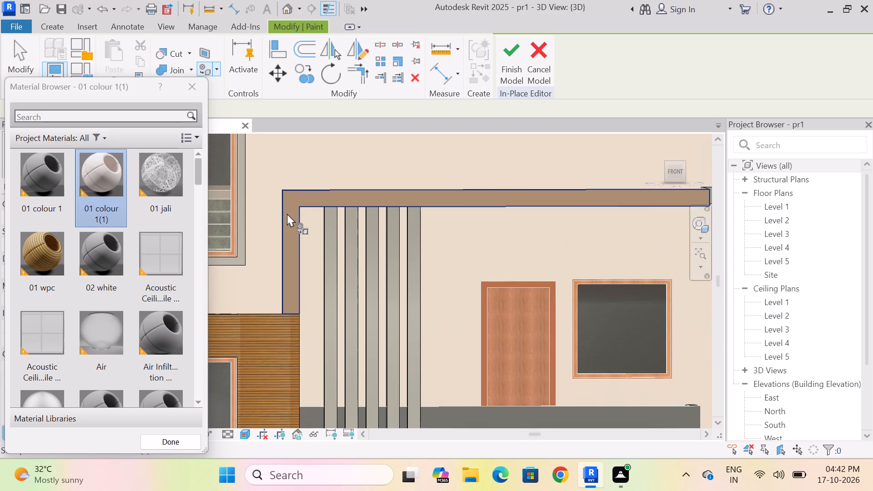
scroll(287, 213, "down", 4)
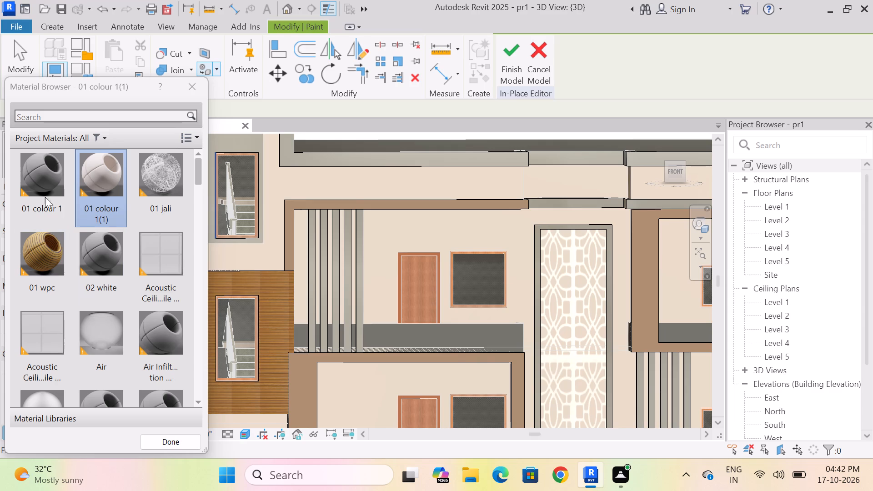
Paint the front faces of the five vertical fins on the Level 3 balcony beside the tower with 02 white.
left_click(99, 256)
scroll(301, 209, "up", 9)
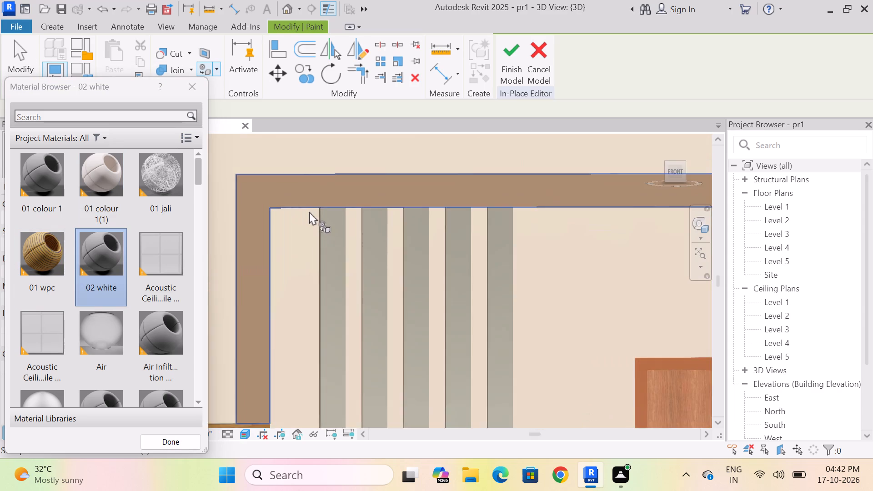
scroll(309, 211, "up", 6)
left_click(354, 247)
left_click(451, 247)
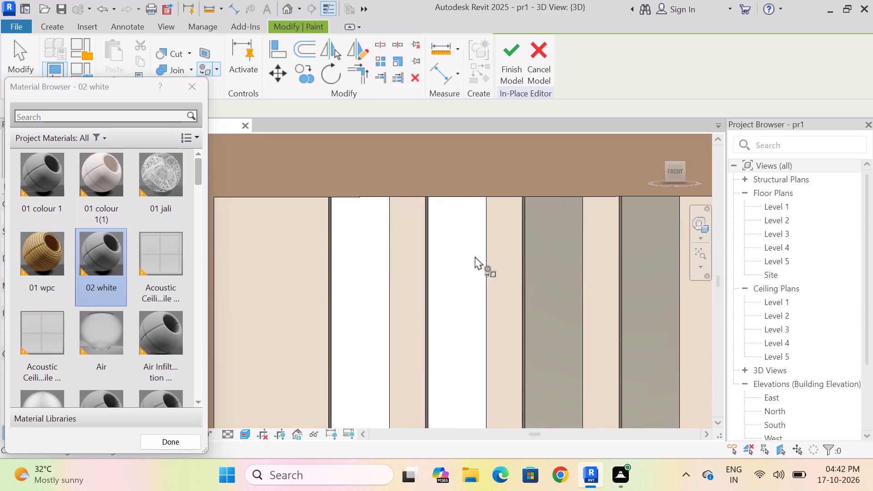
left_click(561, 251)
left_click(633, 246)
scroll(474, 231, "down", 9)
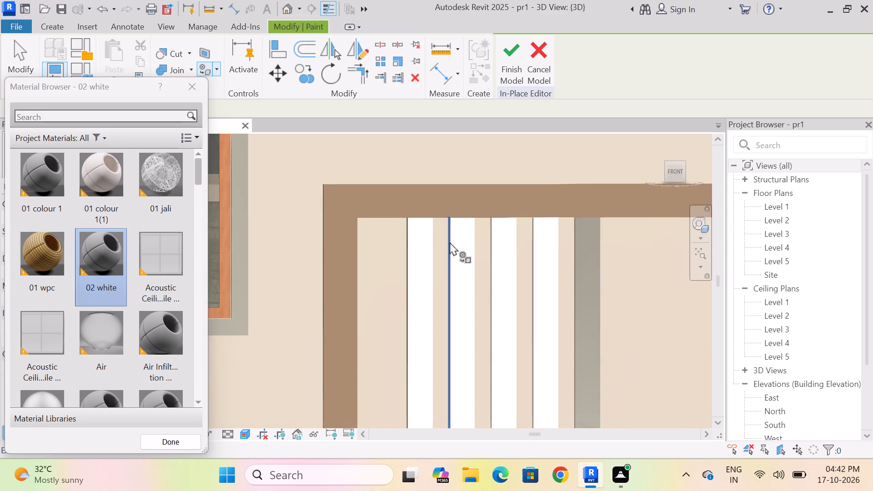
scroll(542, 240, "up", 7)
left_click(542, 240)
scroll(423, 202, "down", 8)
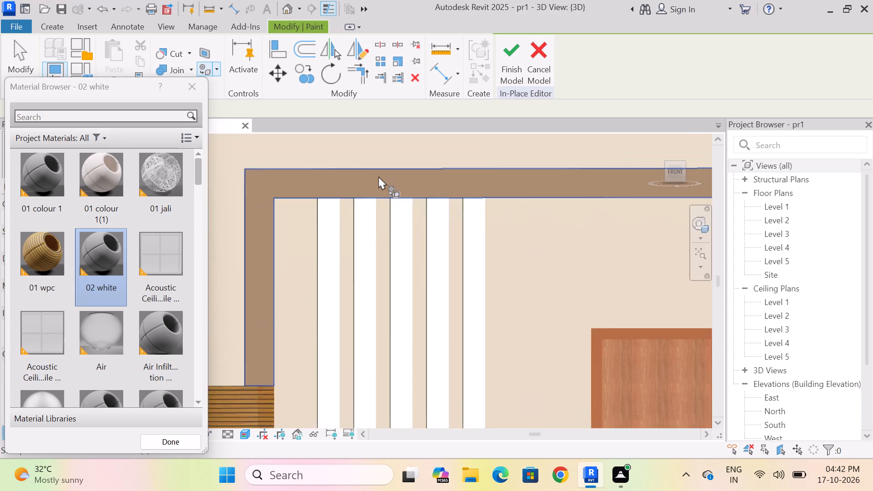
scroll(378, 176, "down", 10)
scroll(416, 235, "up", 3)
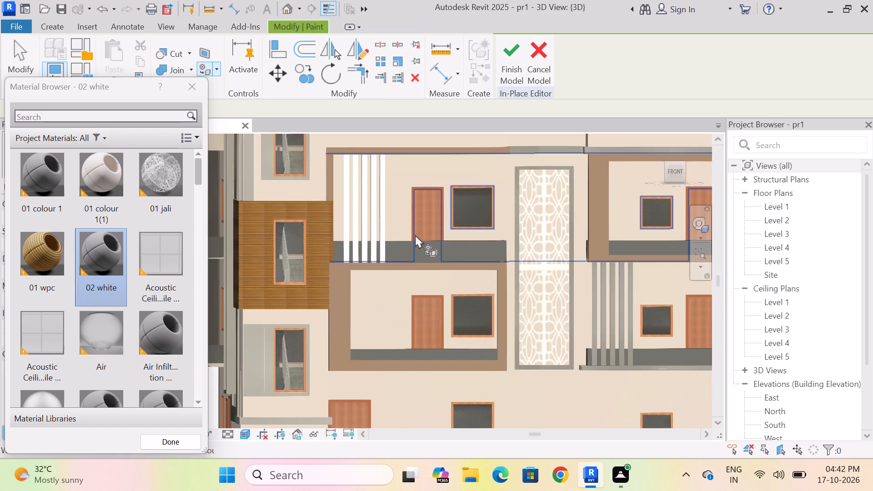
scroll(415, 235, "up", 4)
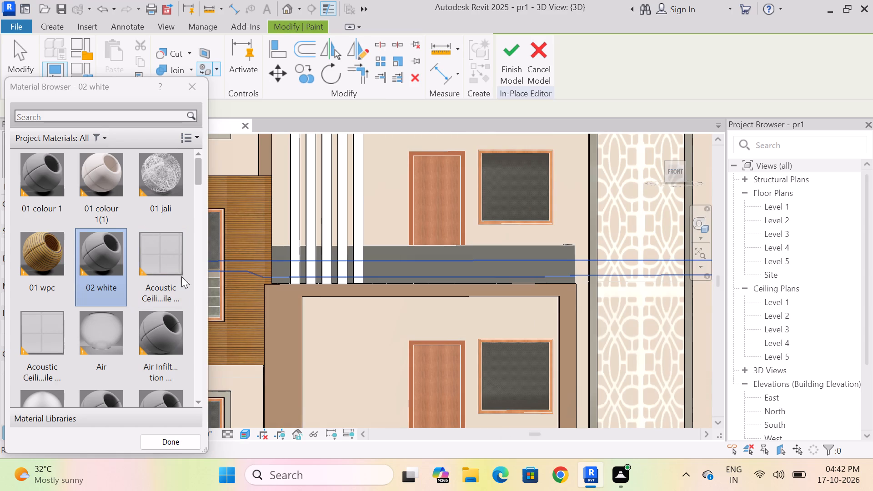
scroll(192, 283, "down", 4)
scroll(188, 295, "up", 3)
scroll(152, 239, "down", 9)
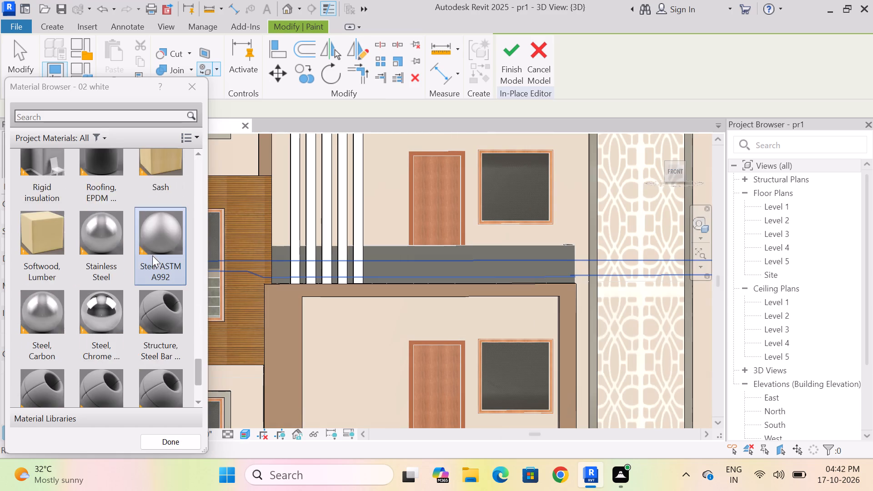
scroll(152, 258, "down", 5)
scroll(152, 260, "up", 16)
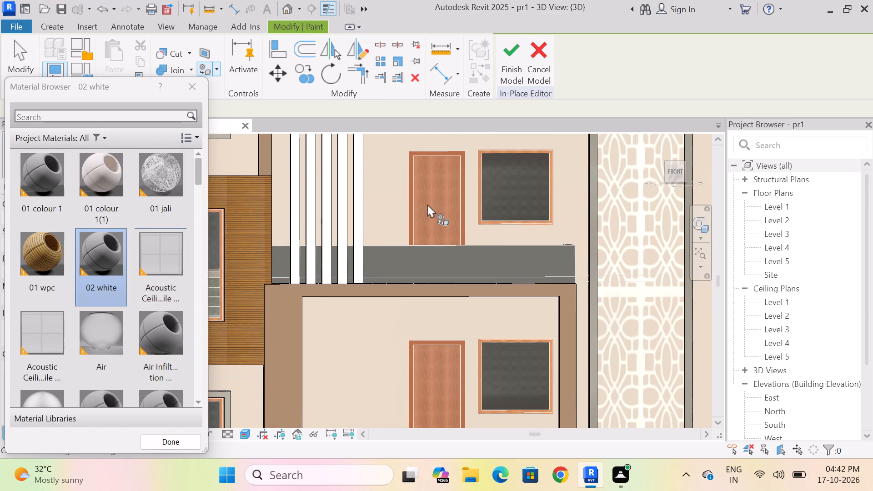
Paint the front faces of the five vertical fins on the Level 2 balcony beyond the jali panel with 02 white.
scroll(427, 204, "down", 12)
scroll(496, 239, "up", 17)
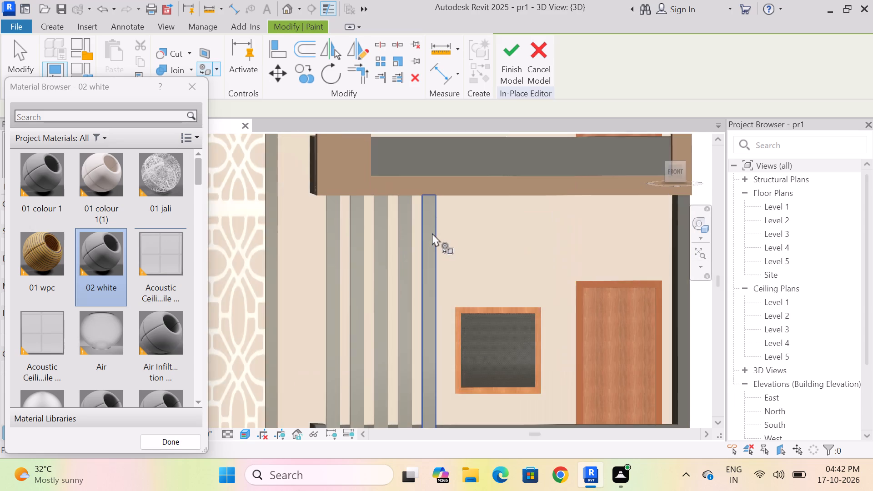
scroll(432, 233, "up", 6)
left_click(424, 251)
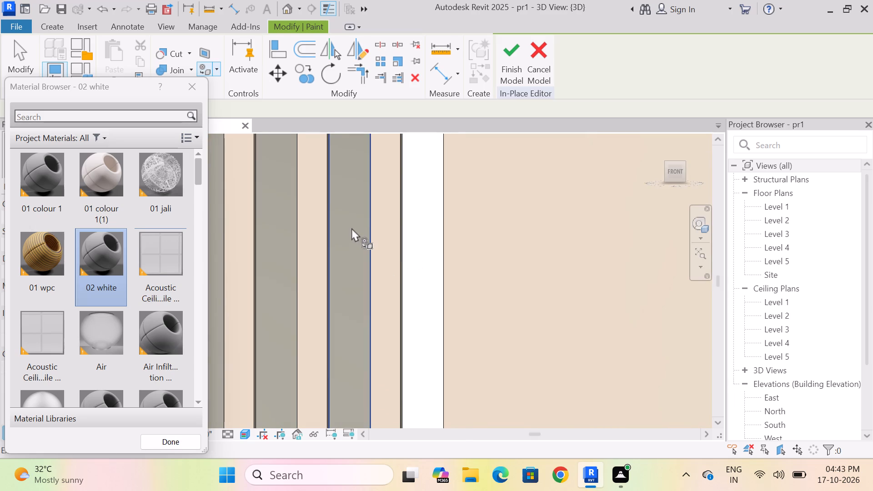
left_click(351, 228)
left_click(274, 232)
scroll(299, 259, "down", 8)
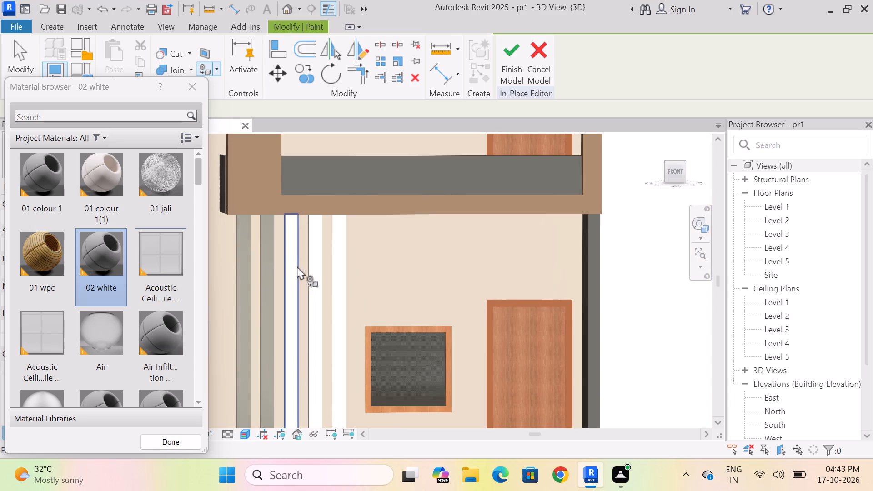
scroll(261, 243, "up", 14)
left_click(238, 240)
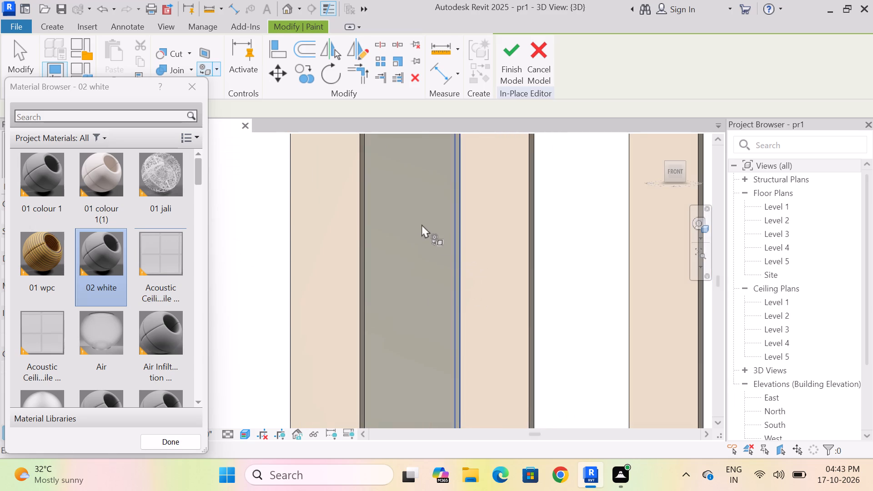
left_click(417, 219)
scroll(417, 219, "down", 16)
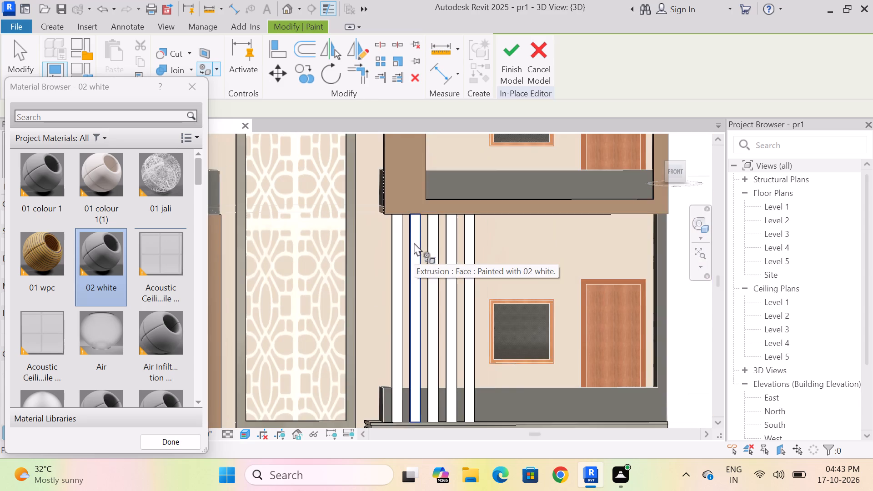
scroll(414, 243, "down", 8)
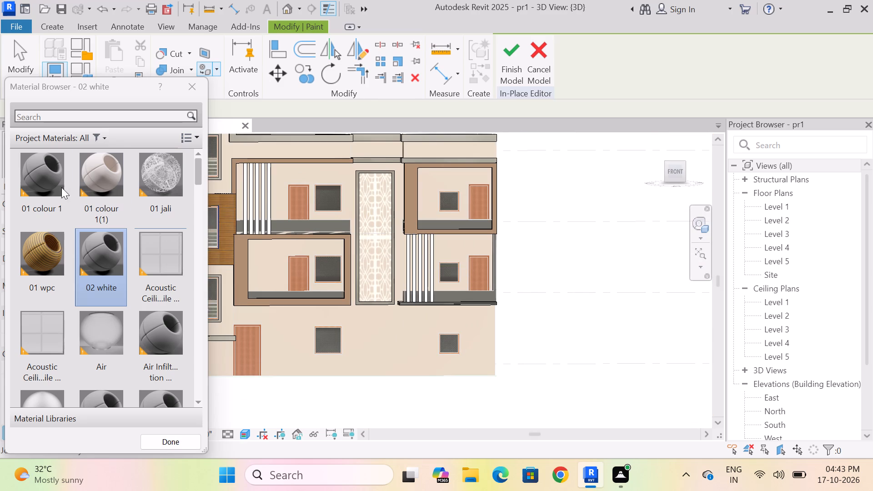
Paint the band above the jali panel and its stepped continuation over the Level 3 balcony, including side and top faces, with 01 colour 1(1).
left_click(103, 184)
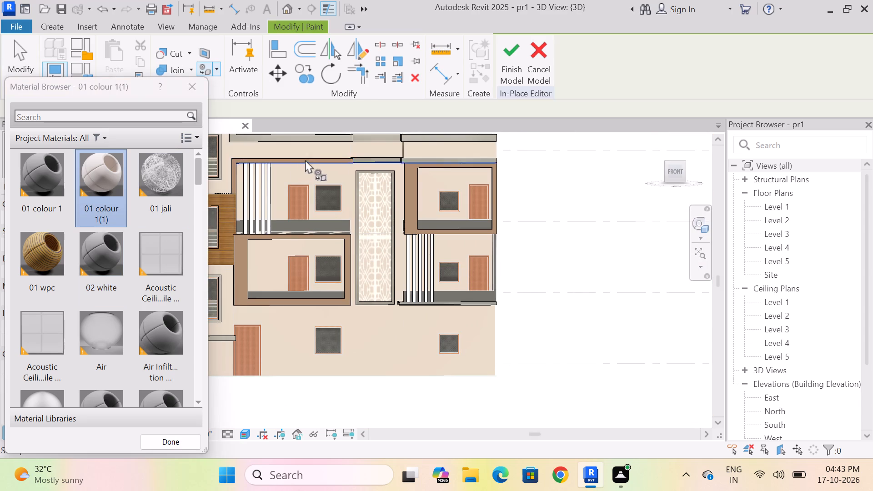
scroll(350, 149, "up", 19)
left_click(394, 212)
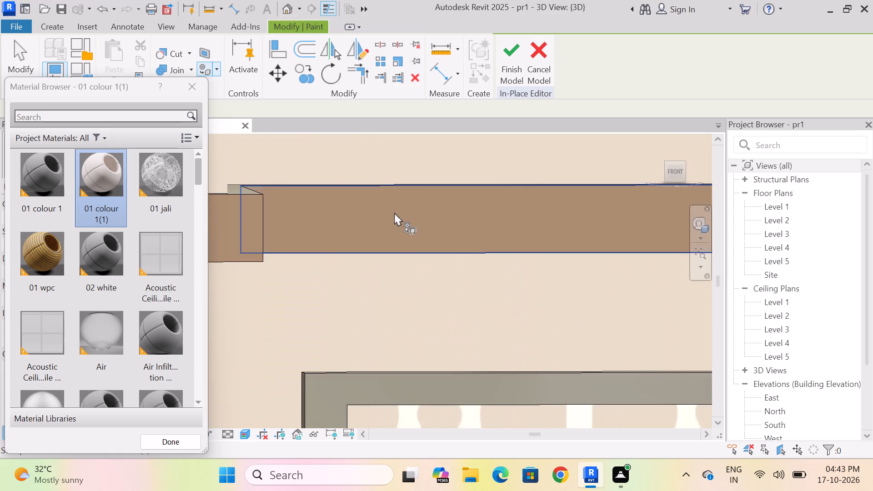
scroll(394, 212, "down", 8)
scroll(549, 209, "up", 14)
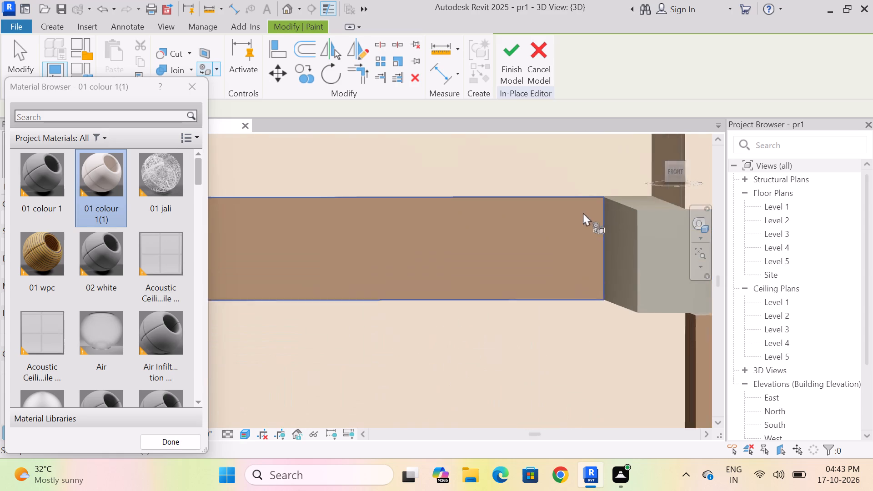
left_click(638, 242)
left_click(666, 197)
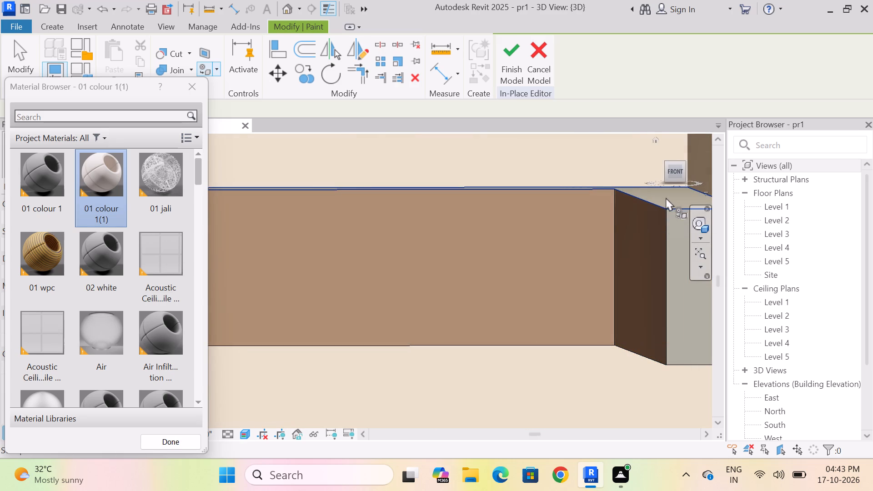
scroll(623, 221, "down", 5)
left_click(652, 245)
scroll(492, 271, "down", 5)
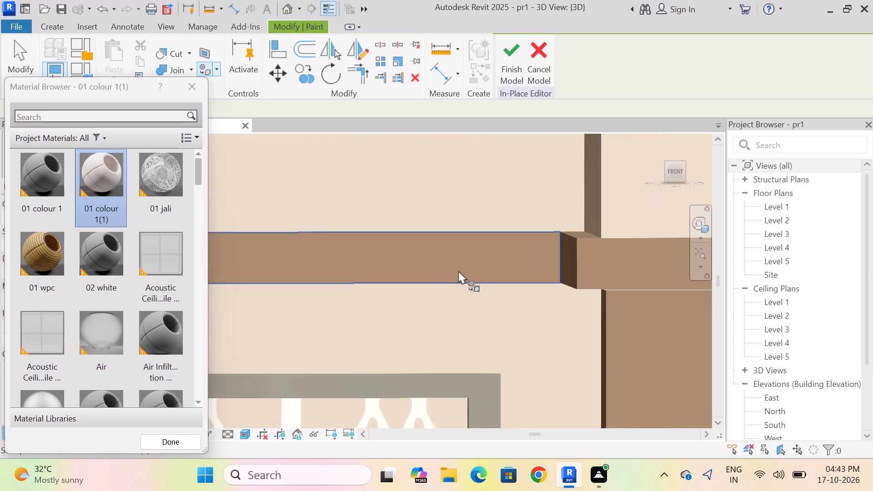
scroll(458, 271, "down", 12)
scroll(433, 243, "down", 5)
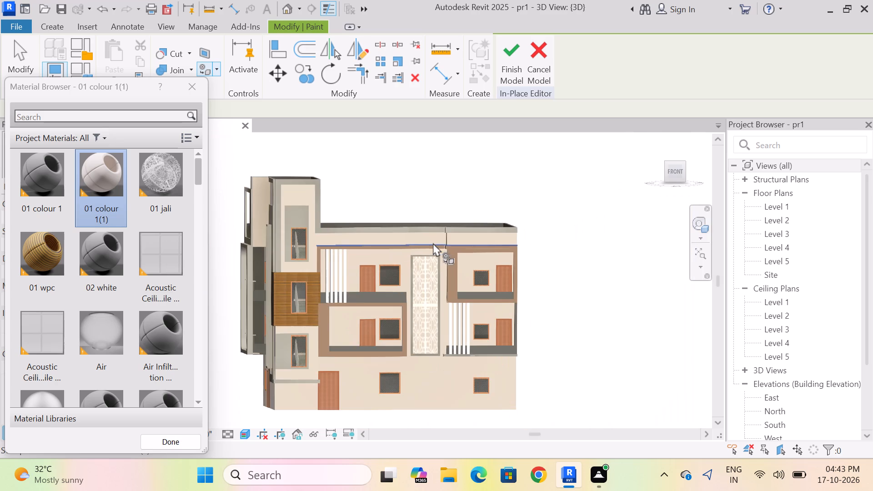
Paint the front face of the border frame around the jali panel with 01 colour 1(1).
scroll(436, 290, "up", 4)
scroll(437, 220, "up", 13)
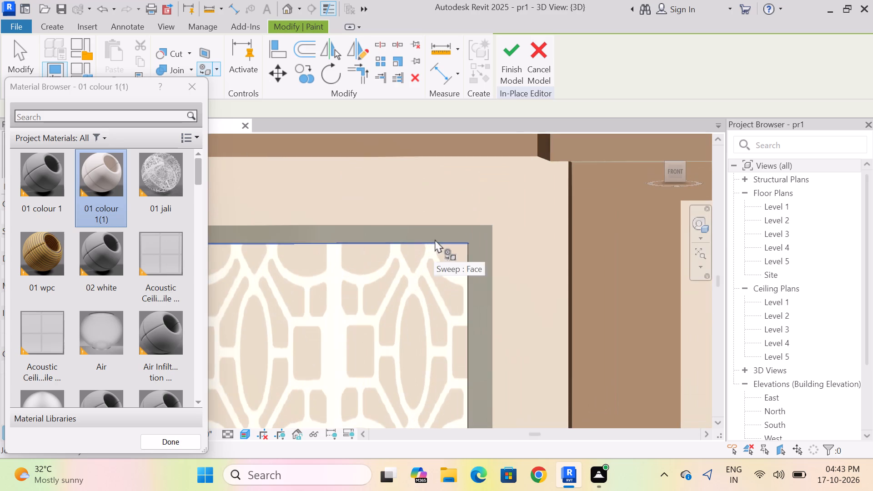
scroll(441, 236, "up", 6)
left_click(485, 227)
scroll(474, 240, "down", 12)
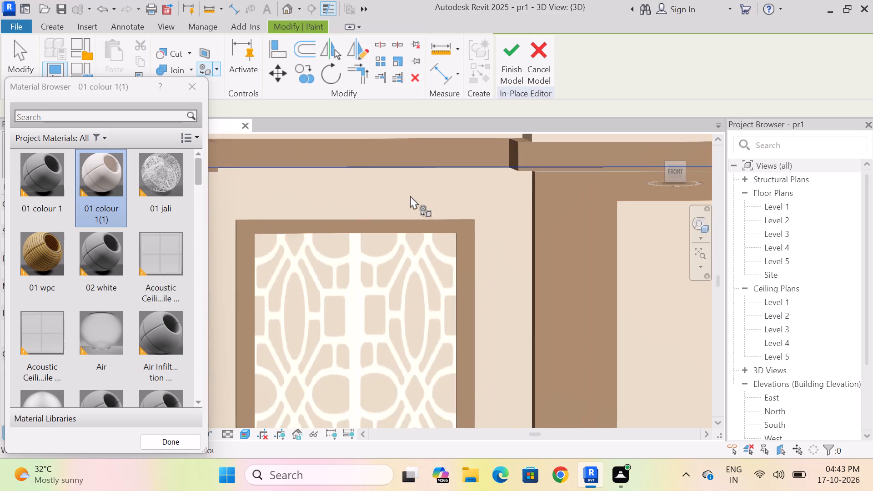
scroll(410, 195, "down", 12)
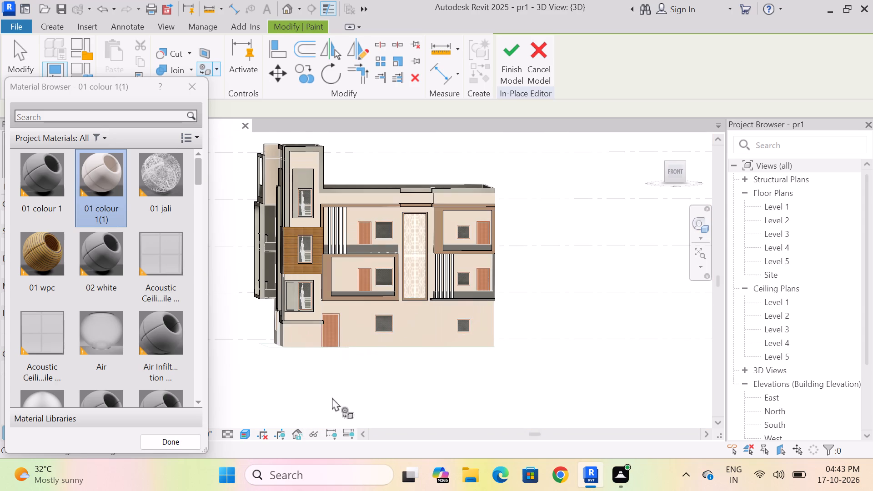
Paint the parapet fronts of the two finned balconies, Level 3 beside the tower and Level 2 beyond the jali, with 02 white.
scroll(334, 279, "up", 3)
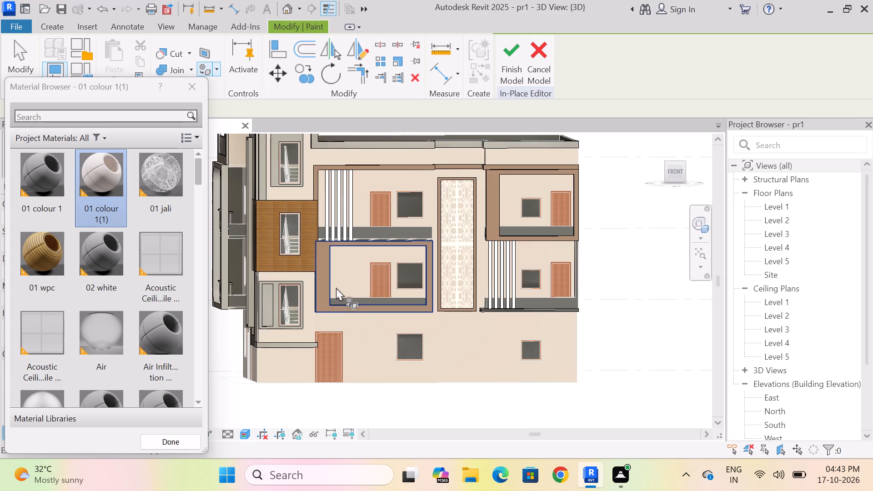
left_click(96, 262)
scroll(386, 224, "up", 2)
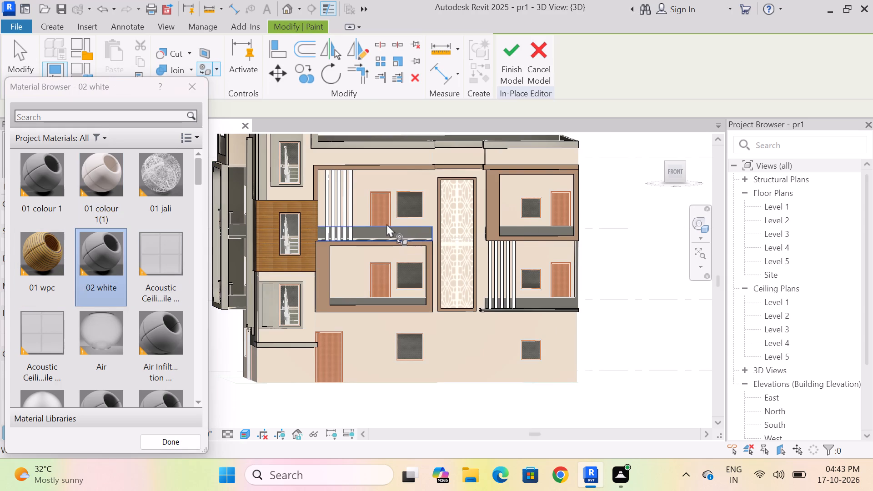
scroll(386, 224, "up", 12)
left_click(386, 258)
scroll(386, 258, "down", 7)
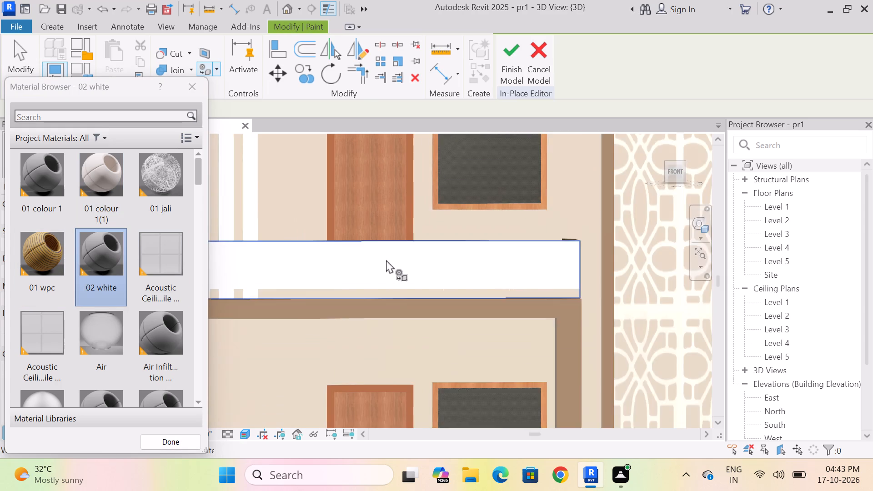
scroll(386, 260, "down", 5)
scroll(598, 356, "up", 6)
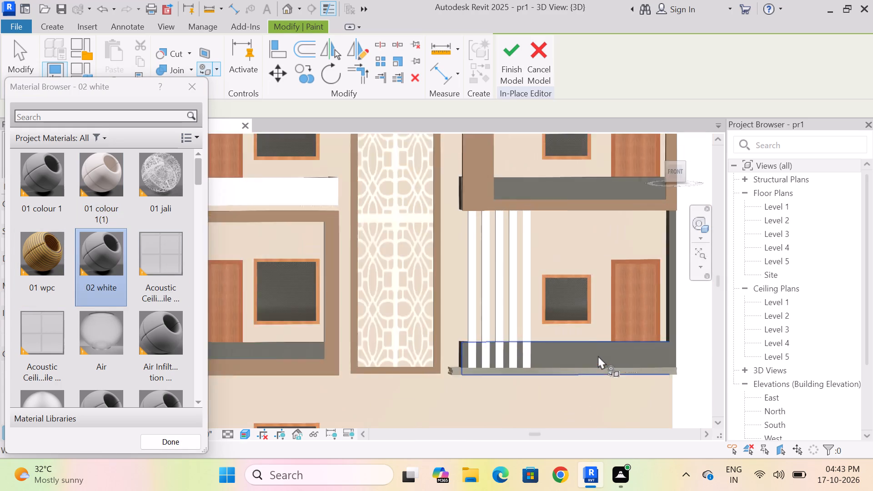
scroll(598, 356, "up", 3)
left_click(597, 355)
scroll(597, 356, "down", 9)
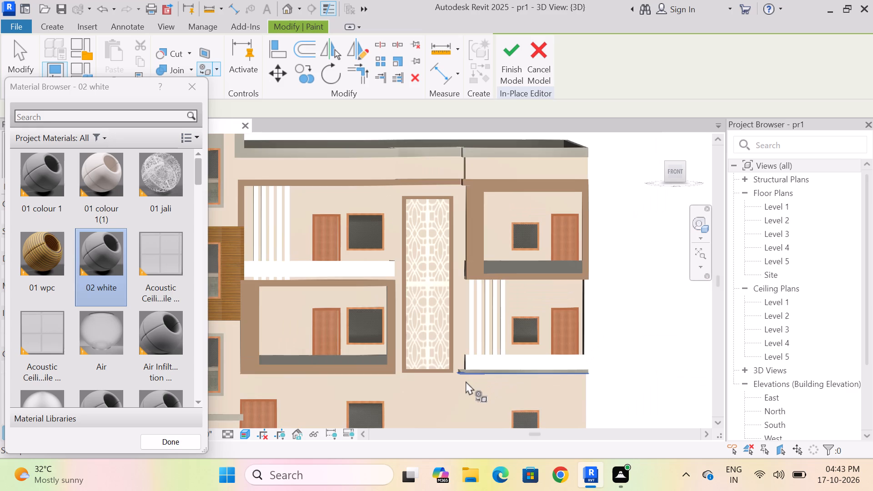
Paint the parapet fronts inside the two framed balconies, Level 2 beside the tower and Level 3 beyond the jali, with 02 white.
scroll(281, 362, "up", 14)
left_click(325, 343)
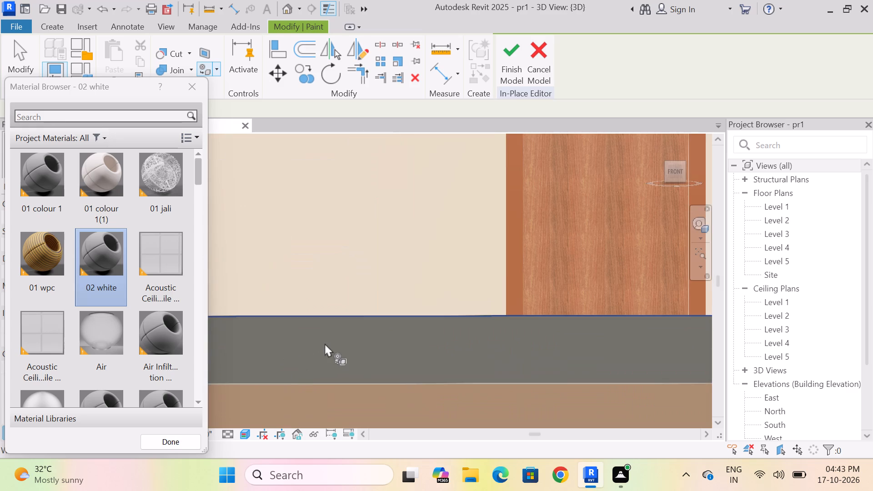
scroll(326, 344, "down", 18)
scroll(486, 281, "up", 3)
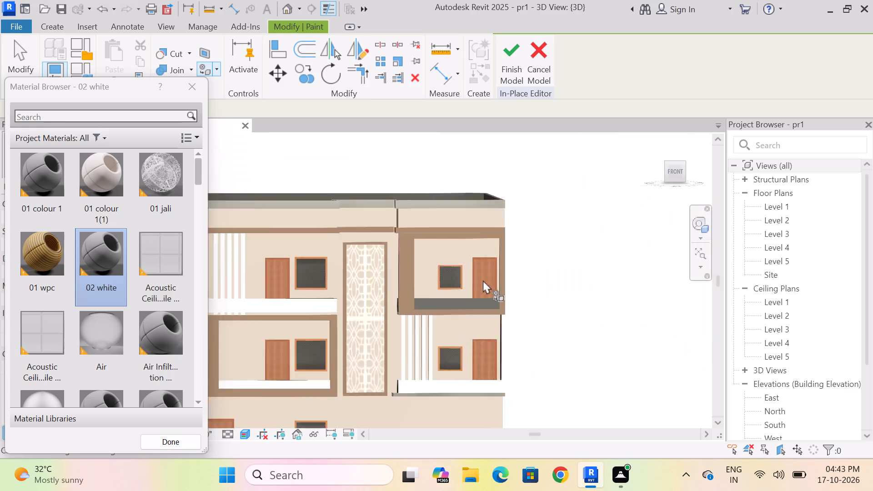
scroll(483, 280, "up", 11)
left_click(427, 347)
scroll(427, 347, "down", 7)
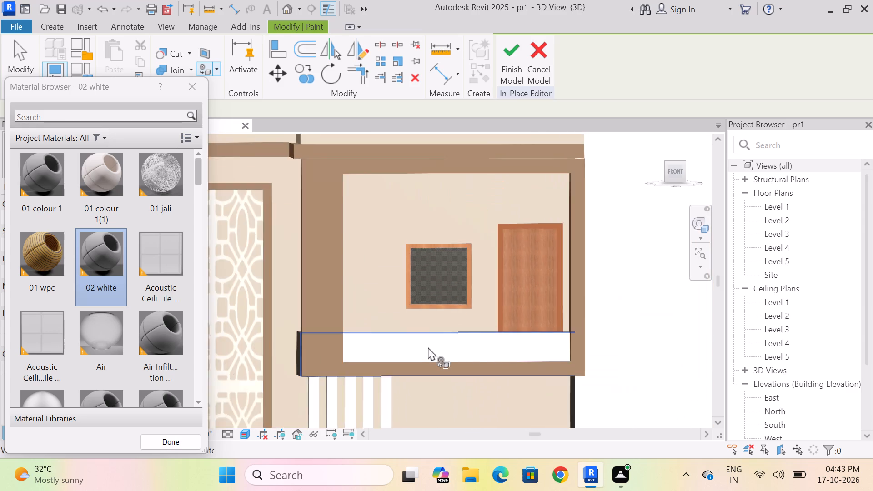
scroll(428, 347, "down", 6)
scroll(431, 245, "down", 5)
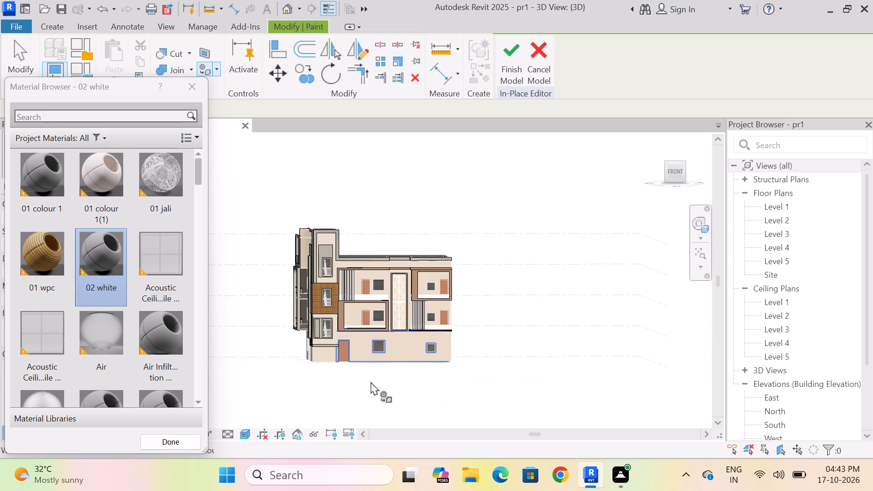
Paint the side and top faces of the Level 2 finned balcony's upper slab strip and the lower strip's side with 01 colour 1(1).
middle_click_drag(371, 381, 396, 380, "shift")
scroll(396, 381, "up", 6)
scroll(477, 261, "up", 8)
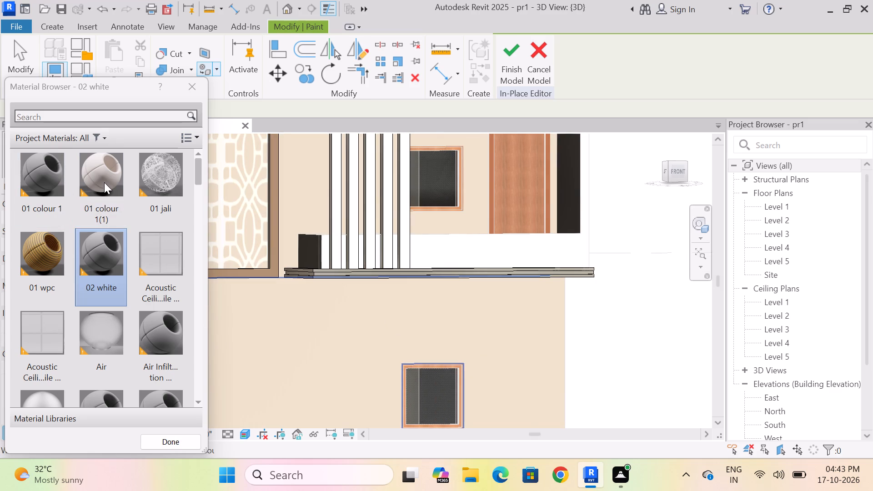
left_click(104, 182)
scroll(260, 262, "up", 19)
scroll(356, 298, "up", 2)
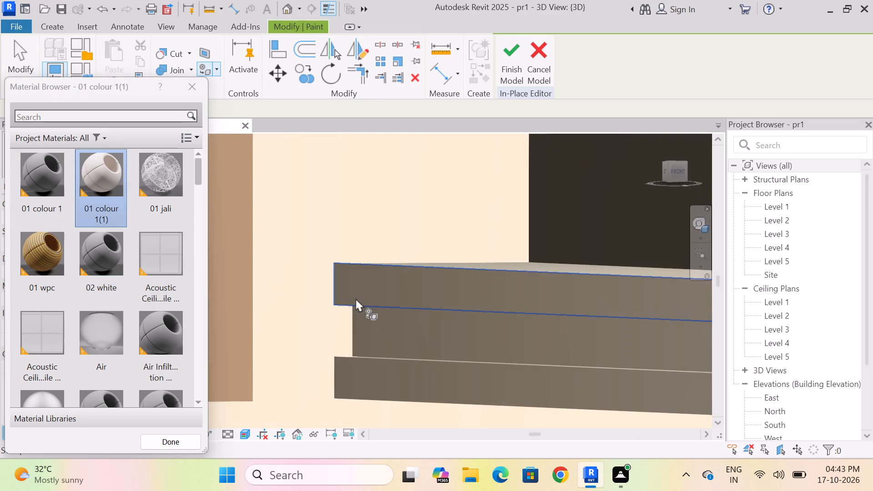
scroll(356, 298, "up", 1)
left_click(396, 278)
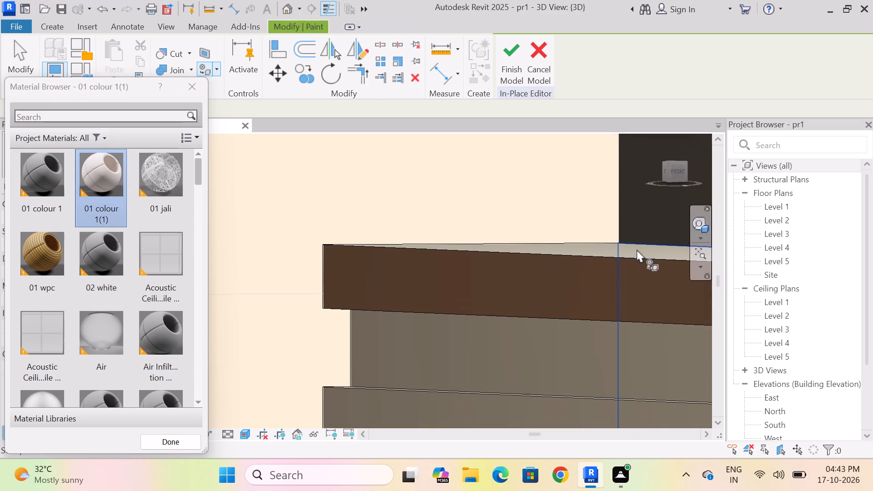
scroll(608, 249, "up", 3)
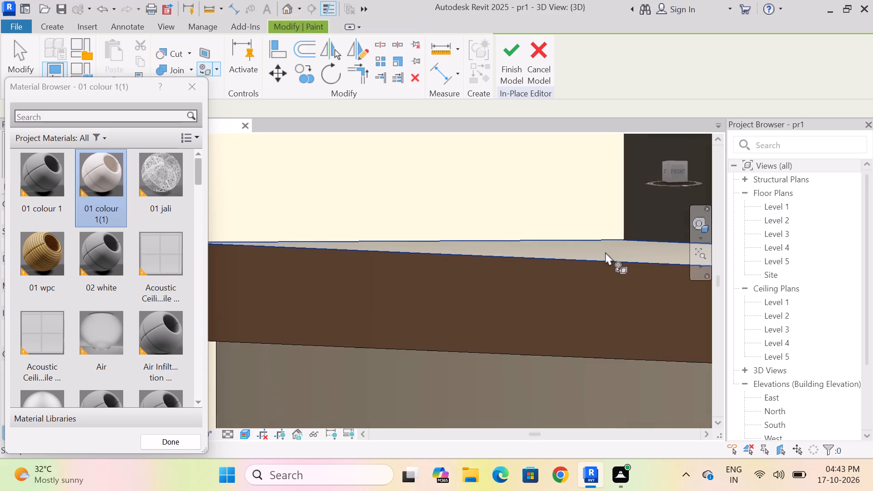
left_click(605, 252)
scroll(561, 256, "down", 8)
scroll(473, 337, "up", 4)
left_click(473, 337)
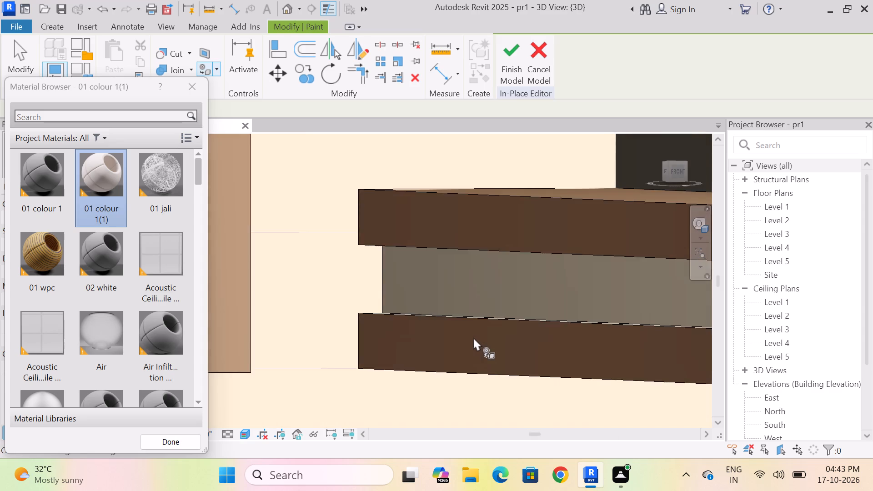
Paint the recessed middle band of the Level 2 finned balcony's slab edge, side and front faces, with 02 white.
scroll(472, 338, "down", 4)
left_click(100, 254)
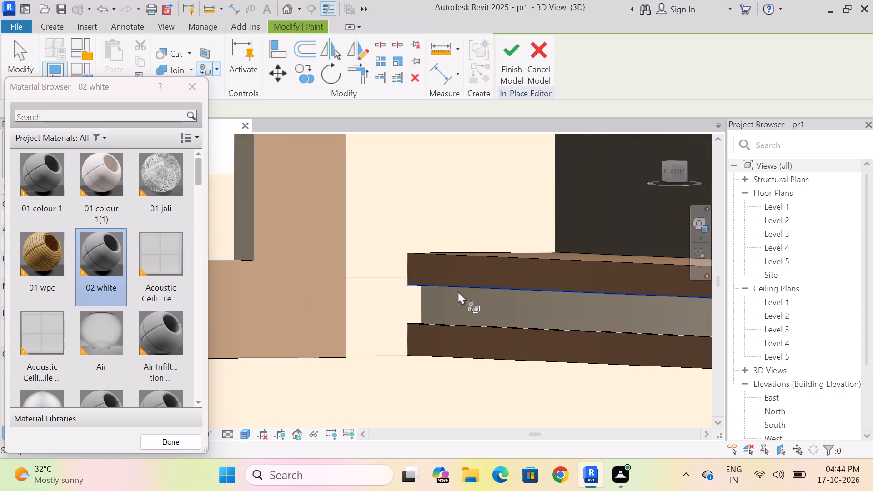
left_click(508, 306)
scroll(495, 306, "down", 15)
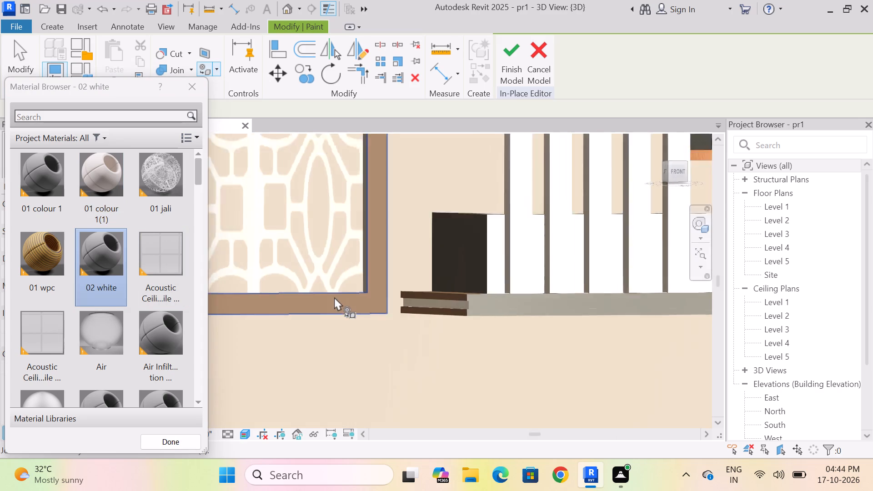
scroll(442, 295, "up", 15)
left_click(396, 331)
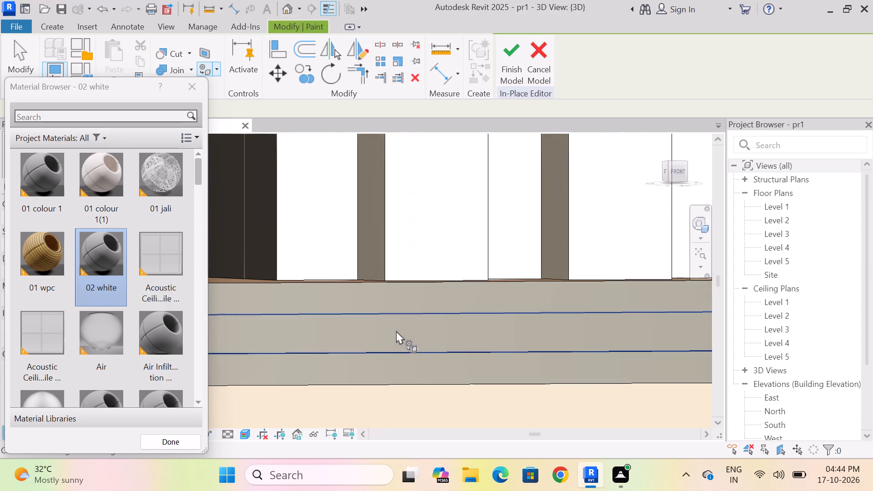
Paint the front faces of the upper and lower strips of the Level 2 finned balcony's slab edge with 01 colour 1(1).
left_click(102, 177)
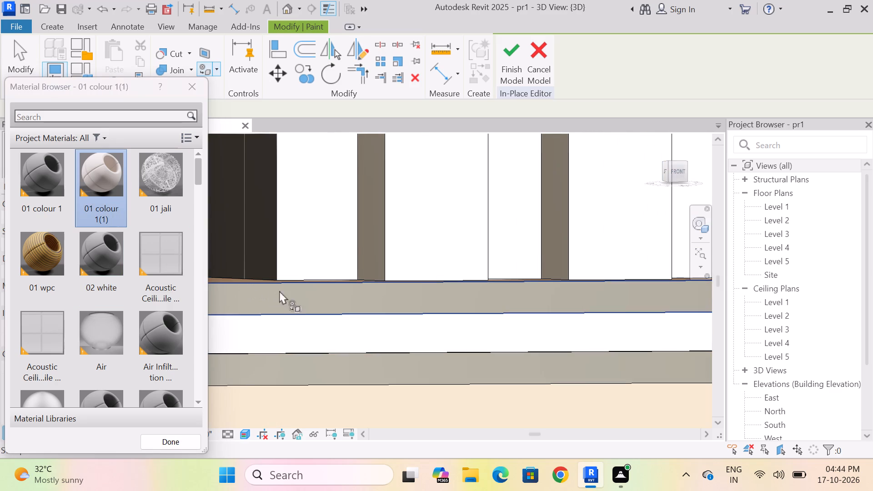
left_click(291, 294)
left_click(319, 369)
scroll(292, 353, "down", 4)
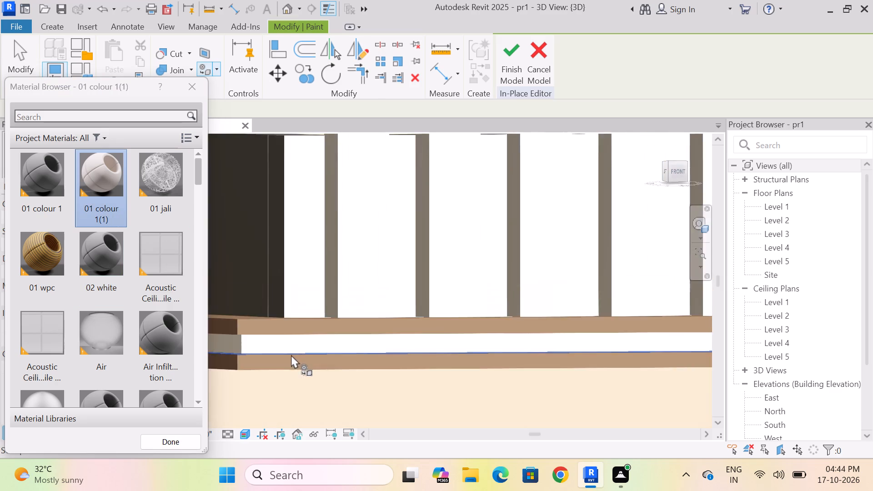
Examine the building's left and front facades for faces that still need painting.
scroll(291, 355, "down", 10)
scroll(376, 319, "down", 10)
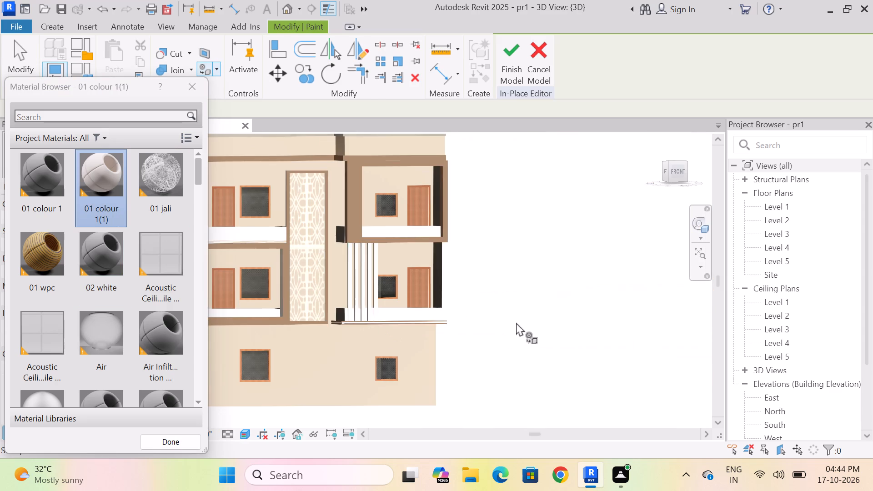
scroll(506, 319, "down", 4)
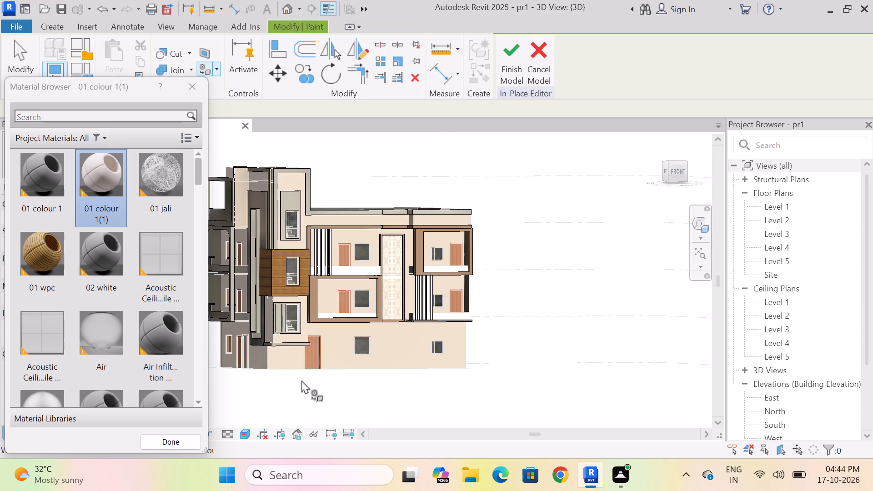
scroll(281, 391, "down", 3)
scroll(266, 399, "up", 2)
middle_click_drag(271, 400, 361, 399, "shift")
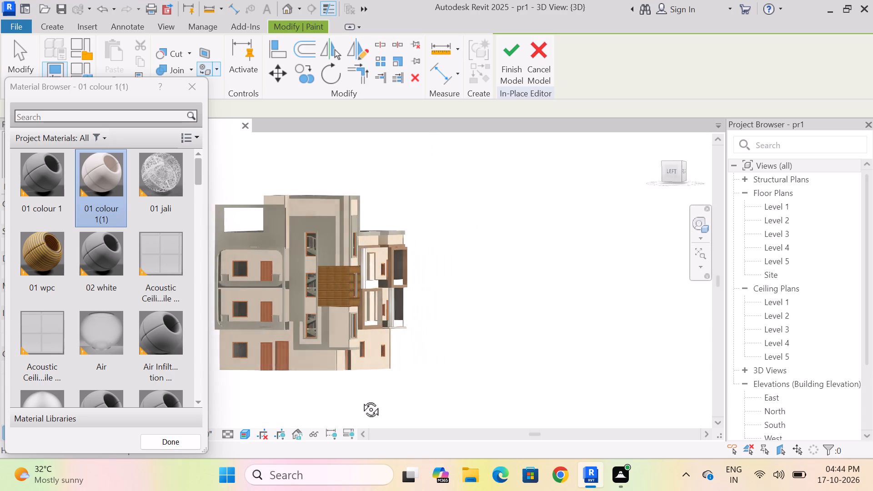
middle_click_drag(361, 399, 386, 396, "shift")
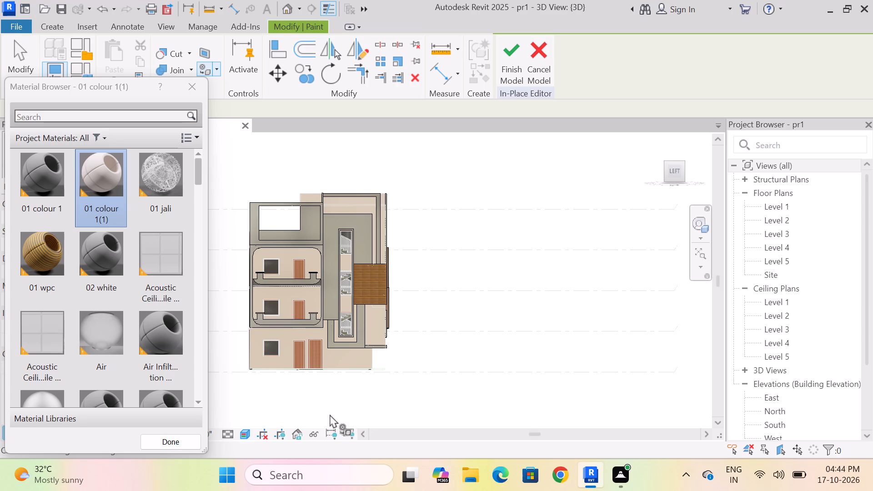
middle_click_drag(329, 414, 243, 417, "shift")
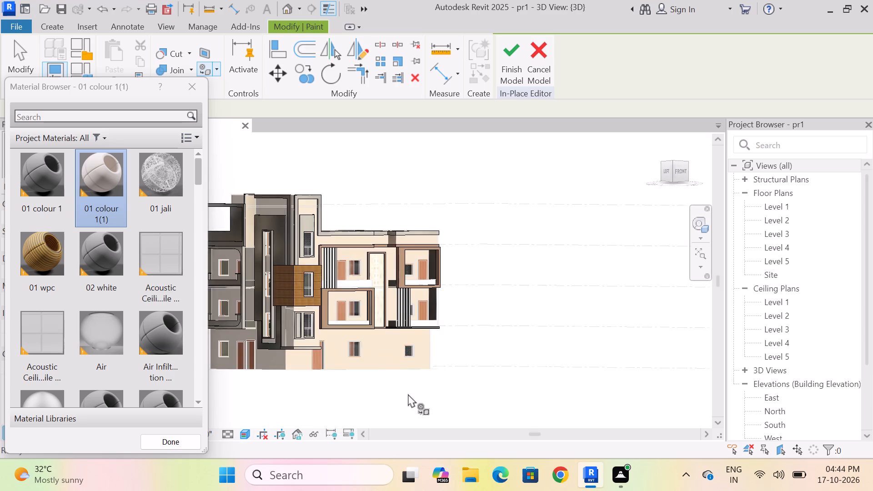
scroll(406, 395, "down", 2)
middle_click_drag(384, 407, 331, 408, "shift")
scroll(304, 325, "up", 6)
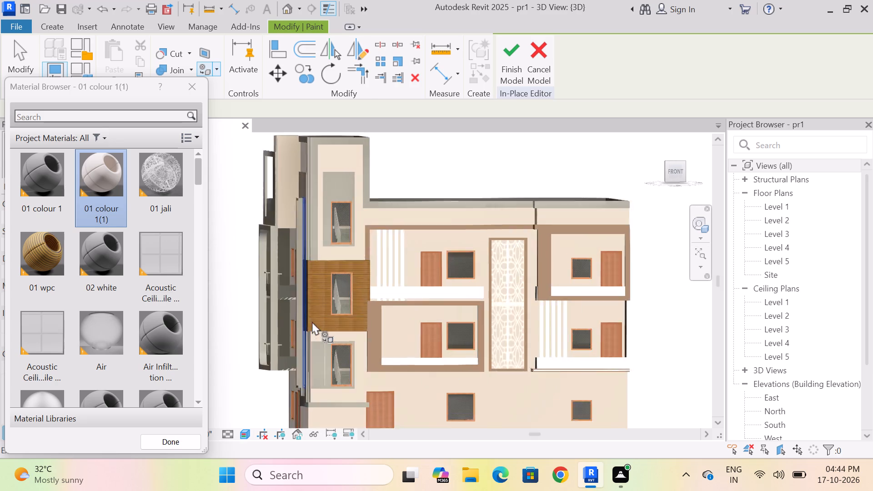
Paint the raised panel around the tower's top-floor front window with 01 colour 1(1).
scroll(312, 321, "up", 4)
left_click(99, 172)
scroll(254, 321, "down", 4)
scroll(293, 180, "up", 3)
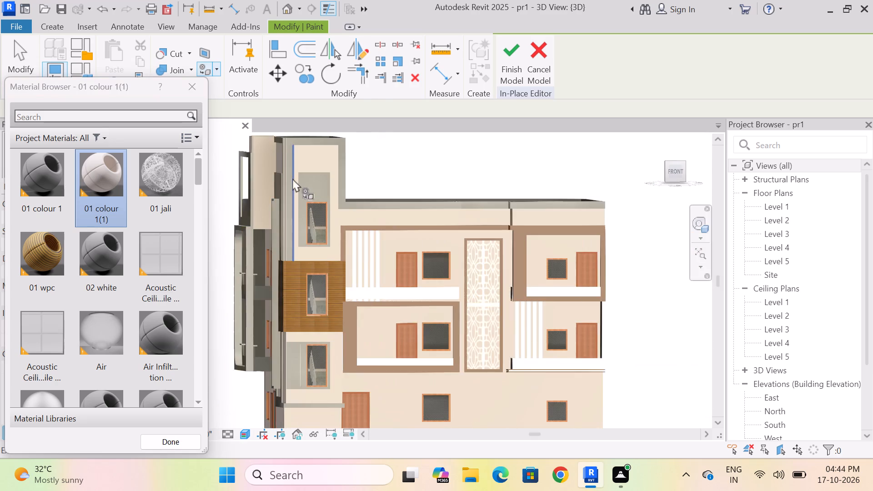
scroll(292, 178, "up", 4)
left_click(331, 186)
scroll(331, 190, "down", 5)
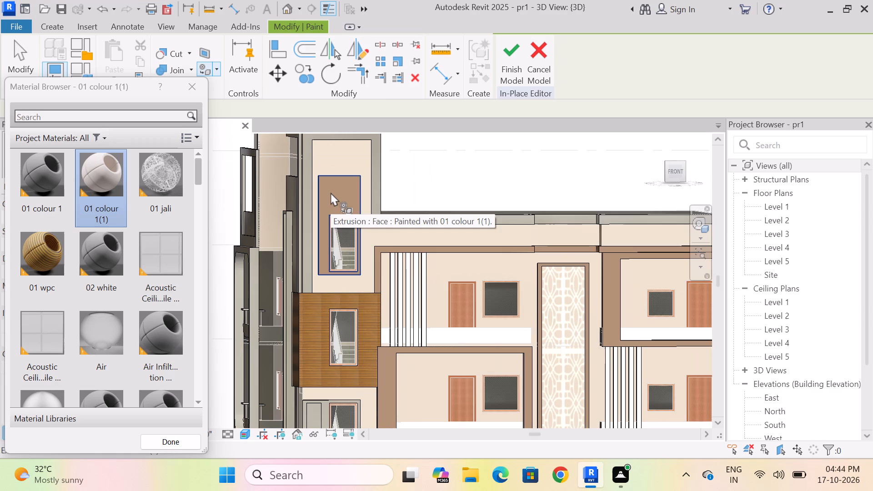
scroll(329, 197, "down", 4)
Paint the front face of the tower's top border and its adjoining roof parapet coping with 02 white.
scroll(336, 136, "up", 5)
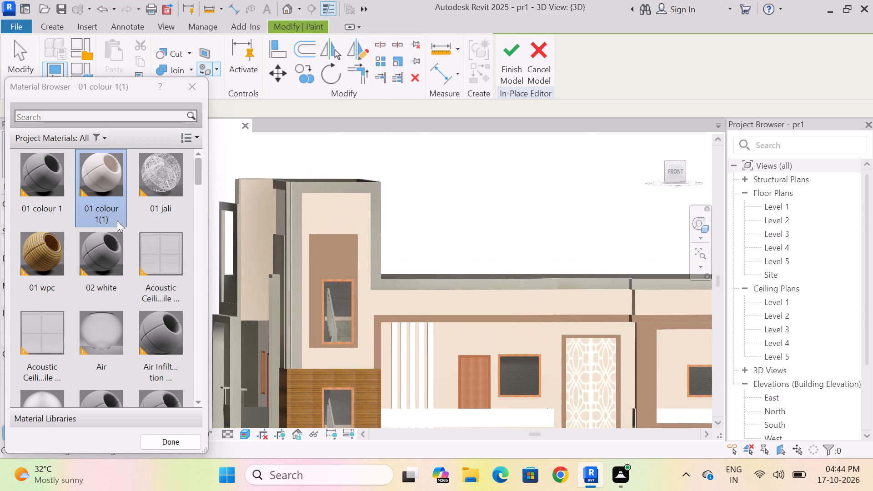
left_click(96, 249)
scroll(318, 186, "up", 8)
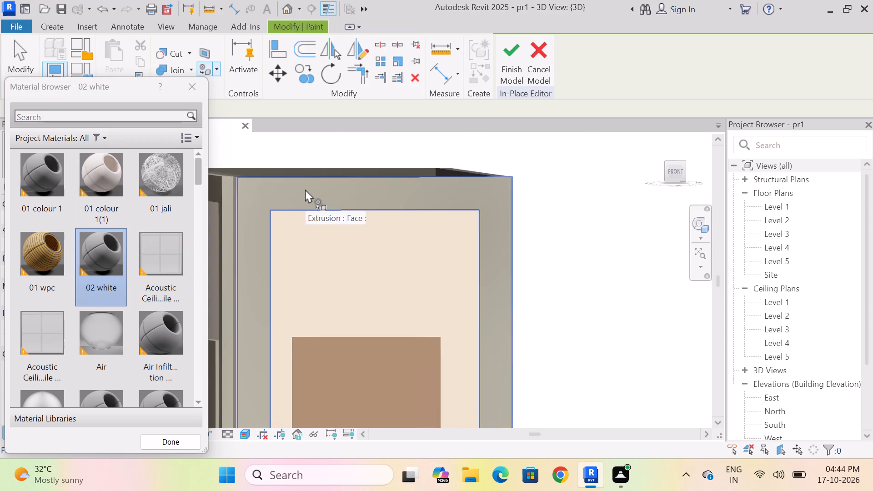
left_click(305, 189)
scroll(305, 189, "down", 13)
Paint the roof coping's step above the facade with 02 white, covering the side return, recessed front, corner strip and top faces.
scroll(439, 224, "up", 6)
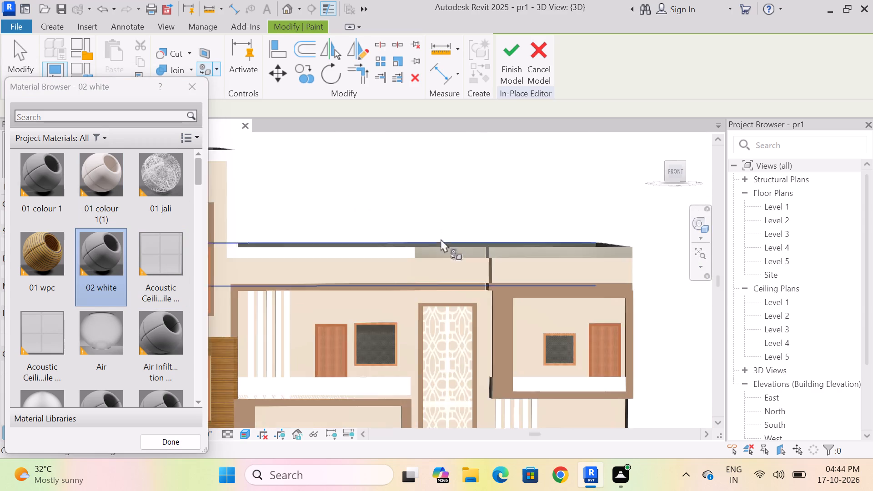
scroll(441, 239, "up", 4)
middle_click_drag(441, 278, 402, 286, "shift")
scroll(442, 241, "up", 2)
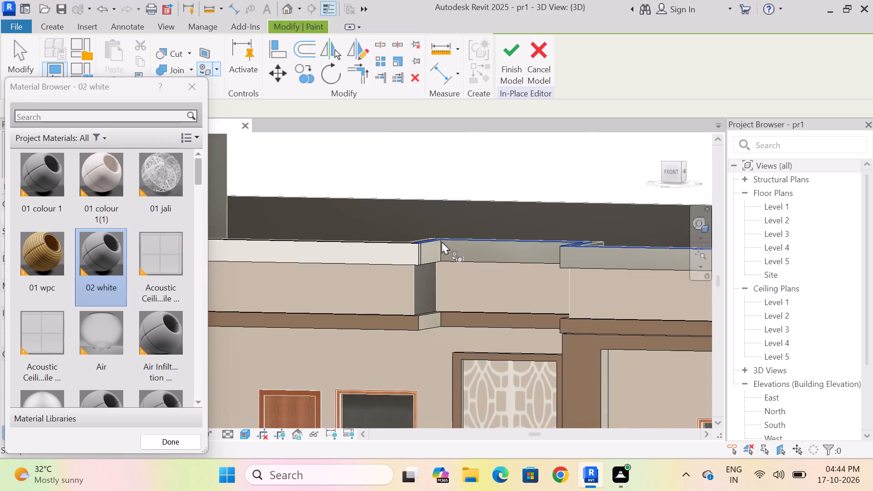
scroll(442, 241, "up", 6)
left_click(395, 269)
left_click(551, 269)
scroll(373, 257, "up", 3)
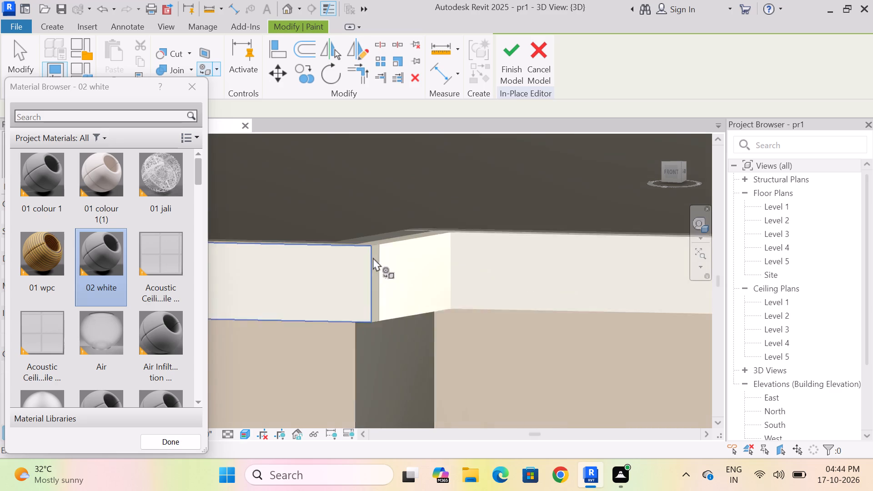
scroll(373, 257, "up", 5)
left_click(376, 276)
scroll(388, 182, "up", 8)
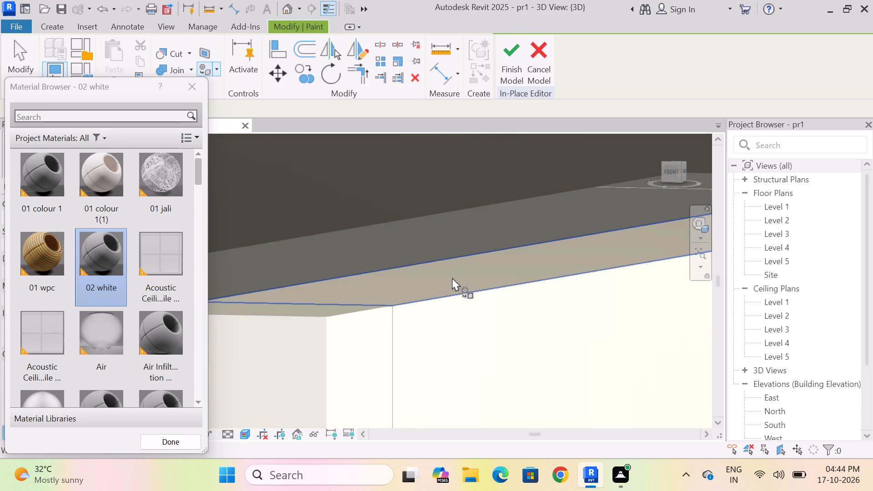
left_click(452, 277)
scroll(287, 307, "up", 8)
left_click(315, 316)
scroll(313, 316, "down", 3)
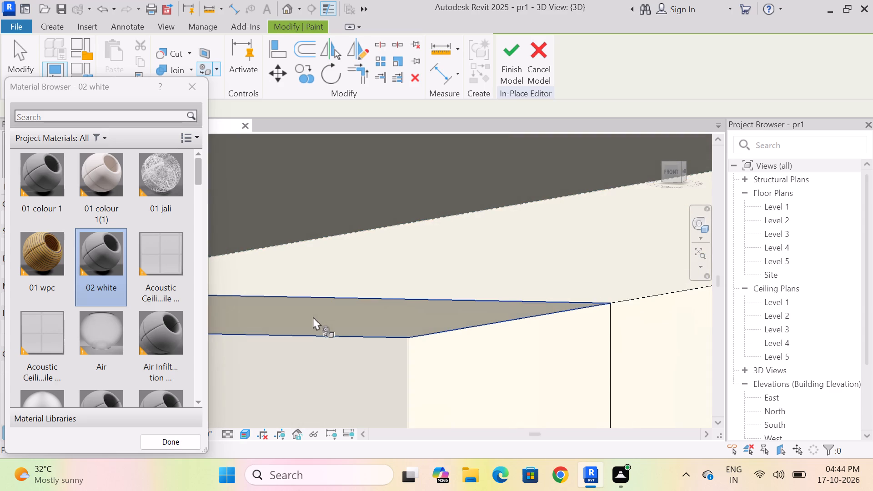
scroll(313, 316, "down", 20)
scroll(455, 269, "down", 4)
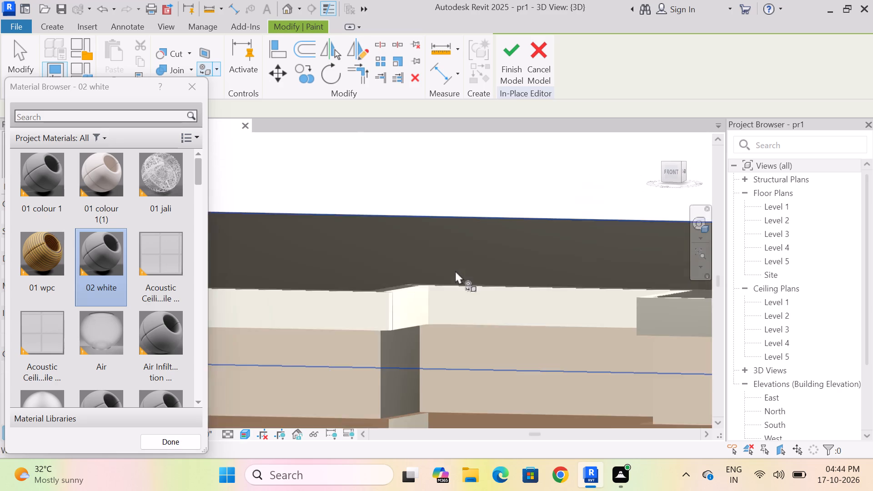
Paint the front of the projecting roof coping above the Level 3 framed balcony with 02 white.
scroll(455, 271, "down", 7)
scroll(583, 292, "up", 7)
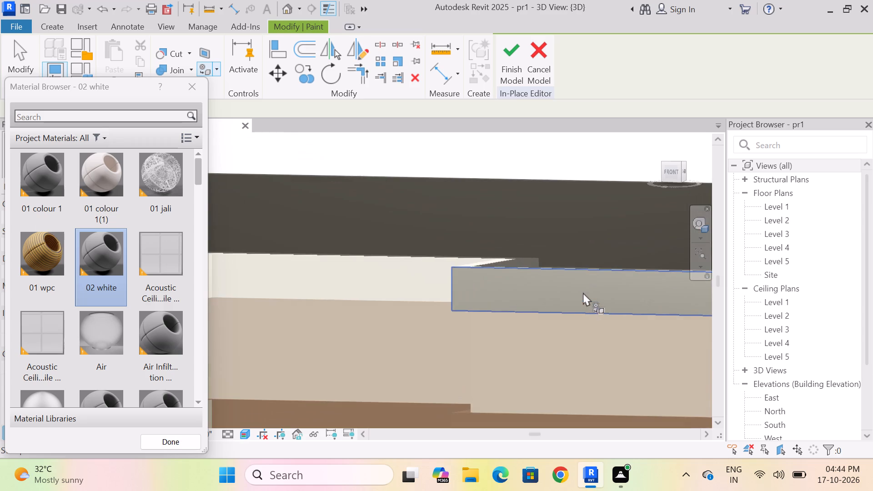
left_click(583, 292)
scroll(512, 261, "up", 8)
scroll(425, 301, "down", 4)
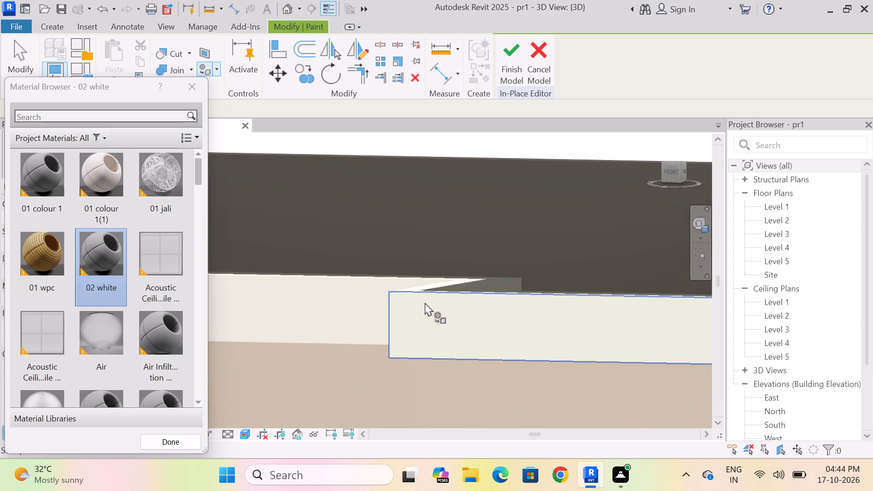
Paint the wall's side return at the step below the white roof coping with 01 colour 1.
scroll(425, 302, "down", 20)
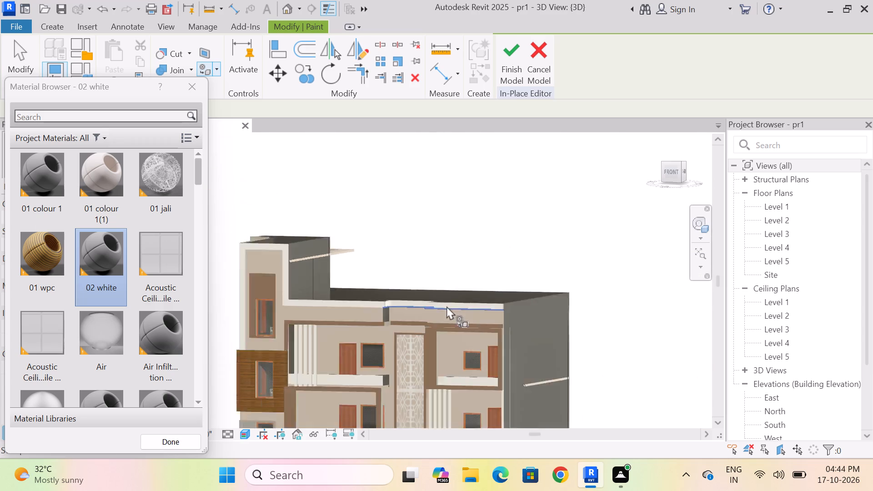
scroll(410, 321, "up", 18)
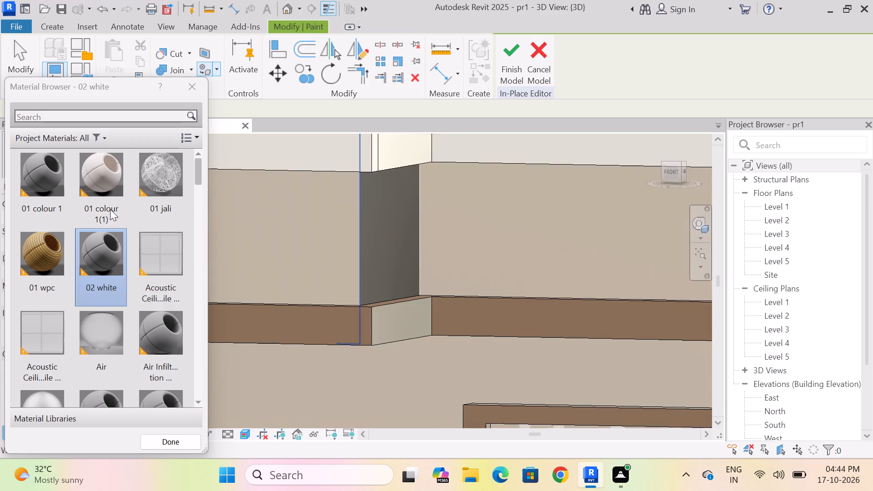
left_click(50, 180)
left_click(376, 213)
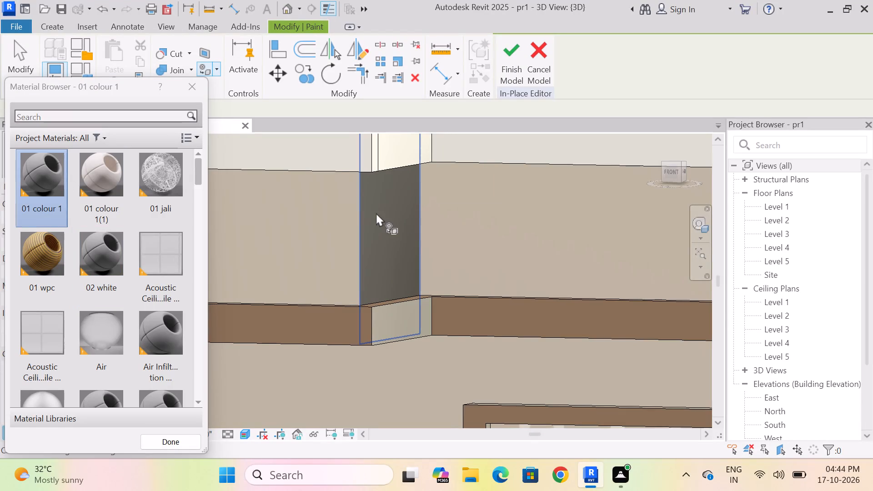
Paint the side return of the trim band below that wall step with 01 colour 1(1).
left_click_drag(100, 185, 104, 187)
scroll(368, 283, "up", 6)
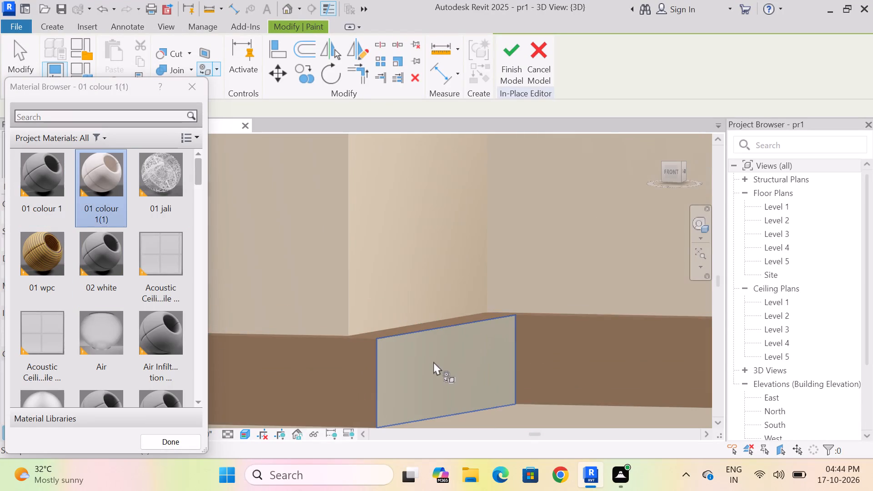
left_click(434, 362)
scroll(433, 231, "down", 15)
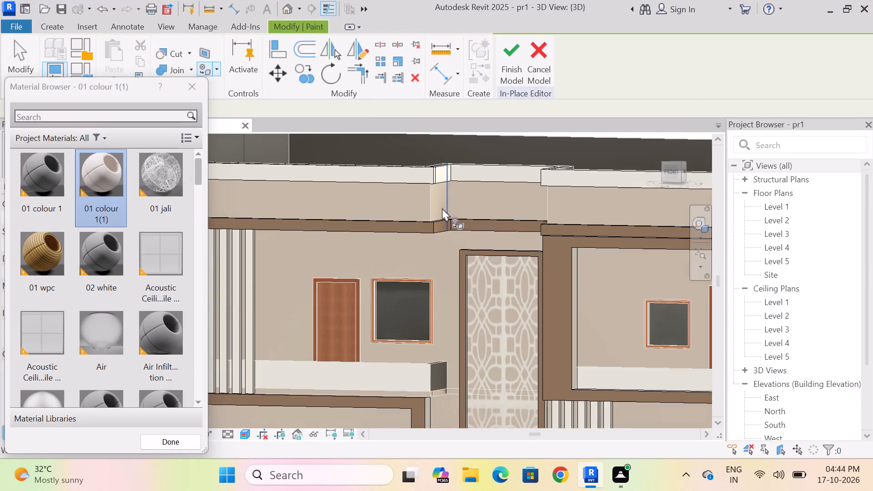
Paint the outer side face of the Level 2 framed balcony's border, facing the jali panel, with 01 colour 1(1).
scroll(439, 210, "down", 5)
scroll(432, 339, "up", 20)
scroll(432, 339, "up", 3)
left_click(433, 287)
scroll(420, 257, "down", 3)
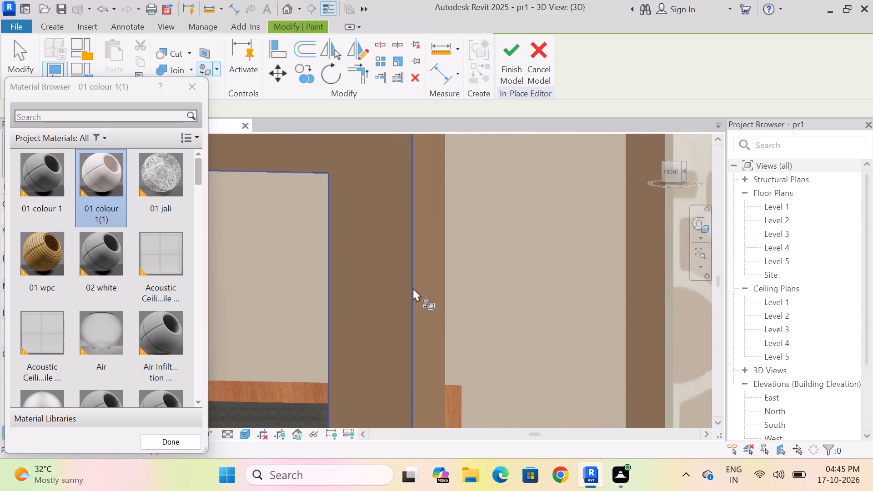
scroll(413, 288, "down", 15)
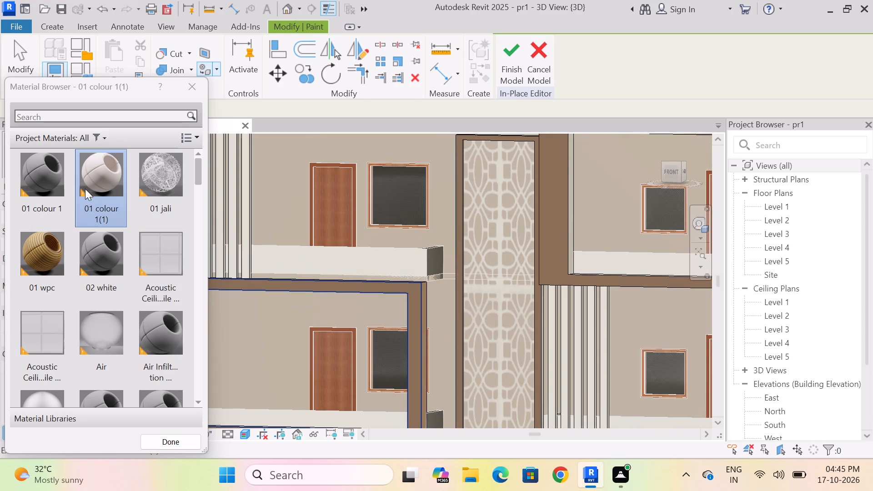
Paint the end faces of the Level 3 and Level 2 balcony parapets beside the jali panel with 02 white.
left_click(107, 263)
scroll(477, 261, "up", 10)
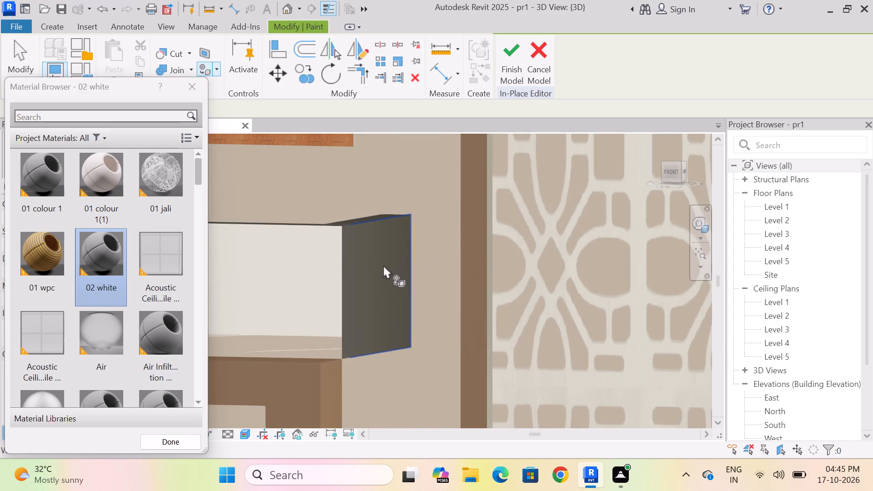
left_click(373, 268)
scroll(381, 248, "down", 17)
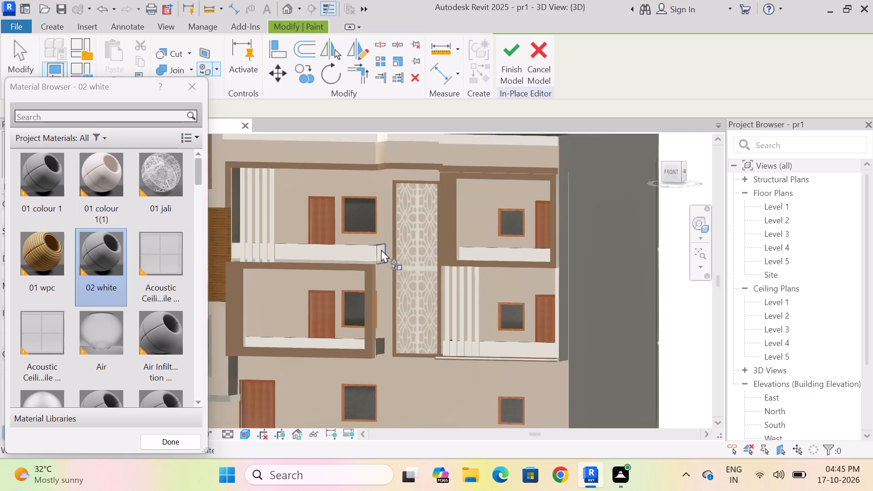
scroll(381, 343, "up", 4)
scroll(372, 293, "up", 11)
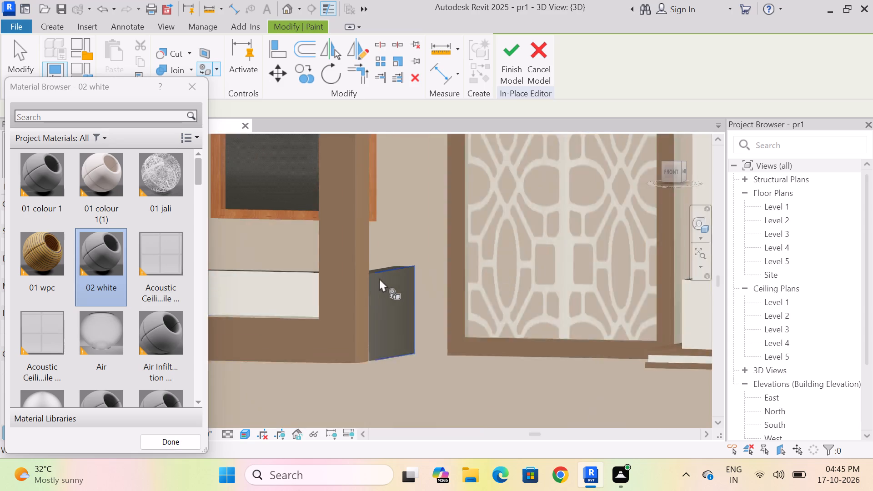
scroll(379, 278, "up", 3)
left_click(396, 304)
scroll(396, 305, "down", 9)
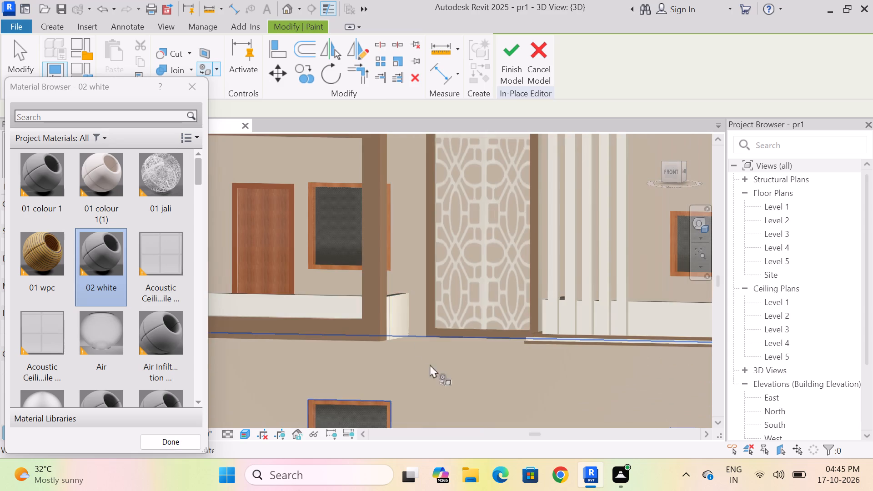
scroll(434, 361, "down", 5)
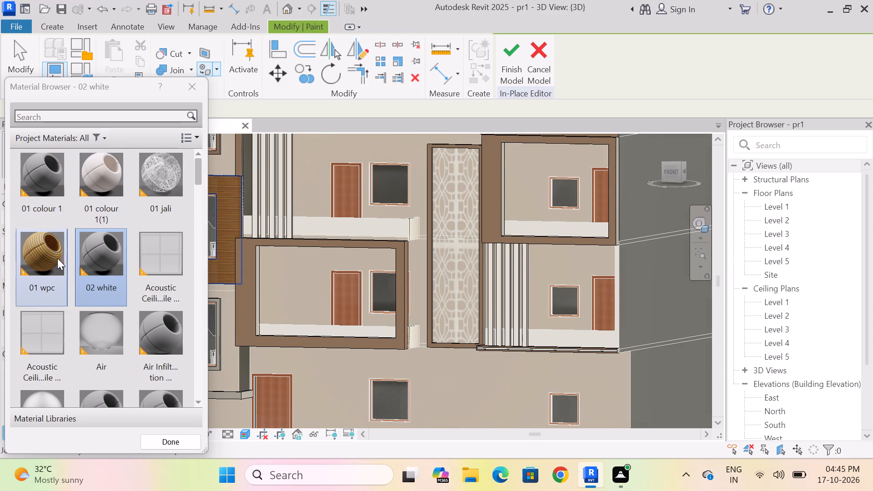
Paint the inner side face of the Level 3 framed balcony's border nearest the jali panel with 01 colour 1(1).
left_click(101, 188)
scroll(512, 169, "up", 3)
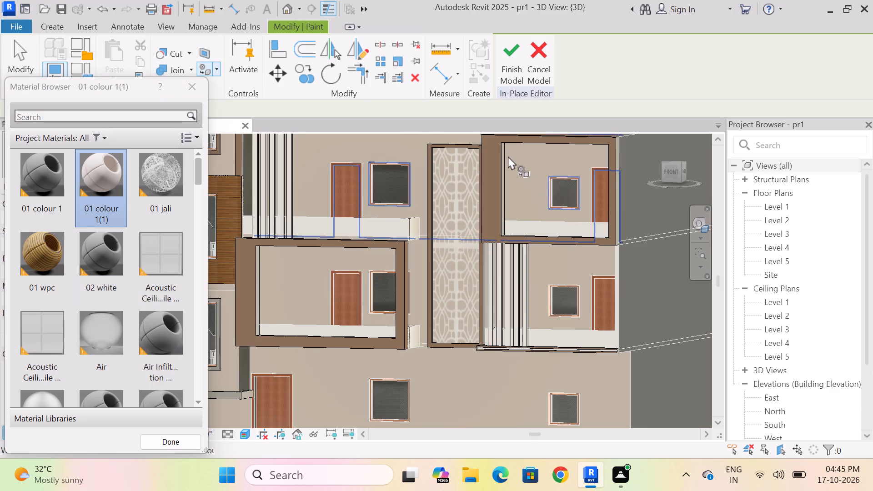
scroll(508, 156, "up", 17)
left_click(462, 253)
scroll(471, 256, "down", 4)
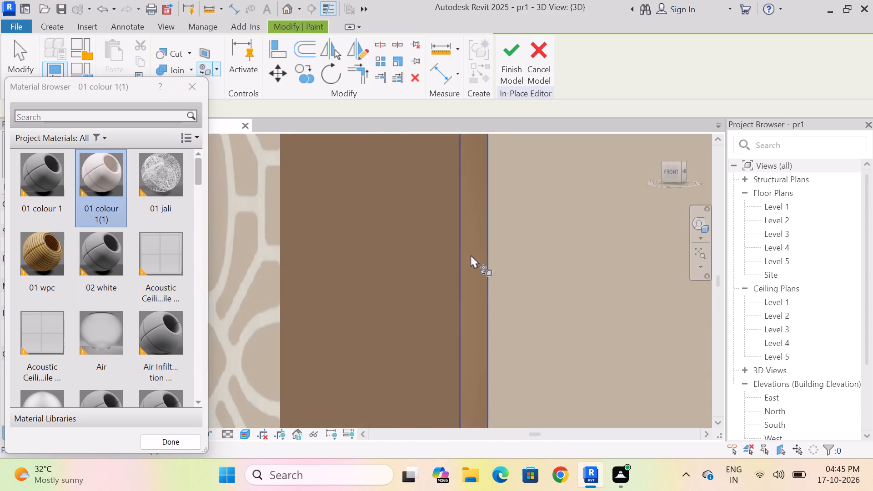
scroll(471, 255, "down", 16)
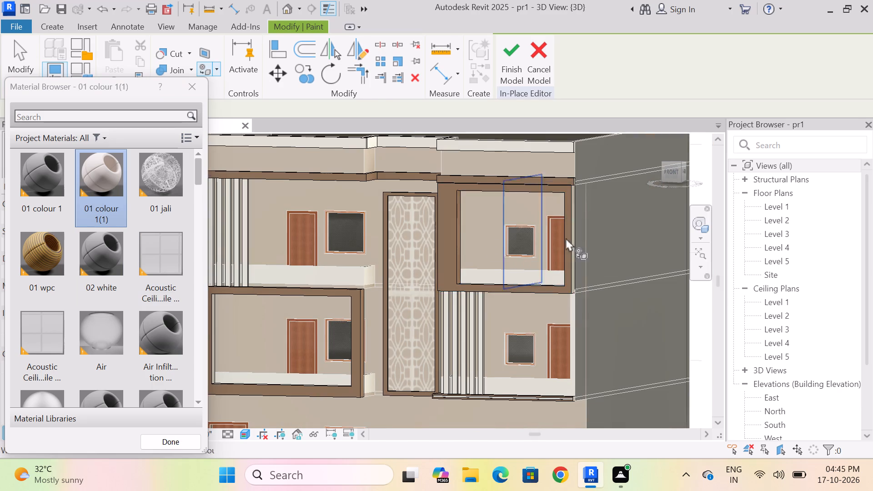
Paint the outer side face of the Level 3 framed balcony's border at the building corner with 01 colour 1(1).
scroll(607, 214, "up", 17)
left_click(577, 227)
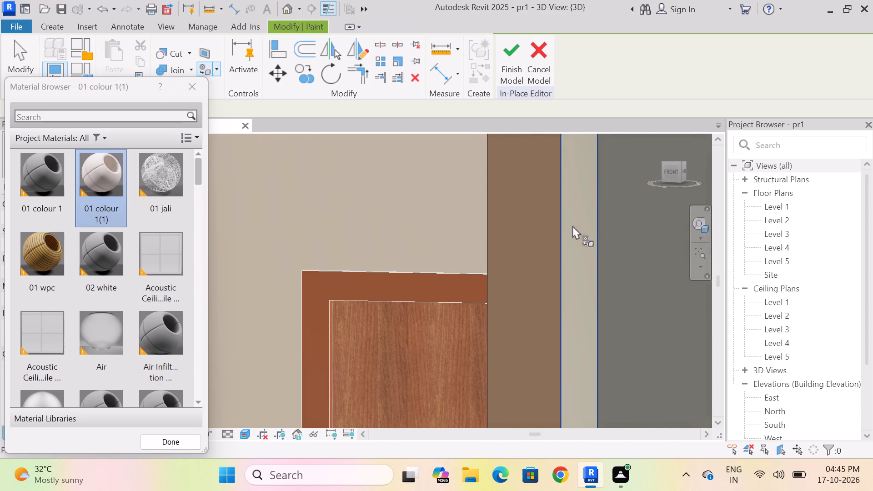
scroll(565, 172, "down", 17)
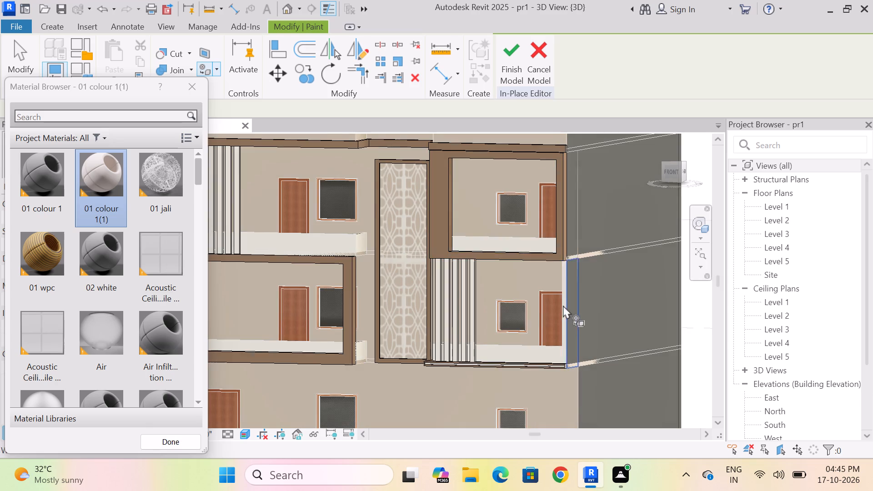
scroll(544, 243, "down", 5)
Paint the side face of the jali panel's border facing the Level 2 vertical fins with 01 colour 1(1).
scroll(527, 303, "up", 9)
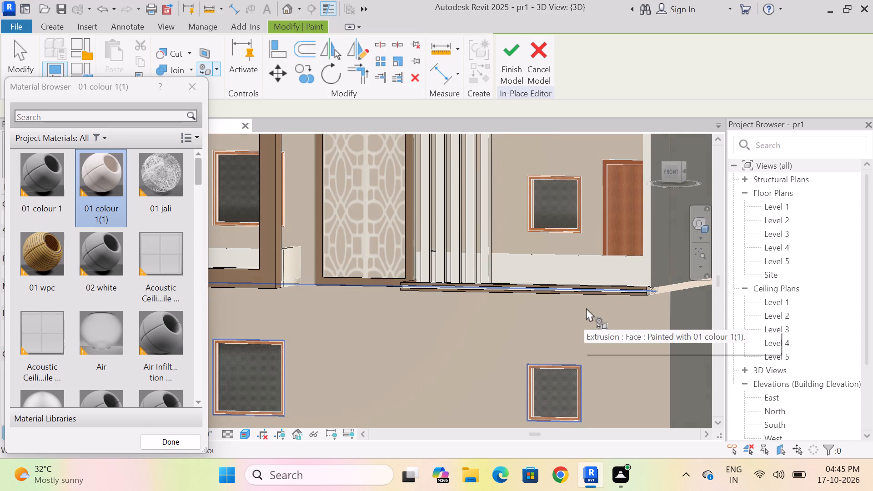
scroll(407, 215, "up", 18)
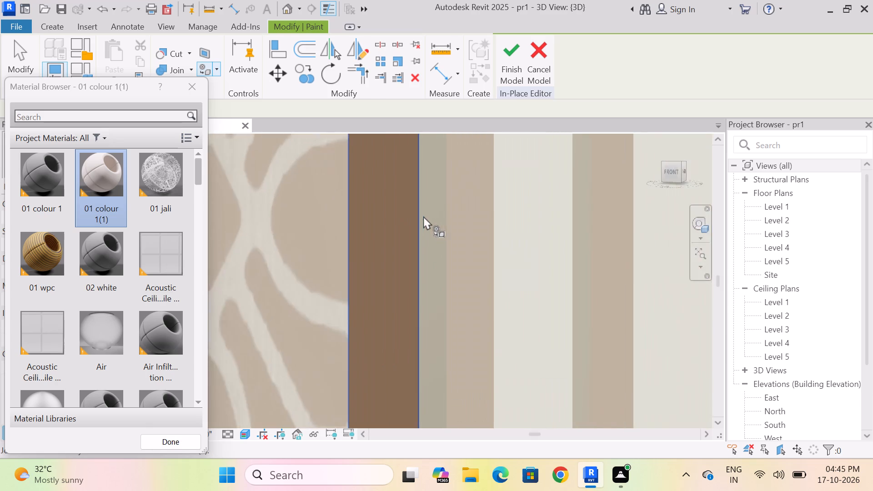
scroll(423, 216, "up", 6)
left_click(433, 249)
scroll(432, 249, "down", 19)
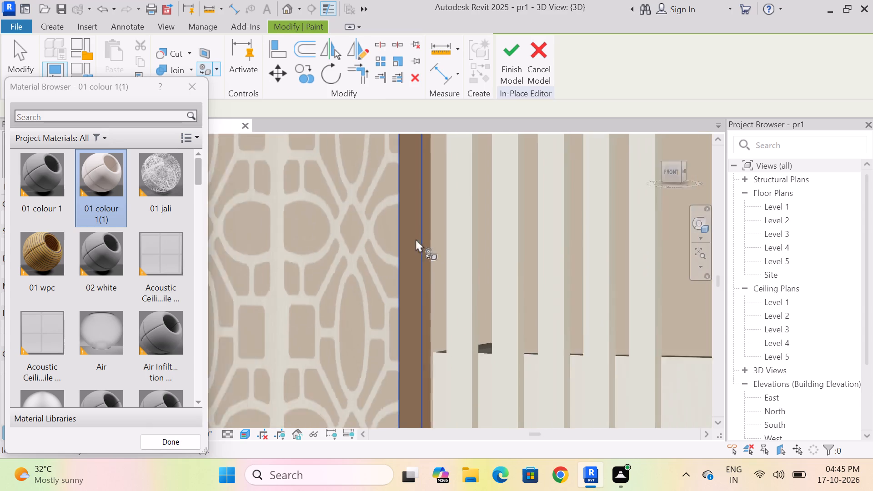
Paint the side faces of the five vertical fins on the Level 2 balcony beside the jali panel with 02 white.
left_click(100, 272)
scroll(459, 228, "up", 13)
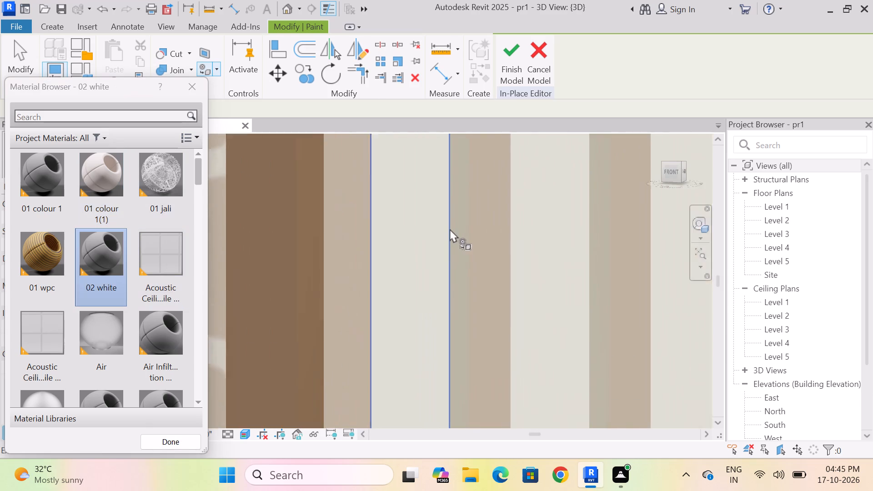
scroll(450, 229, "up", 5)
left_click(469, 253)
scroll(447, 225, "down", 8)
scroll(597, 257, "up", 3)
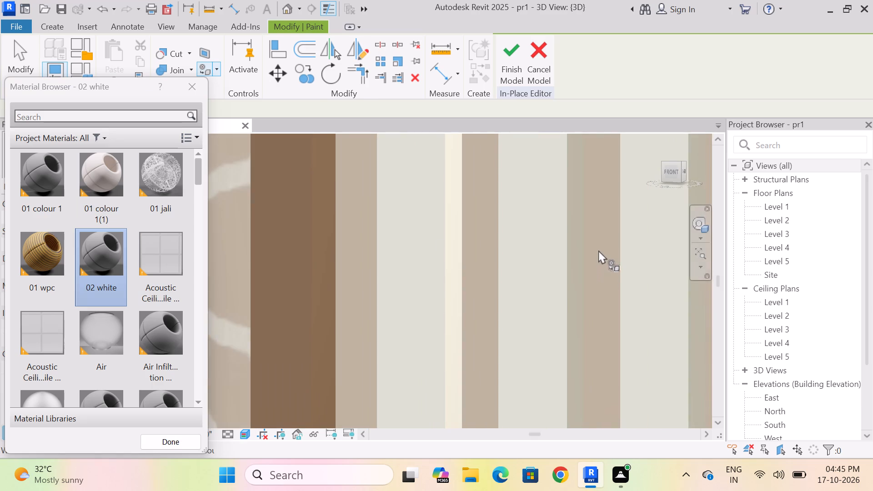
scroll(598, 250, "up", 9)
left_click(488, 249)
scroll(438, 264, "down", 11)
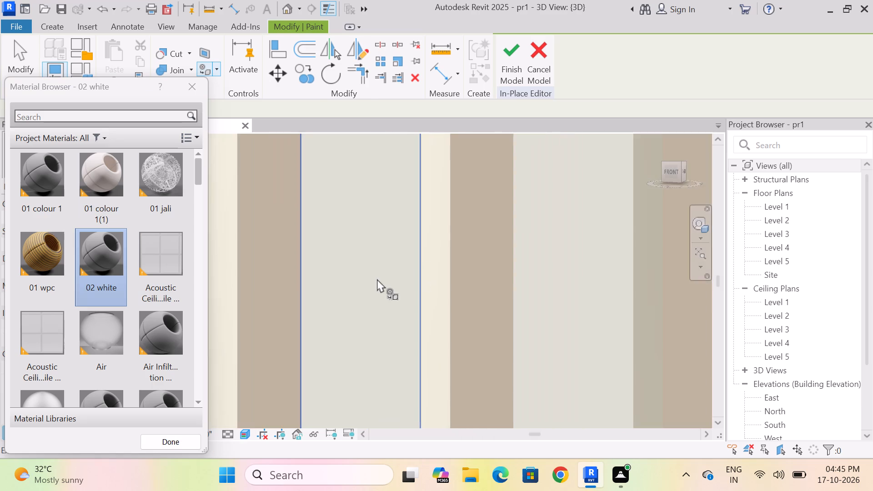
scroll(377, 279, "down", 1)
scroll(546, 261, "up", 12)
left_click(470, 271)
scroll(402, 248, "down", 5)
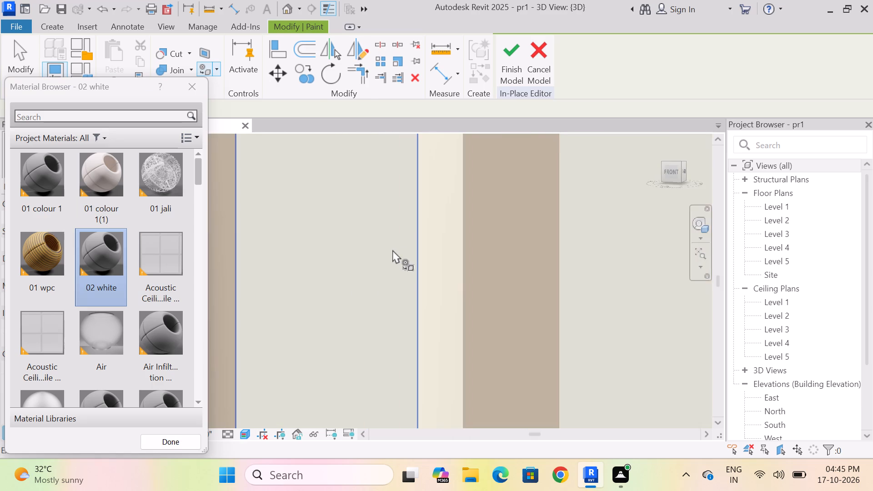
scroll(392, 250, "down", 8)
scroll(526, 251, "up", 12)
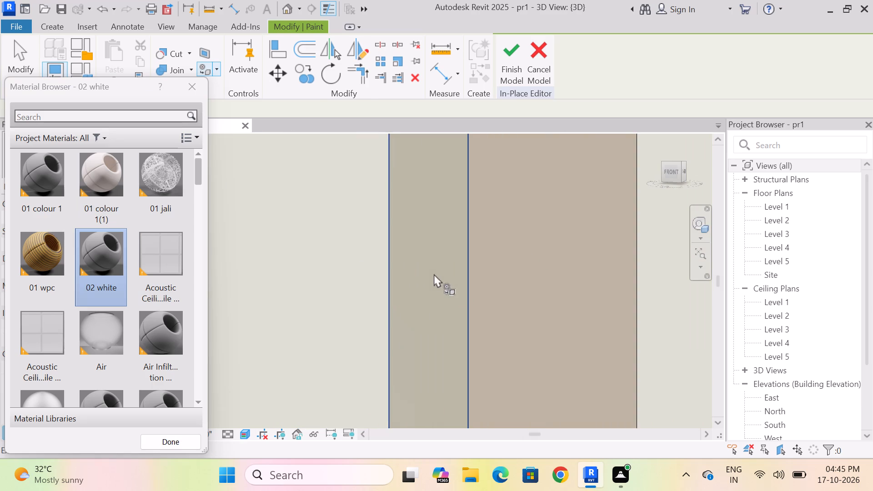
left_click(434, 274)
scroll(310, 247, "down", 9)
scroll(552, 257, "up", 9)
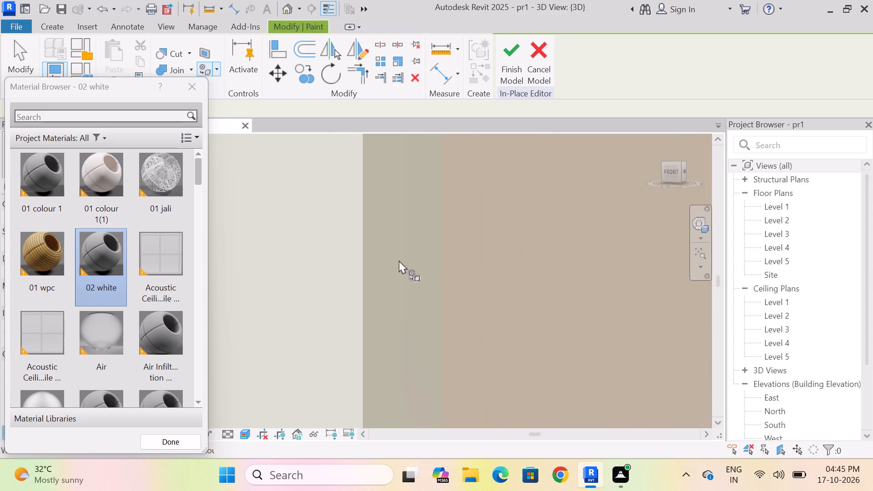
left_click(397, 259)
scroll(400, 255, "down", 20)
scroll(400, 255, "down", 7)
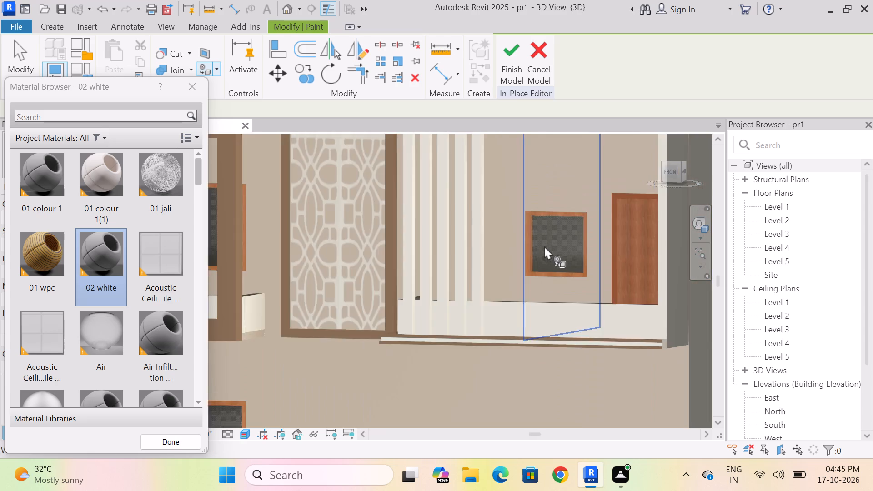
scroll(544, 246, "down", 3)
scroll(375, 304, "down", 2)
Paint the side faces of the five vertical fins on the Level 3 balcony above the Level 2 framed balcony with 02 white.
scroll(279, 161, "up", 8)
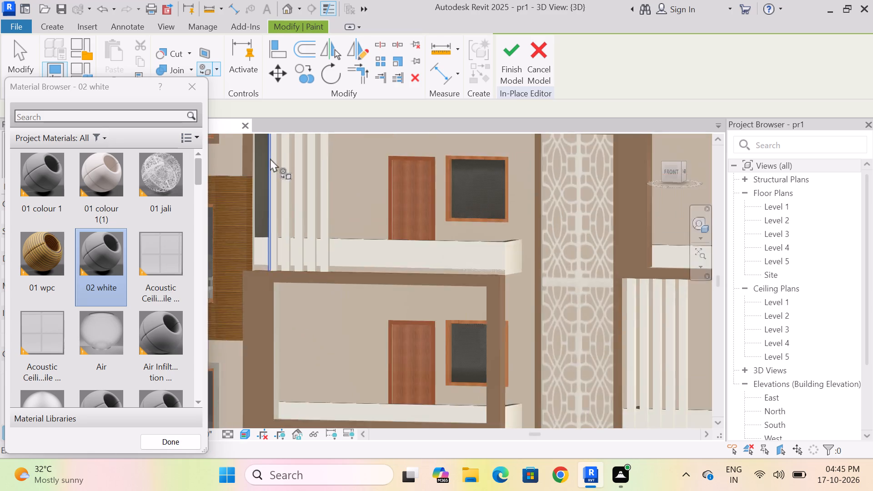
scroll(270, 158, "up", 20)
scroll(270, 158, "up", 2)
left_click(347, 275)
scroll(329, 209, "down", 9)
scroll(486, 253, "up", 9)
left_click(381, 263)
scroll(341, 233, "down", 3)
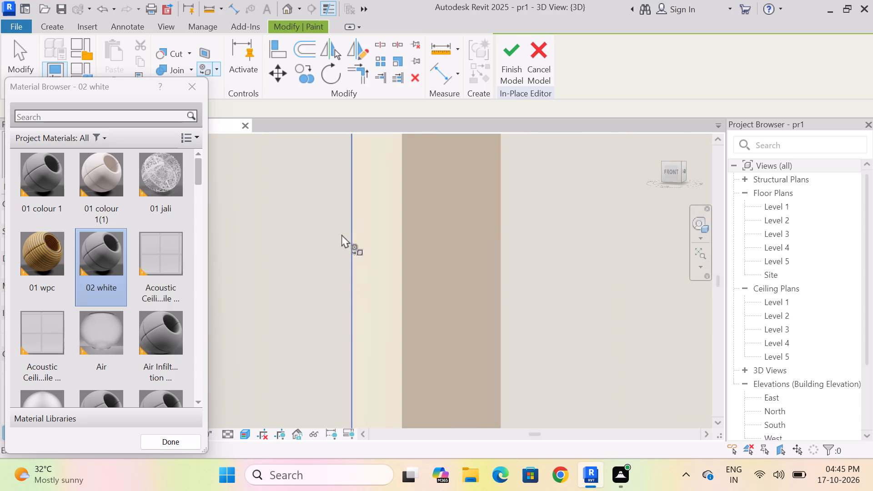
scroll(341, 234, "down", 6)
scroll(478, 250, "up", 9)
left_click(476, 248)
scroll(401, 232, "down", 10)
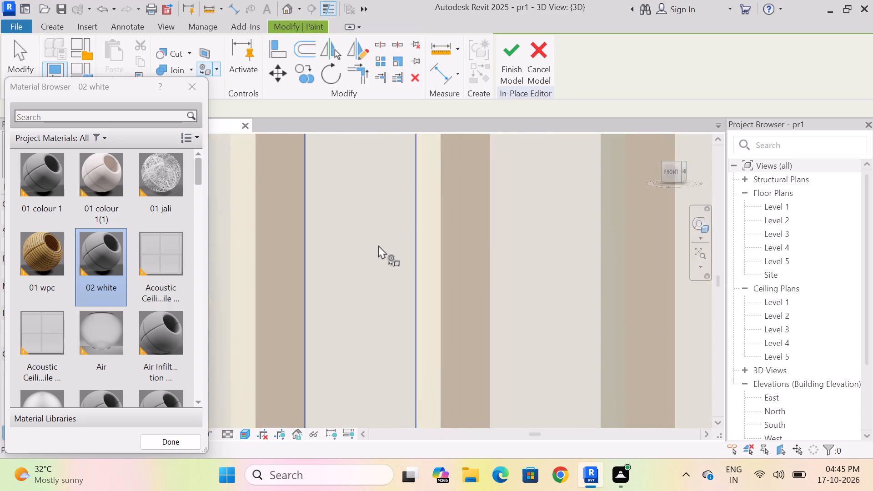
scroll(537, 252, "up", 11)
left_click(423, 251)
scroll(386, 251, "down", 4)
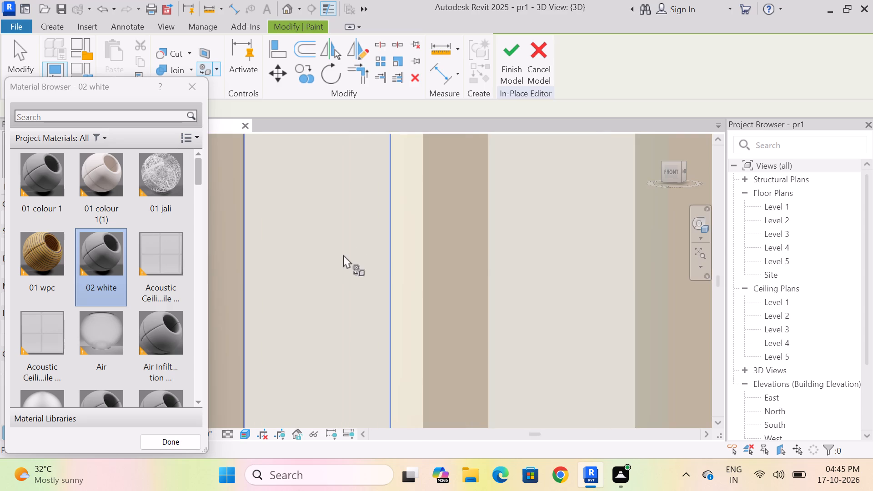
scroll(343, 255, "down", 8)
scroll(469, 250, "up", 13)
left_click(419, 263)
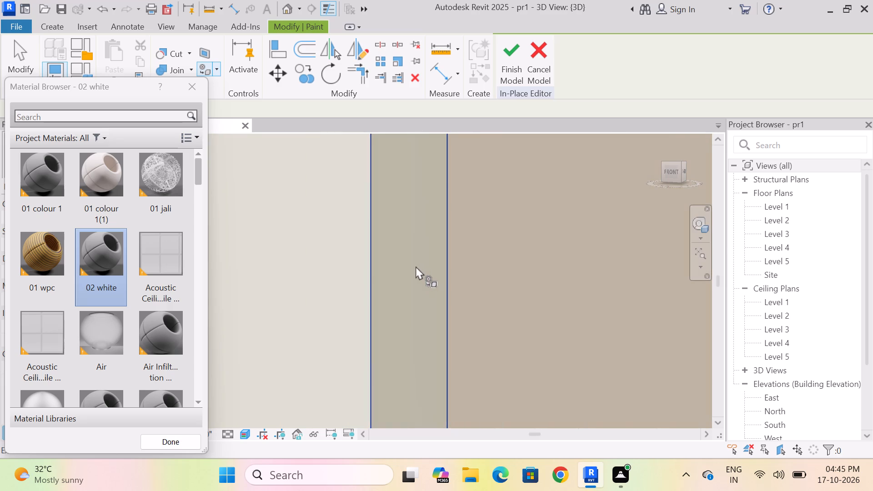
scroll(409, 249, "down", 20)
scroll(404, 261, "down", 10)
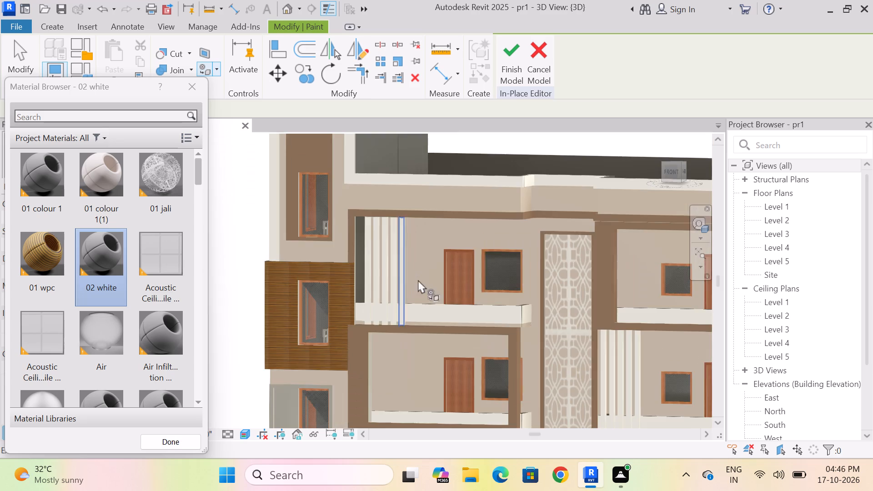
Paint the front face of the Level 2 window surround below the WPC-clad box with 01 colour 1(1).
scroll(544, 287, "down", 6)
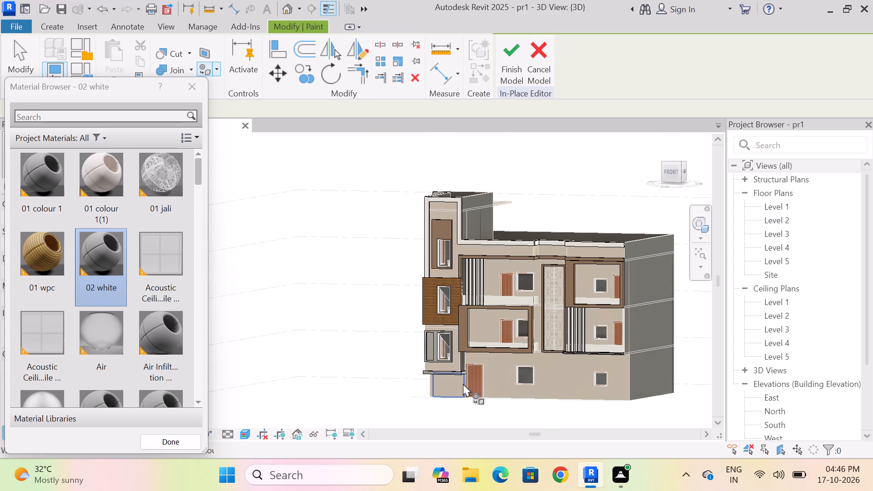
middle_click_drag(486, 387, 544, 371, "shift")
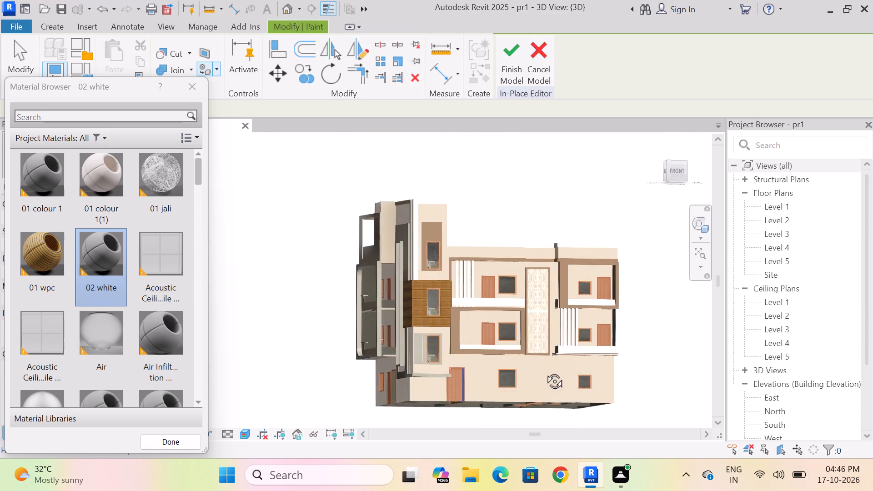
middle_click_drag(544, 371, 554, 381, "shift")
middle_click_drag(356, 384, 373, 385, "shift")
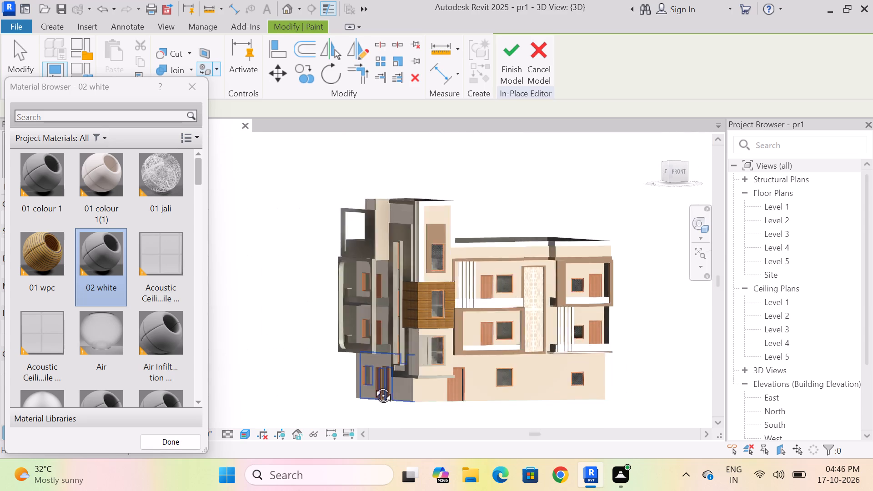
middle_click_drag(373, 385, 422, 386, "shift")
scroll(470, 416, "up", 8)
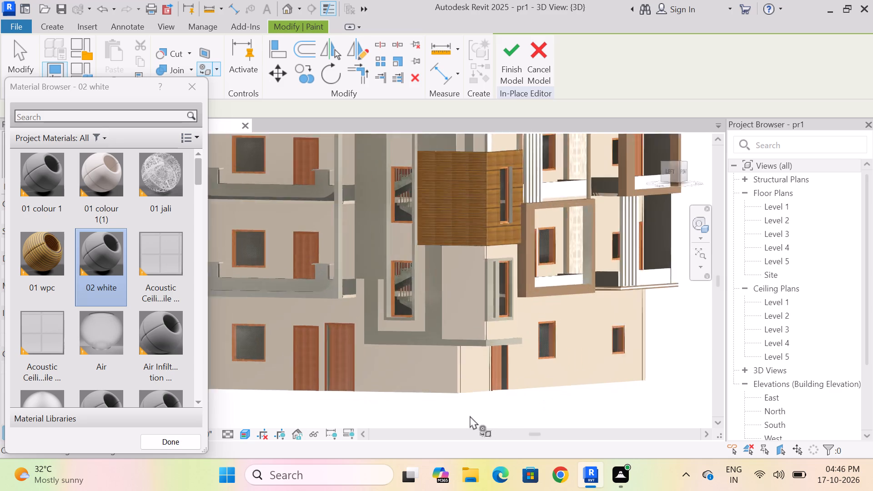
middle_click_drag(462, 344, 406, 345, "shift")
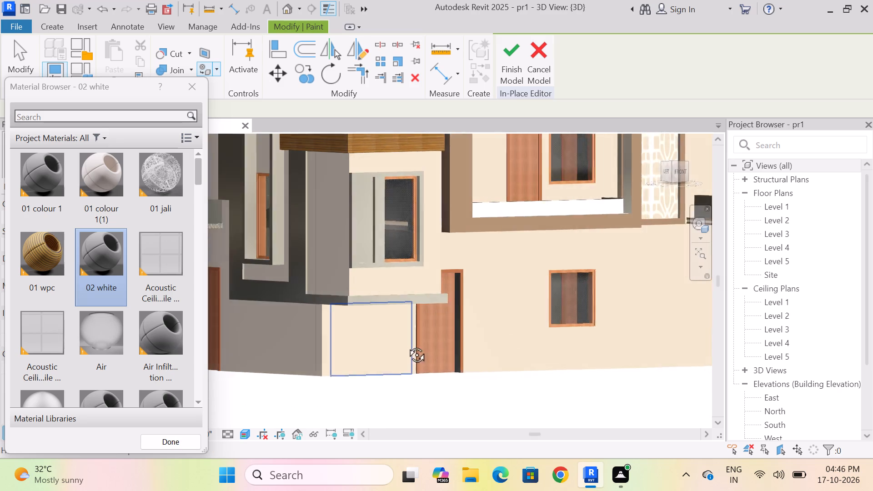
middle_click_drag(406, 345, 391, 343, "shift")
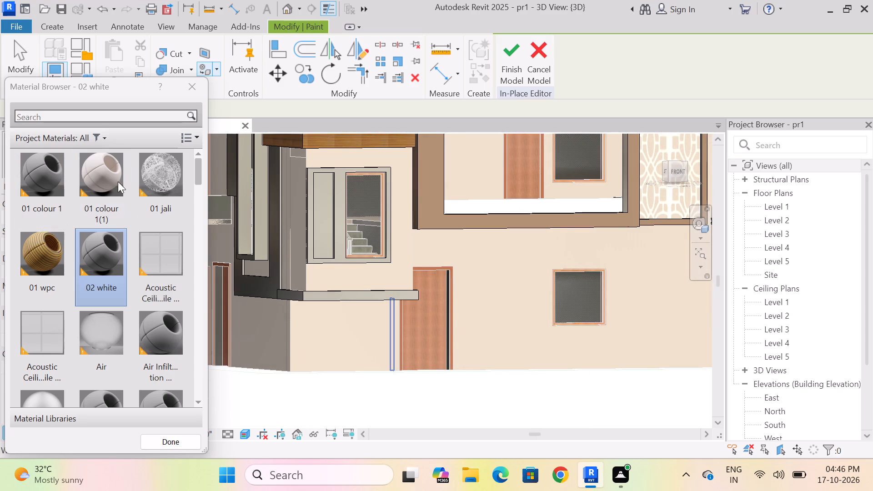
left_click(107, 183)
scroll(339, 162, "up", 15)
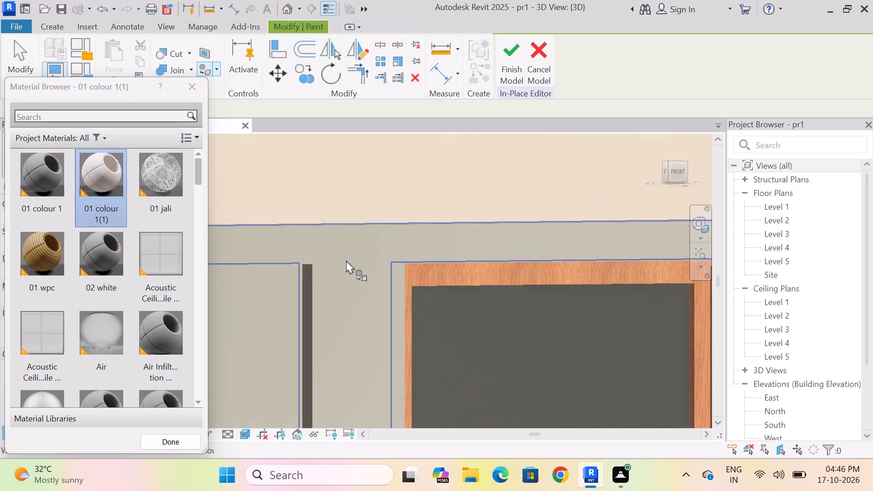
left_click(349, 273)
scroll(357, 215, "down", 15)
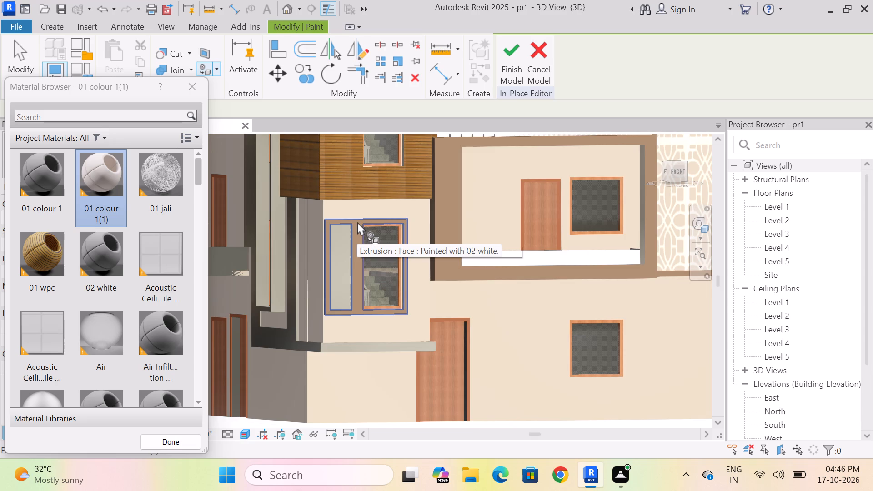
middle_click_drag(359, 370, 361, 371)
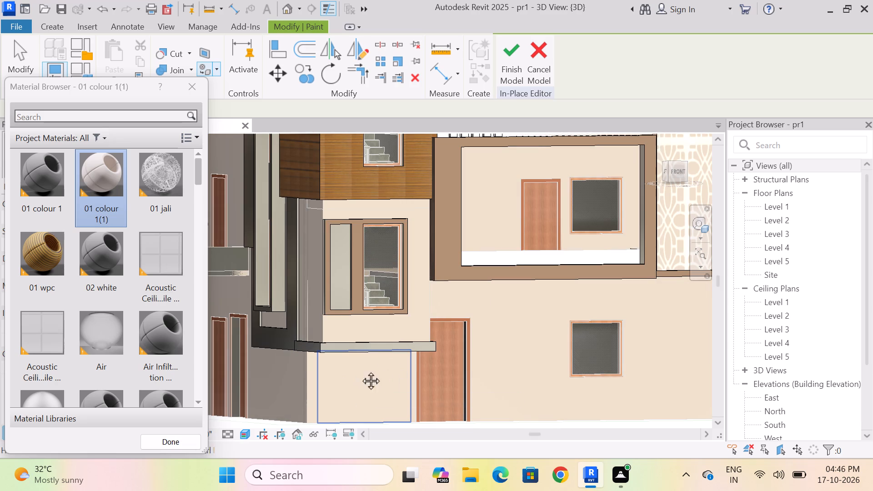
Paint the side, front and top faces of the ledge above the ground-floor door, below the Level 2 window, with 02 white.
middle_click_drag(361, 371, 398, 370)
left_click(89, 253)
scroll(346, 336, "up", 3)
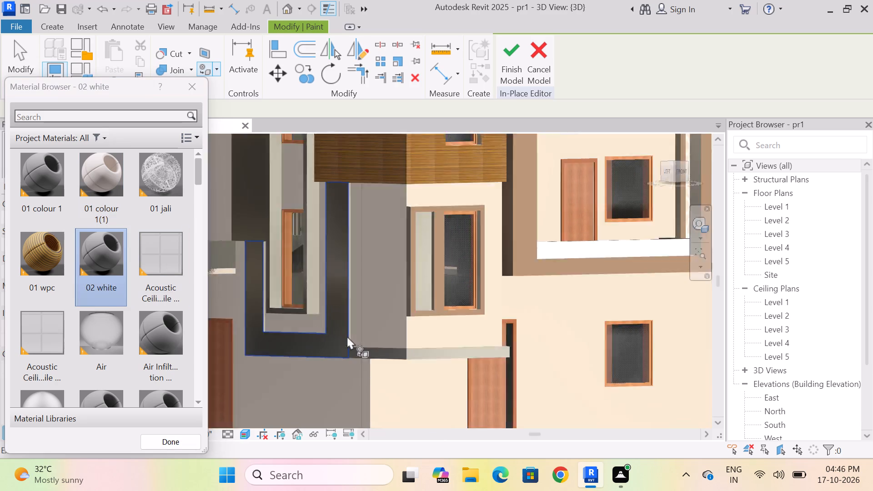
scroll(347, 336, "up", 11)
left_click(394, 376)
scroll(363, 348, "down", 5)
scroll(472, 366, "up", 5)
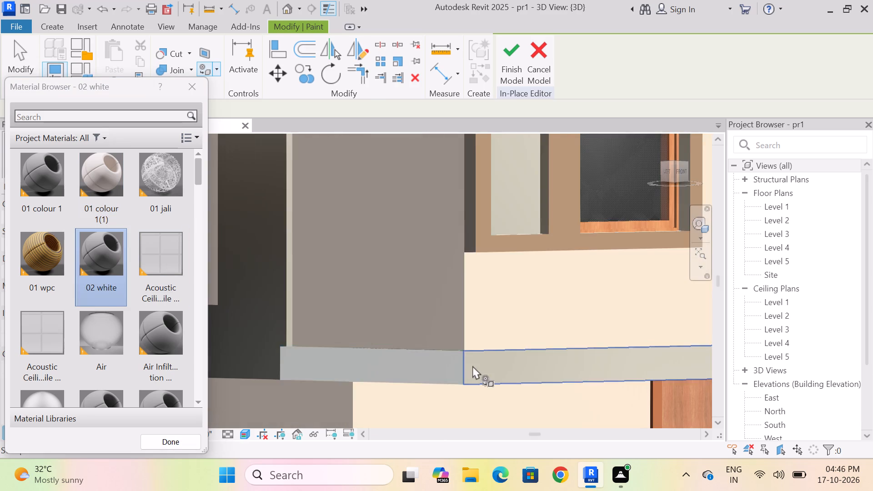
left_click(475, 364)
middle_click_drag(389, 309, 385, 352, "shift")
scroll(393, 263, "down", 3)
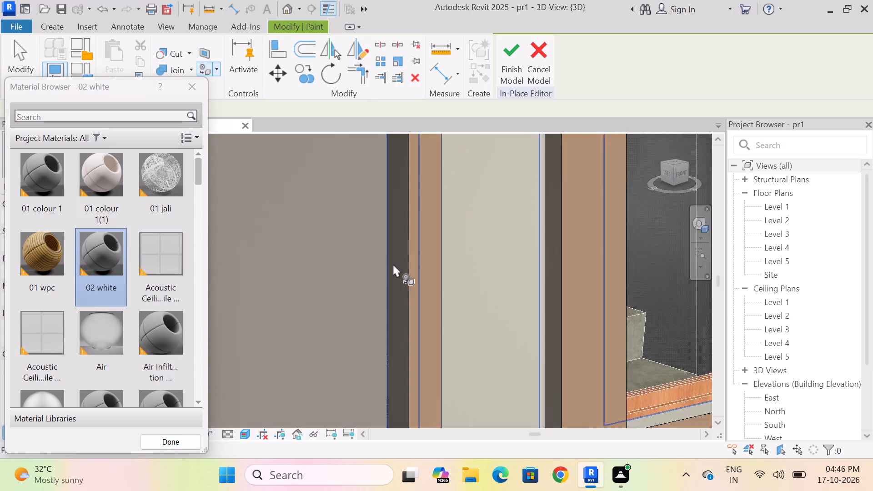
scroll(393, 264, "down", 6)
scroll(370, 376, "up", 17)
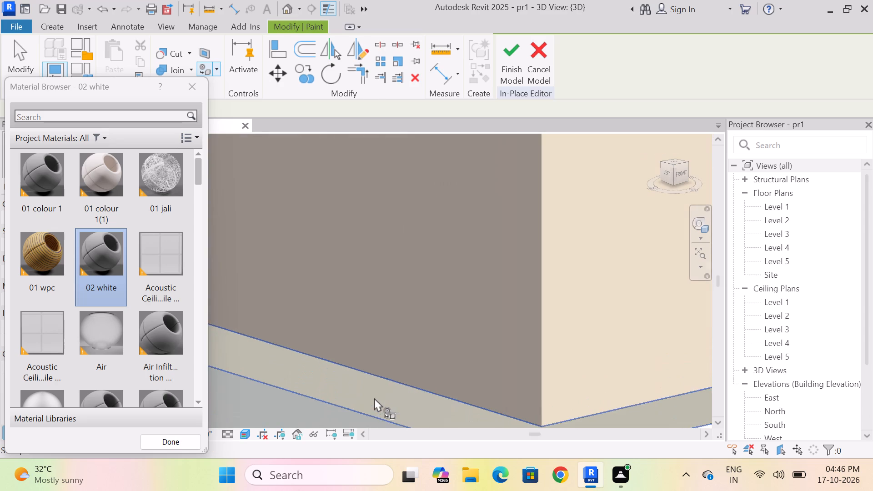
left_click(374, 398)
Paint the outer side, inner side and top faces of the Level 2 window surround below the WPC-clad box with 01 colour 1(1).
scroll(337, 318, "down", 9)
scroll(461, 301, "down", 10)
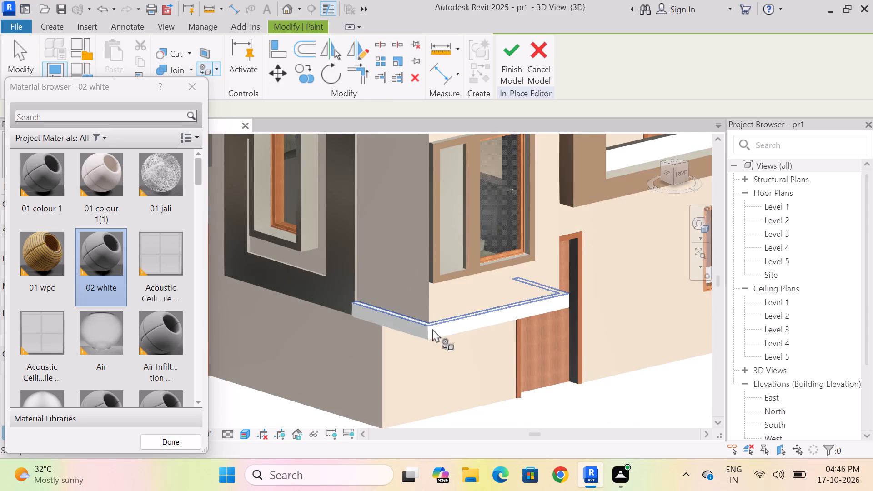
left_click(93, 181)
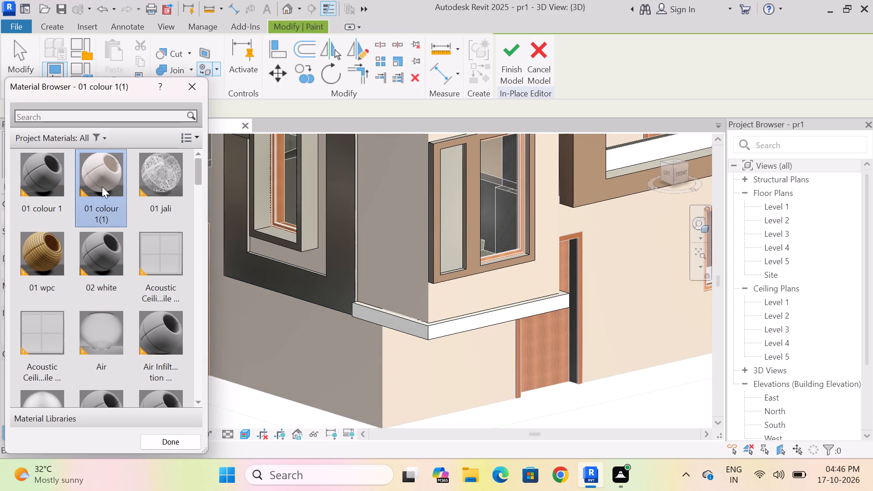
scroll(479, 177, "up", 20)
left_click(351, 225)
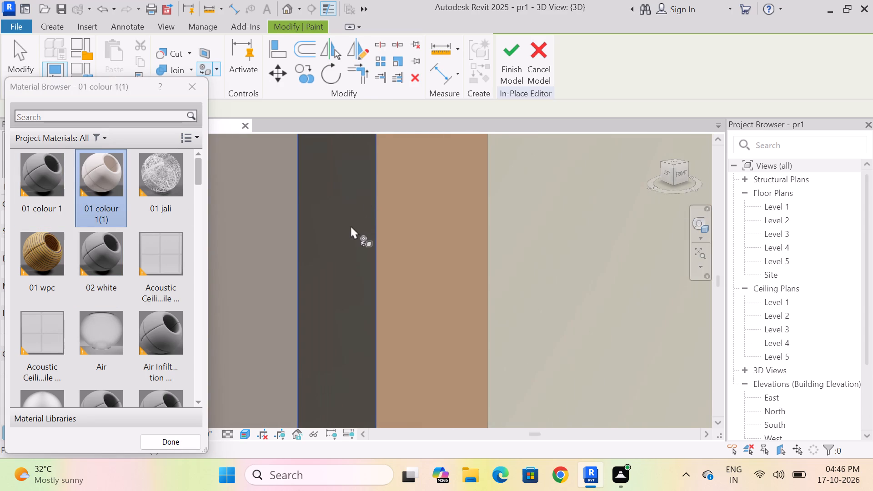
scroll(347, 205, "down", 10)
scroll(504, 201, "up", 13)
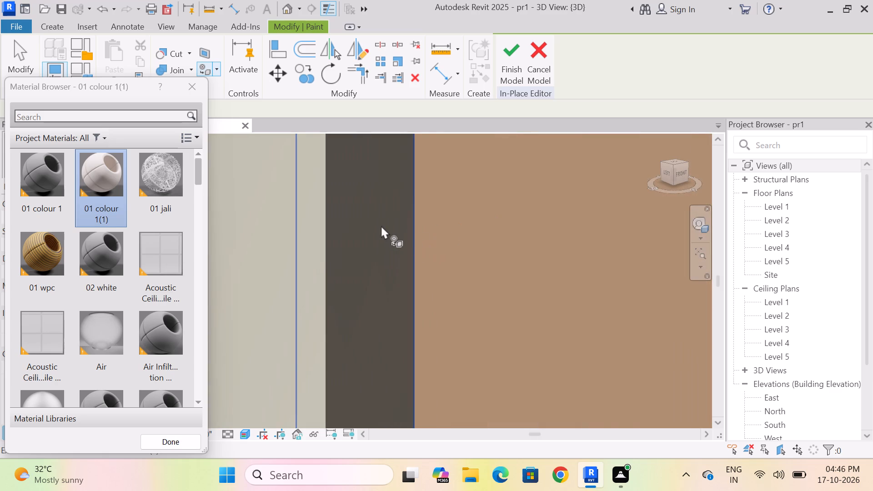
left_click(381, 219)
scroll(423, 184, "down", 20)
scroll(423, 184, "down", 1)
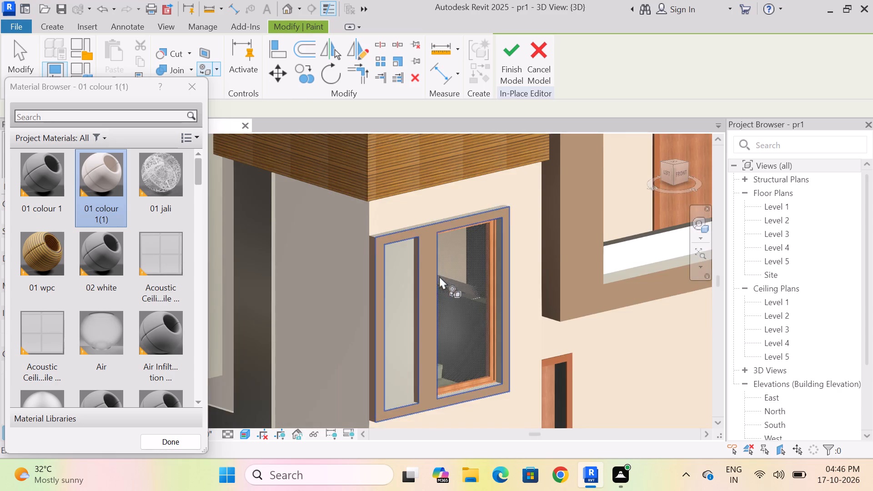
scroll(434, 193, "up", 19)
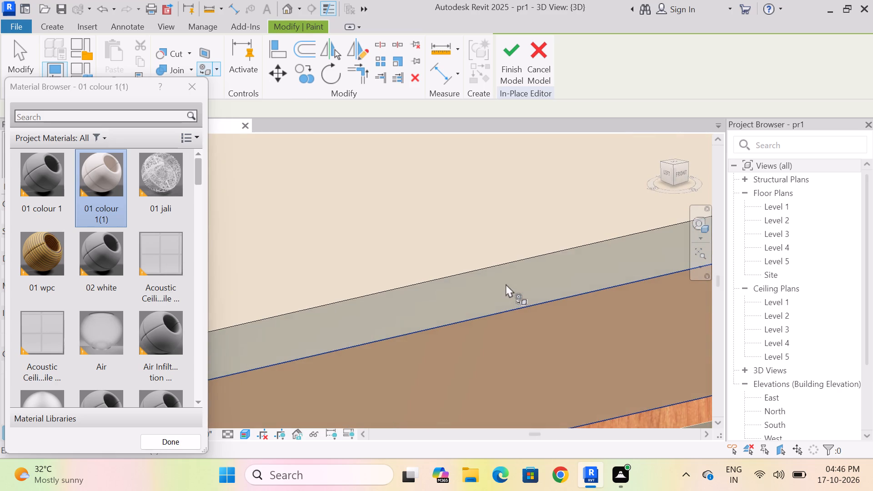
left_click(506, 284)
Examine the left facade's rounded two-storey balcony frame and curved parapets to decide how to finish them.
scroll(454, 281, "down", 16)
scroll(534, 277, "down", 6)
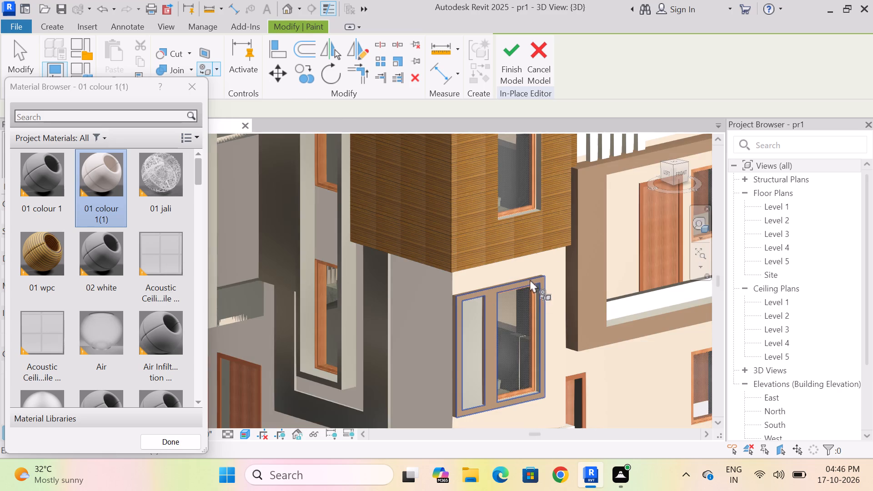
scroll(523, 291, "down", 4)
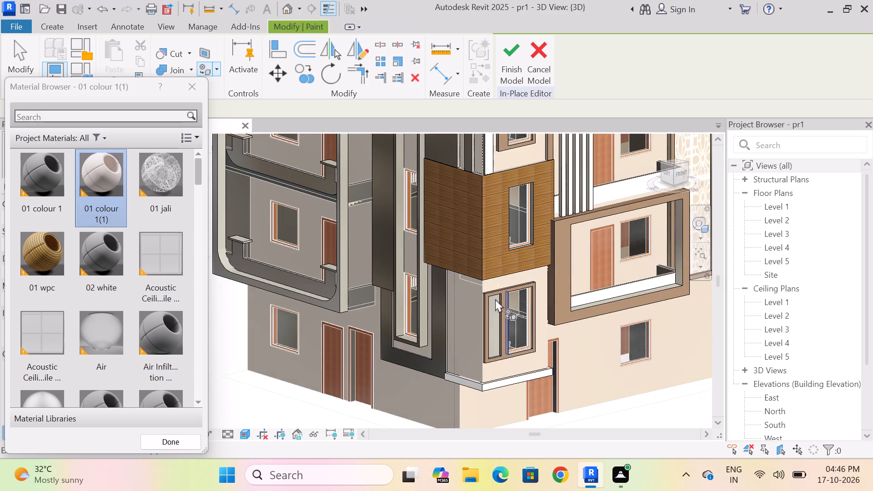
scroll(463, 306, "down", 4)
middle_click_drag(477, 384, 512, 356, "shift")
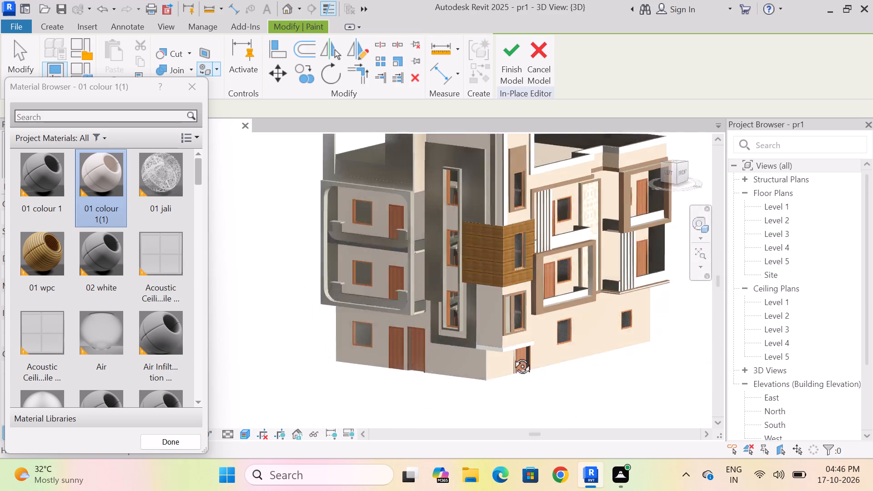
middle_click_drag(512, 356, 552, 342, "shift")
scroll(419, 380, "down", 4)
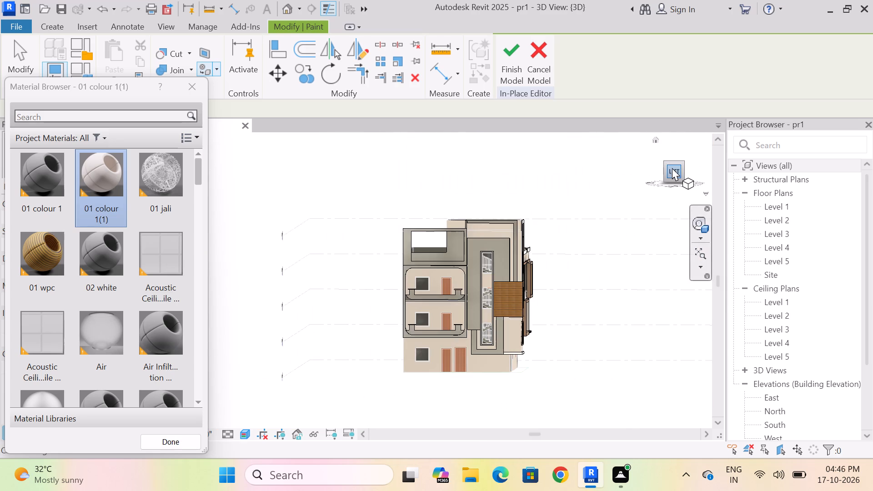
left_click(675, 169)
scroll(496, 336, "up", 5)
scroll(418, 275, "up", 4)
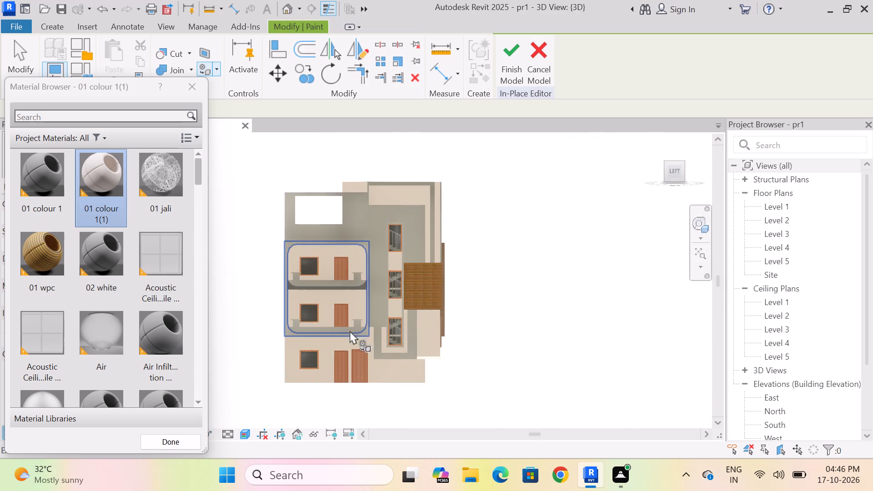
scroll(329, 347, "up", 4)
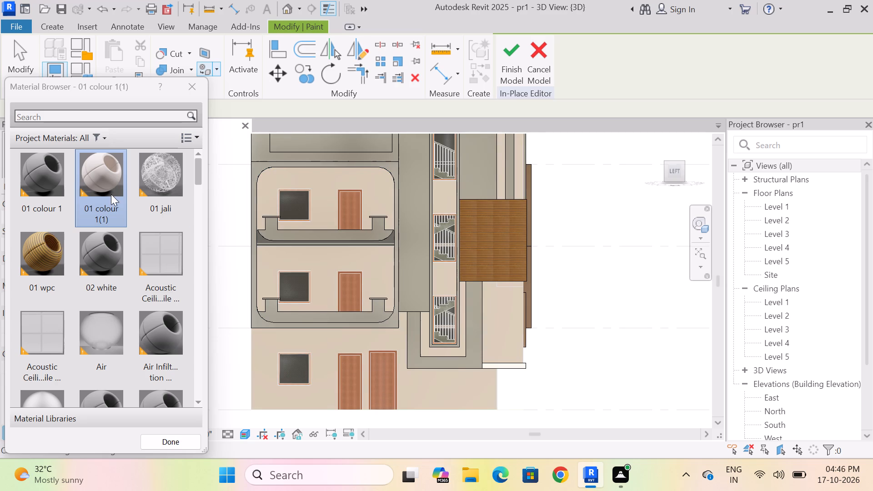
left_click(94, 249)
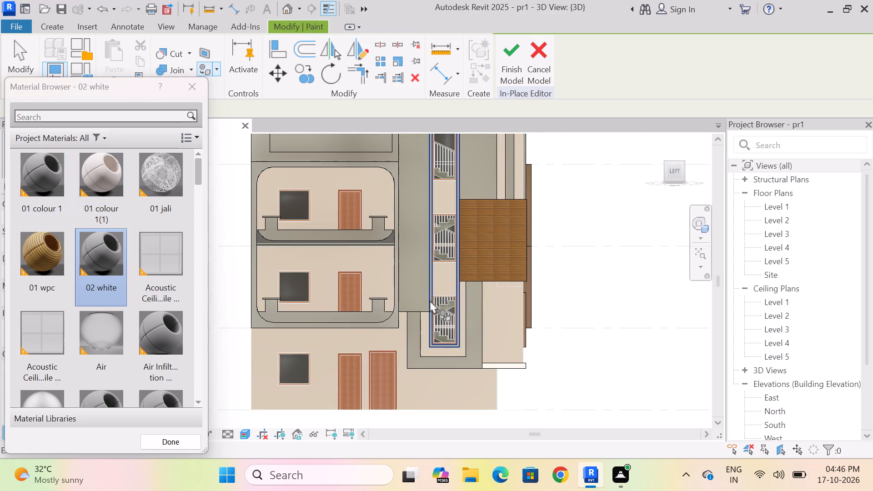
scroll(458, 307, "up", 3)
scroll(458, 313, "down", 4)
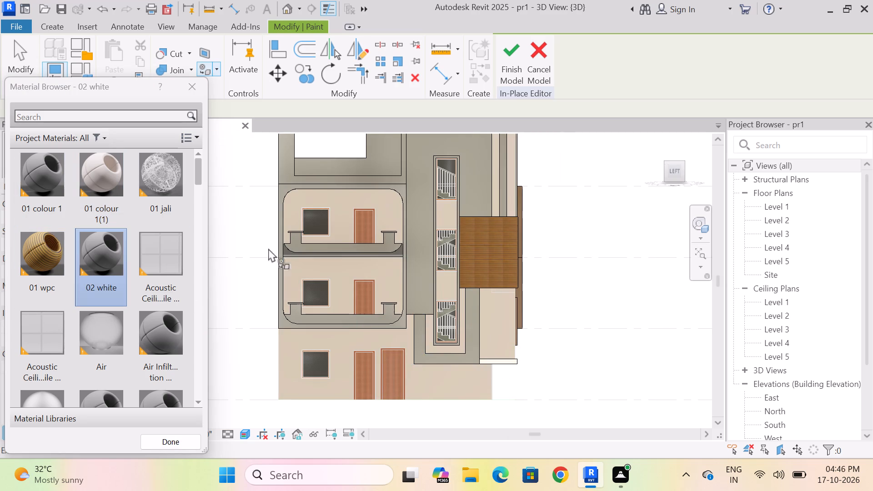
scroll(253, 243, "up", 6)
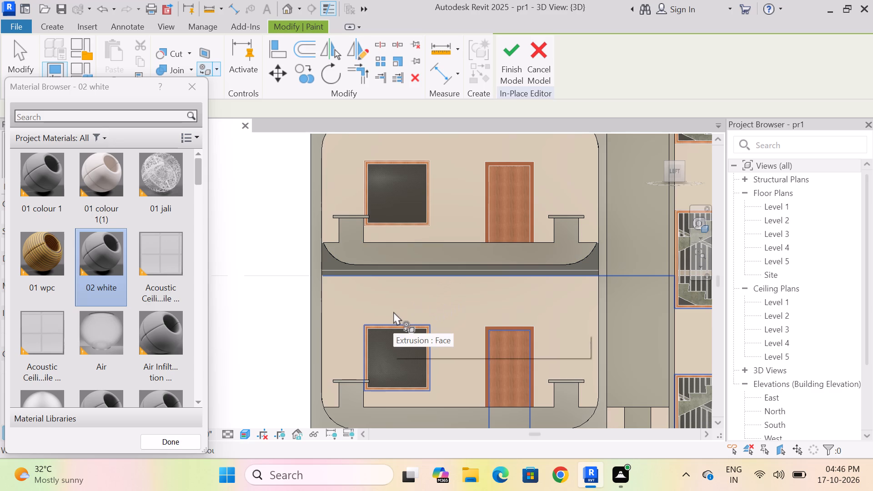
scroll(405, 272, "down", 2)
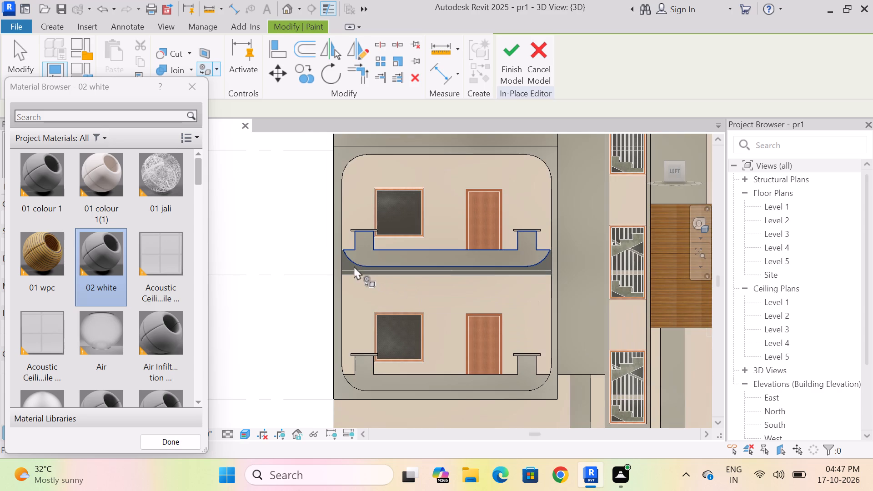
middle_click_drag(356, 284, 334, 320, "shift")
scroll(264, 324, "up", 2)
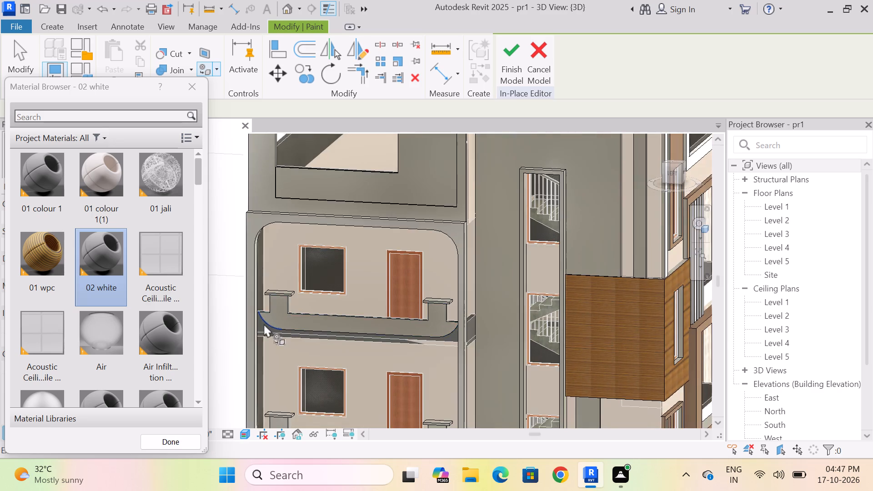
scroll(264, 324, "up", 7)
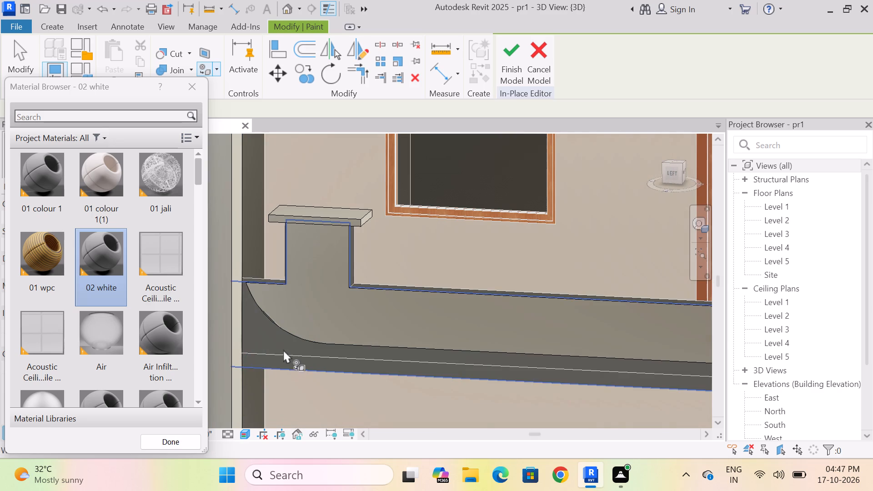
scroll(336, 273, "down", 11)
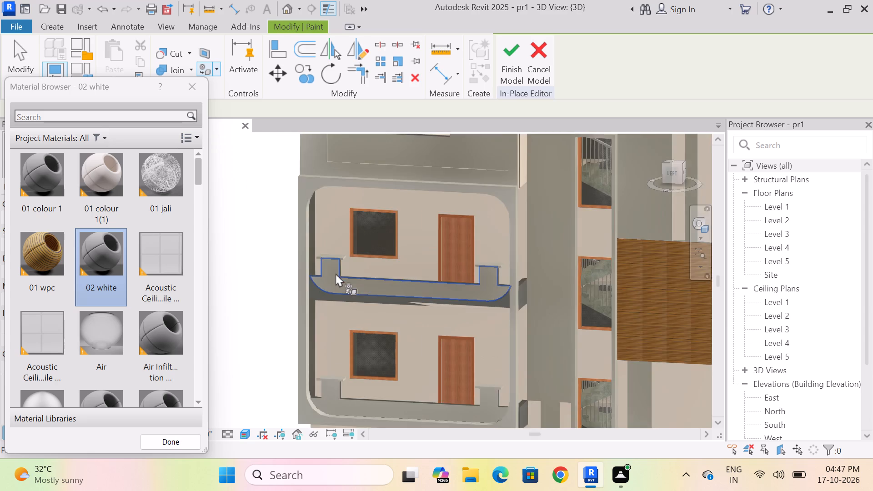
scroll(336, 273, "down", 2)
middle_click_drag(381, 330, 406, 311, "shift")
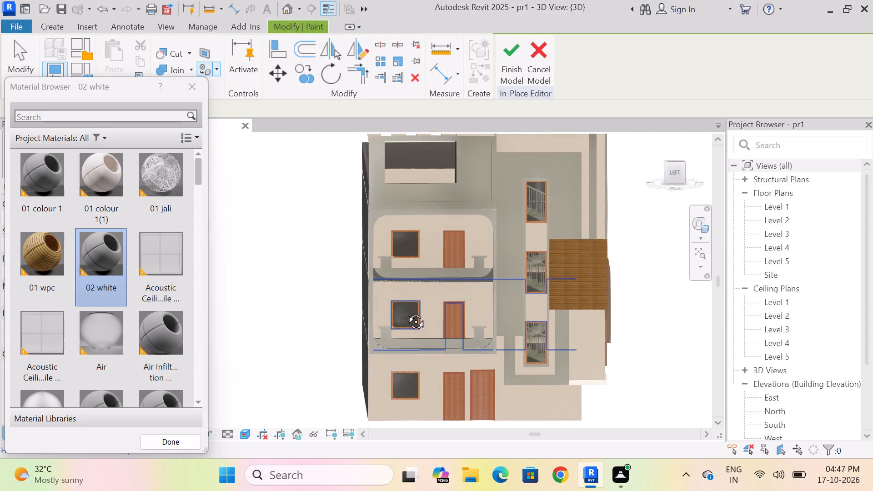
middle_click_drag(406, 311, 403, 296, "shift")
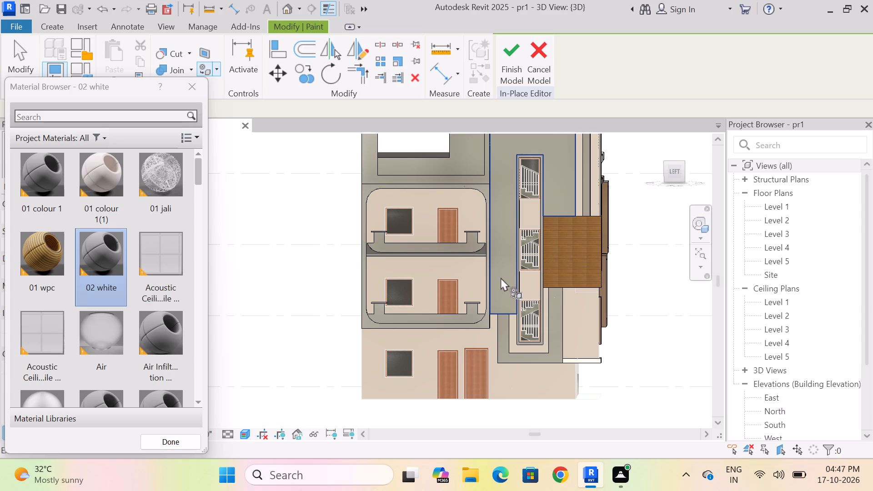
Paint the front face of the rounded frame around the Level 2 and Level 3 balconies on the left facade with 02 white.
scroll(442, 262, "down", 3)
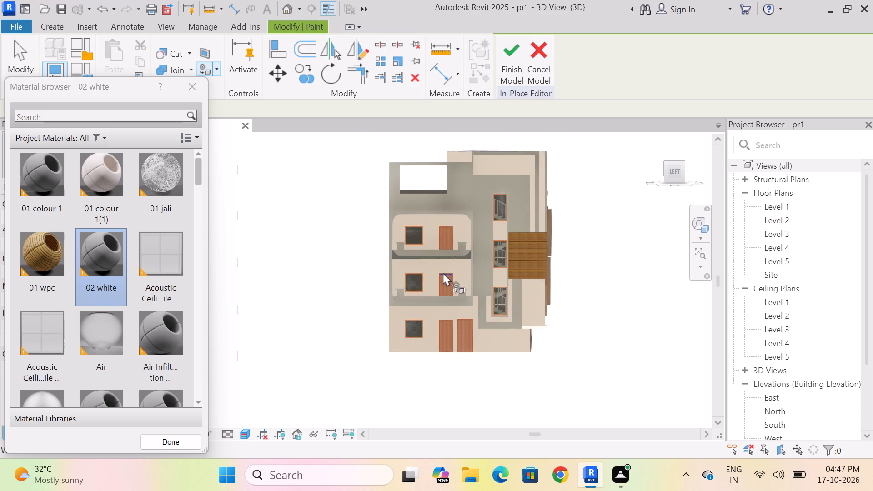
left_click(674, 172)
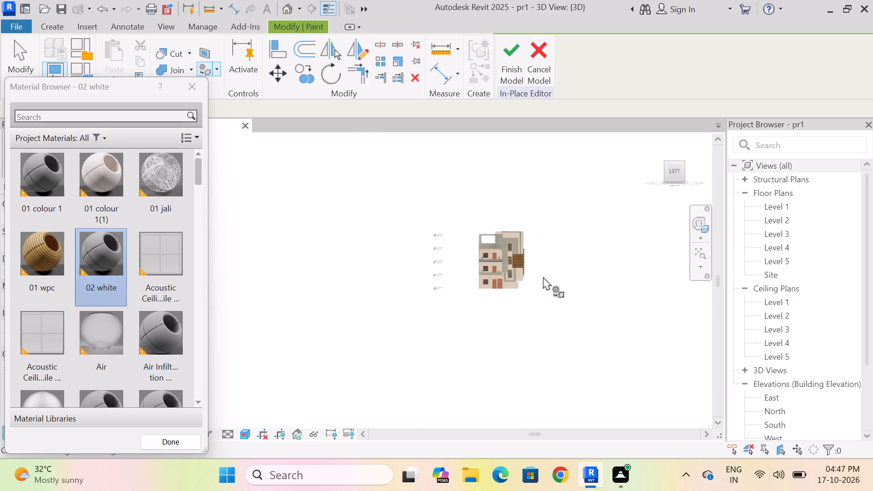
scroll(484, 257, "up", 4)
scroll(382, 301, "up", 4)
scroll(344, 311, "up", 9)
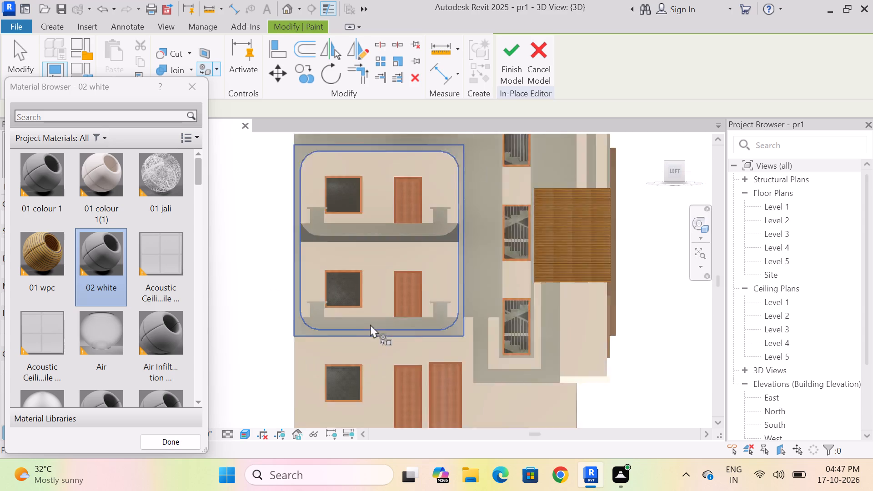
left_click(103, 258)
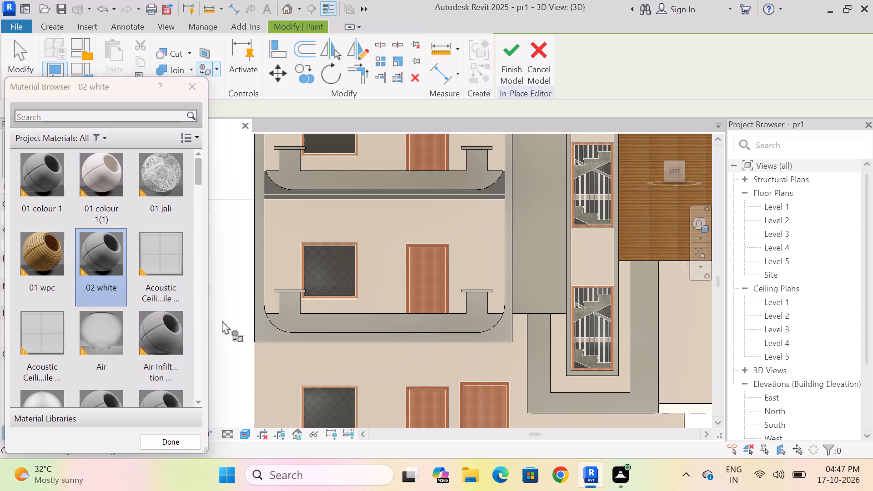
scroll(519, 231, "up", 12)
left_click(457, 268)
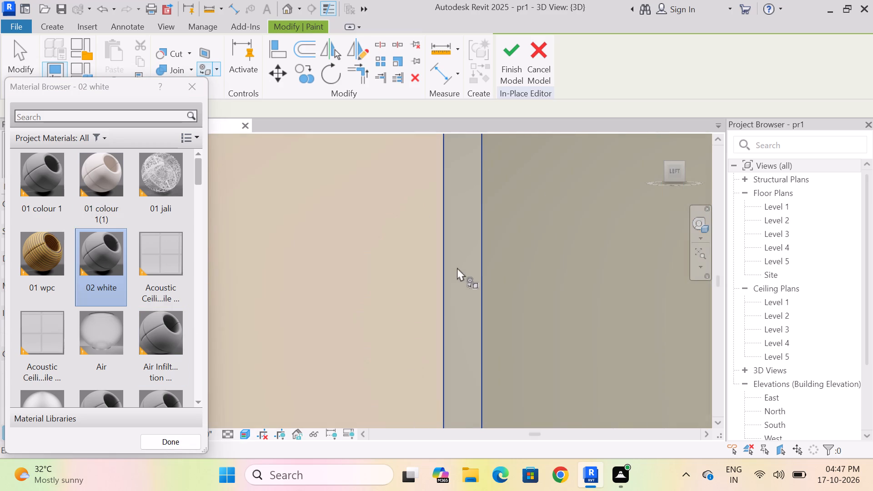
Paint the front faces of the curved Level 2 and Level 3 balcony parapets inside the rounded frame with 01 colour 1(1).
scroll(457, 271, "down", 20)
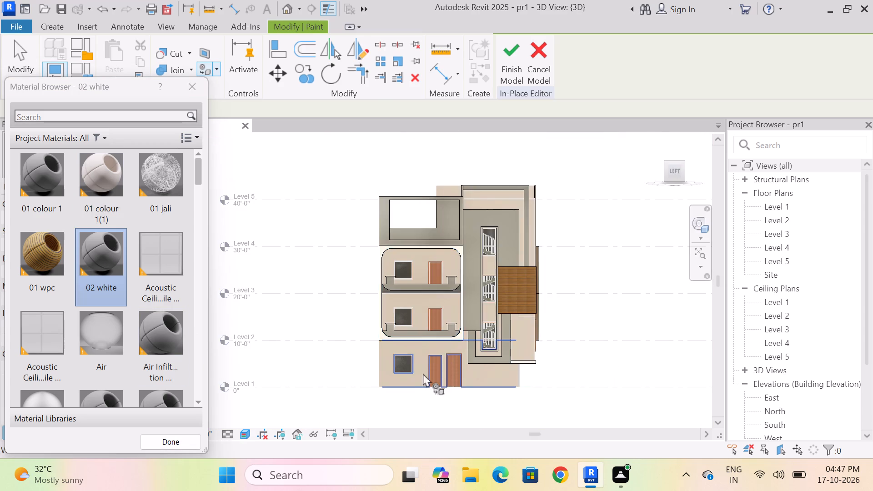
scroll(419, 375, "up", 8)
scroll(389, 380, "down", 3)
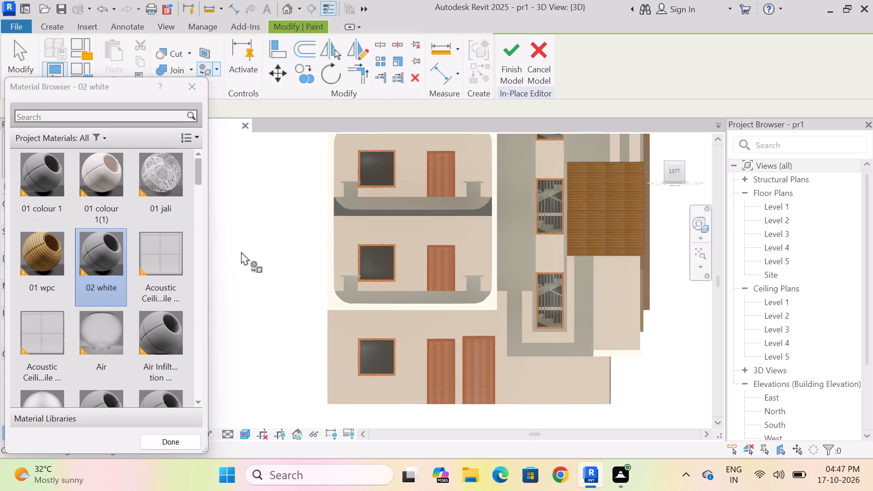
left_click(114, 178)
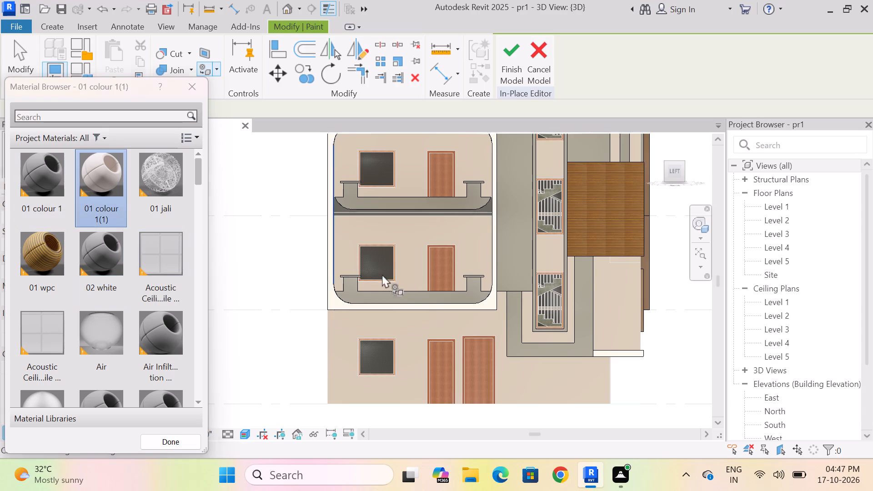
scroll(391, 290, "up", 9)
left_click(396, 308)
scroll(399, 314, "down", 4)
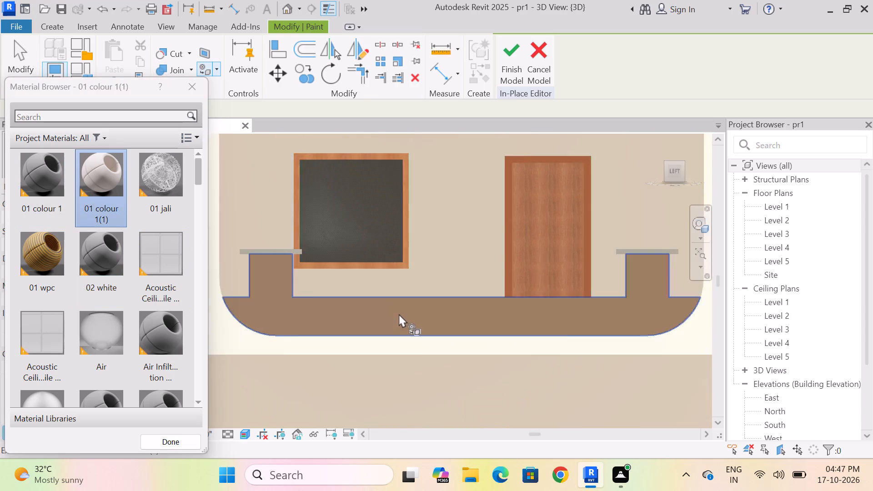
scroll(399, 314, "down", 5)
scroll(402, 207, "up", 12)
left_click(410, 268)
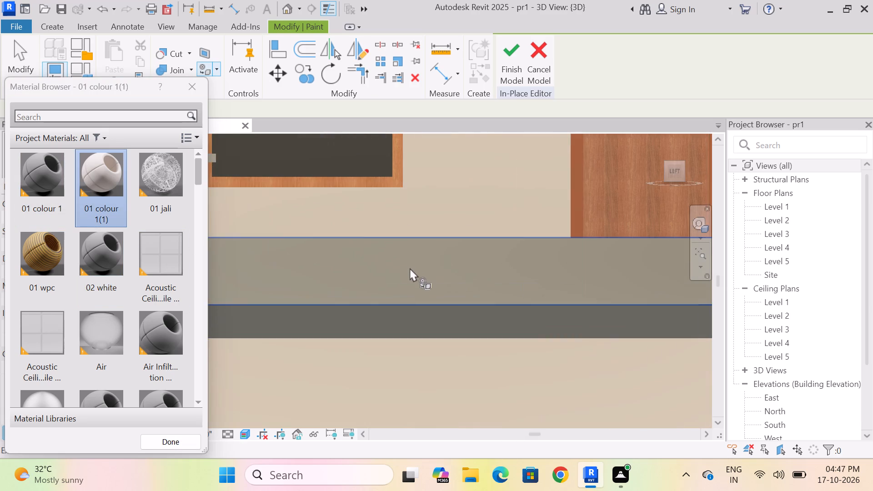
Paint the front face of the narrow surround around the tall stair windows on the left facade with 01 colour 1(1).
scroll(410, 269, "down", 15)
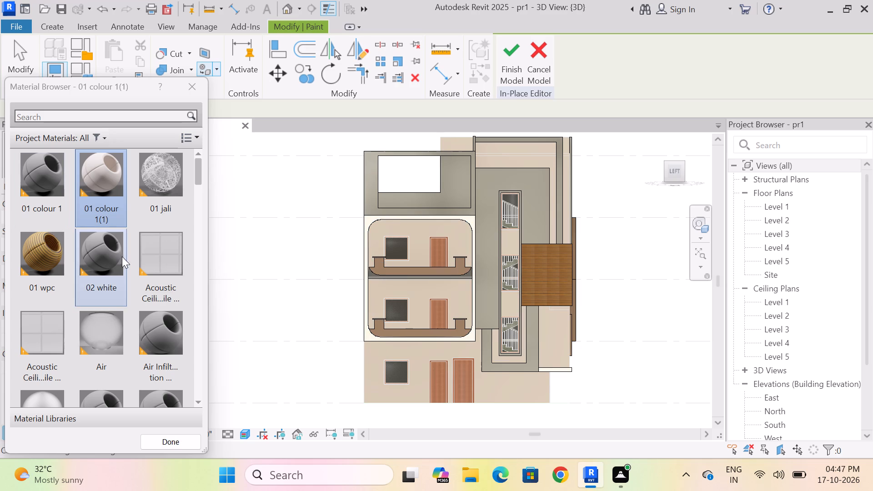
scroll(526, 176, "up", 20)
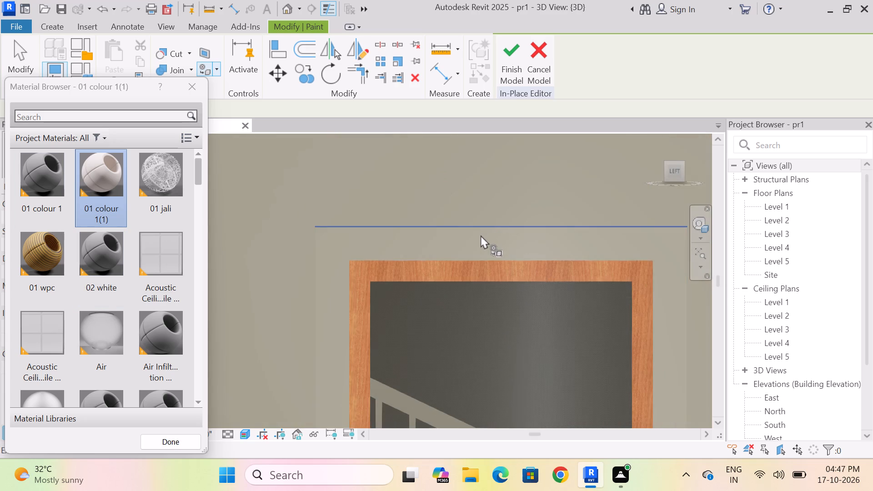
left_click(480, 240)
Paint the front face of the narrow surround around the tall stair windows on the left facade with 02 white.
scroll(480, 241, "down", 17)
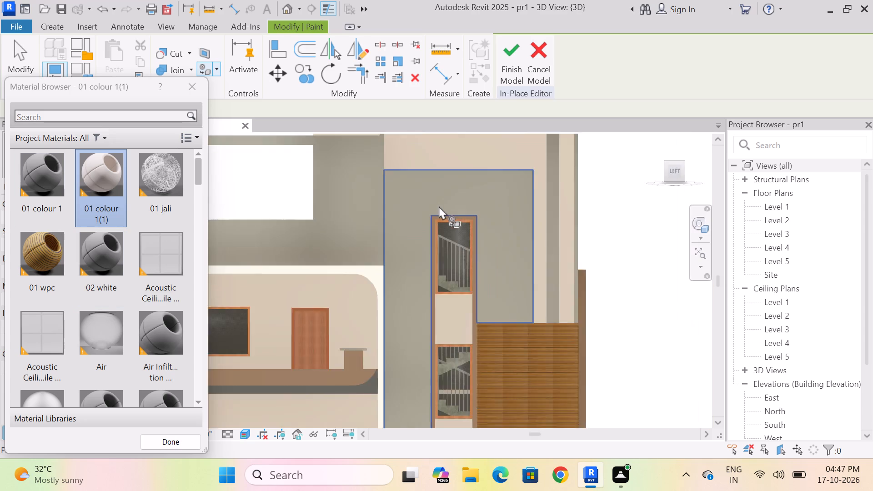
scroll(439, 206, "down", 2)
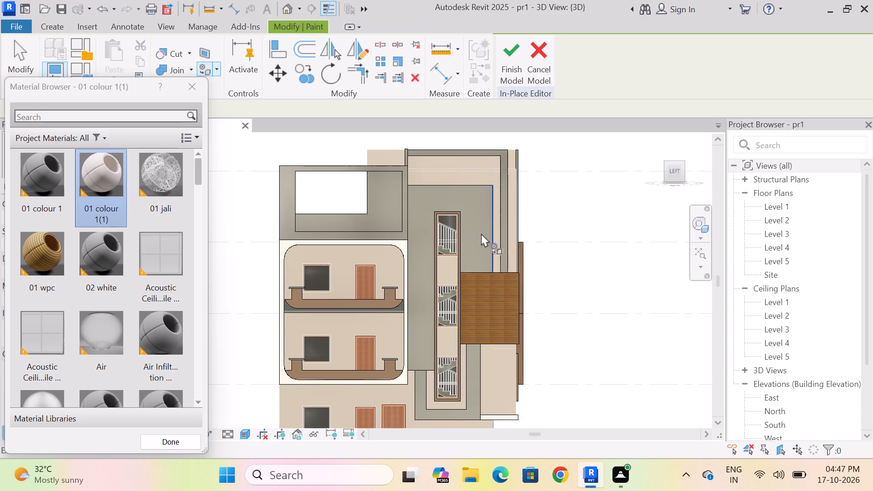
left_click(116, 257)
scroll(485, 201, "up", 8)
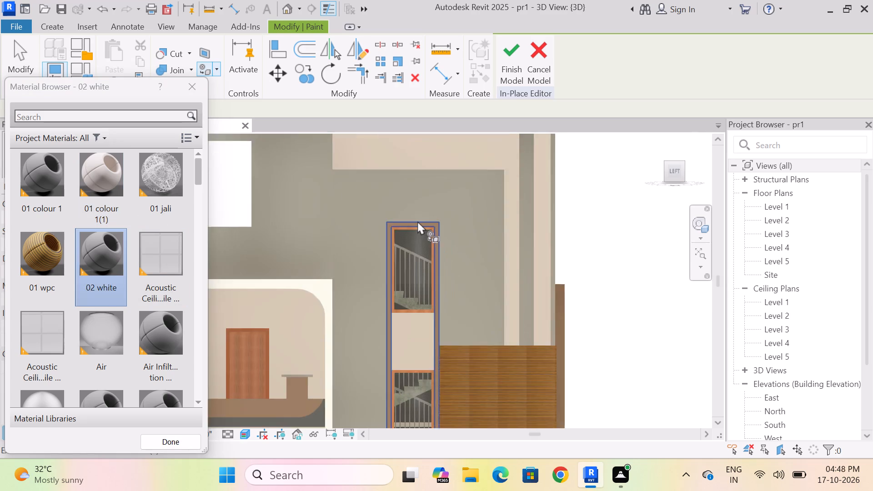
scroll(417, 221, "up", 15)
left_click(427, 237)
Paint the front and outer side faces of the L-shaped trim at the top of the stair tower with 01 colour 1(1).
scroll(427, 239, "down", 4)
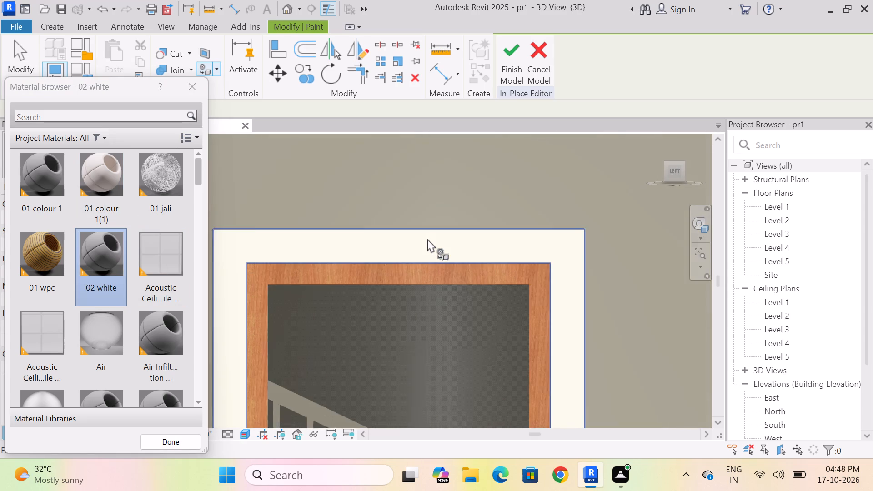
scroll(427, 239, "down", 16)
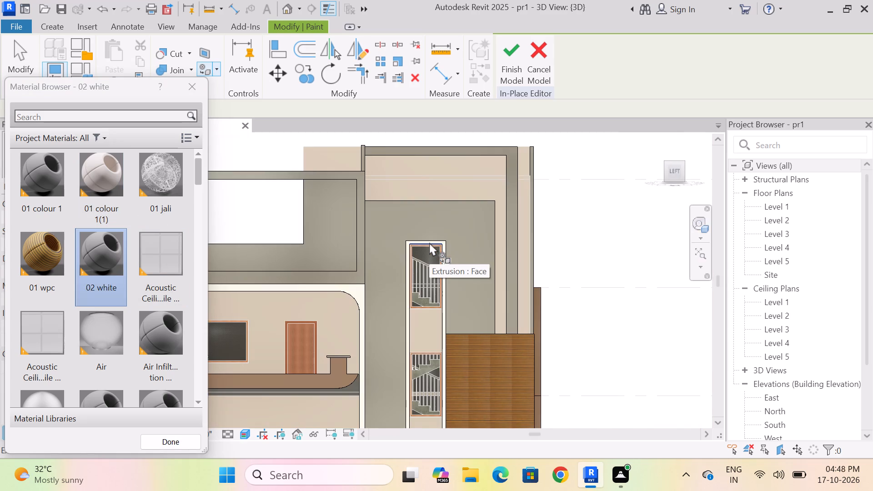
scroll(492, 214, "down", 4)
middle_click_drag(484, 240, 482, 240, "shift")
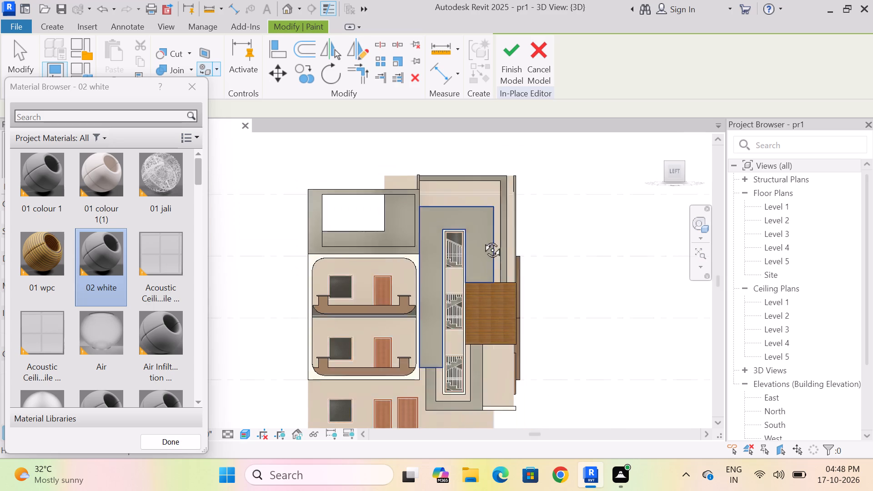
middle_click_drag(482, 240, 463, 244, "shift")
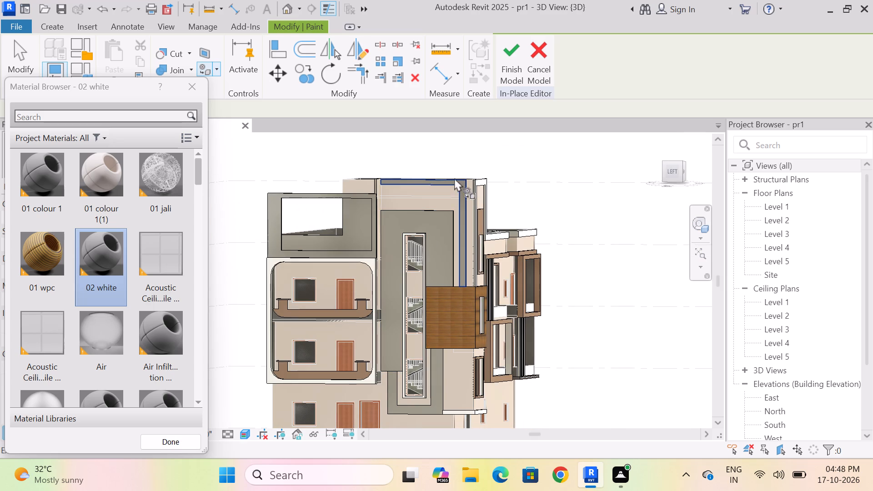
left_click(41, 182)
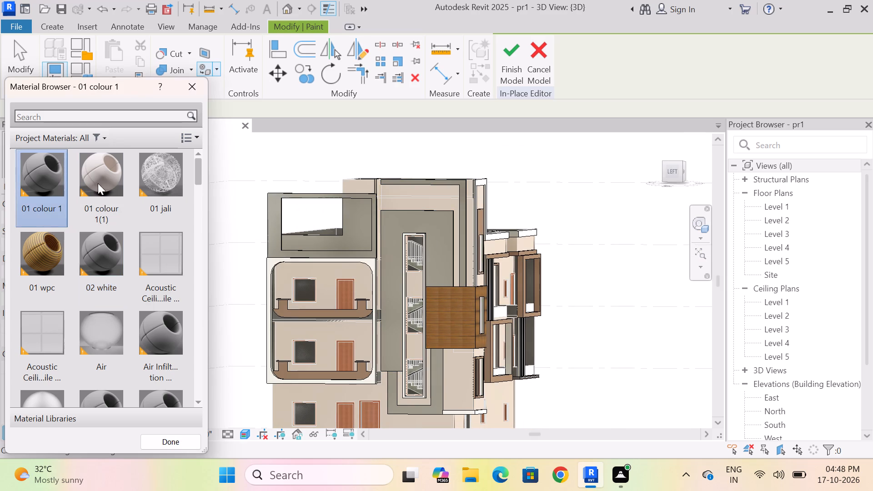
left_click(109, 183)
scroll(452, 166, "up", 17)
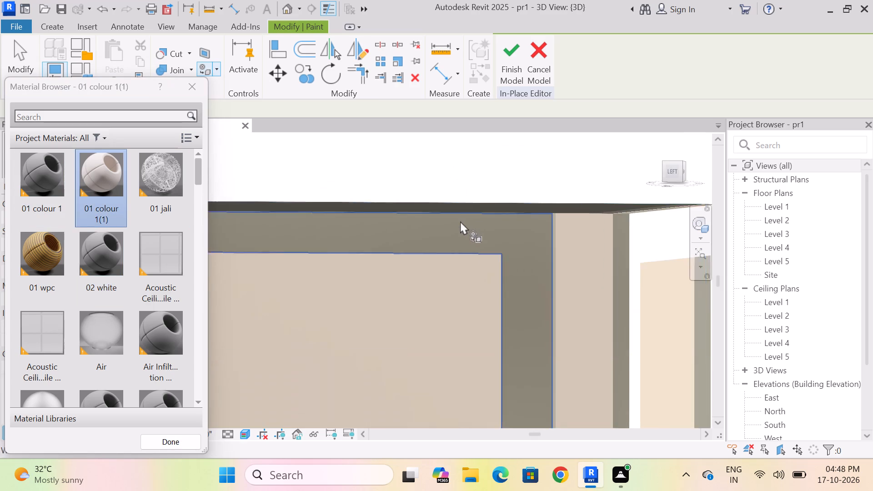
scroll(460, 221, "up", 2)
left_click(460, 238)
scroll(555, 219, "down", 3)
scroll(602, 237, "up", 4)
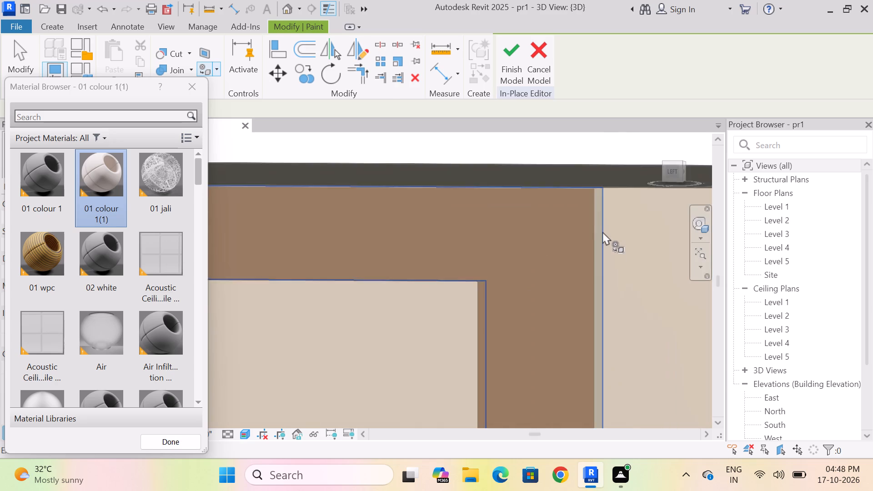
scroll(602, 231, "up", 10)
left_click(587, 229)
Paint the outer side, thin upper edge and inner side faces of the frame at the stair tower's front corner with 02 white.
scroll(512, 230, "down", 13)
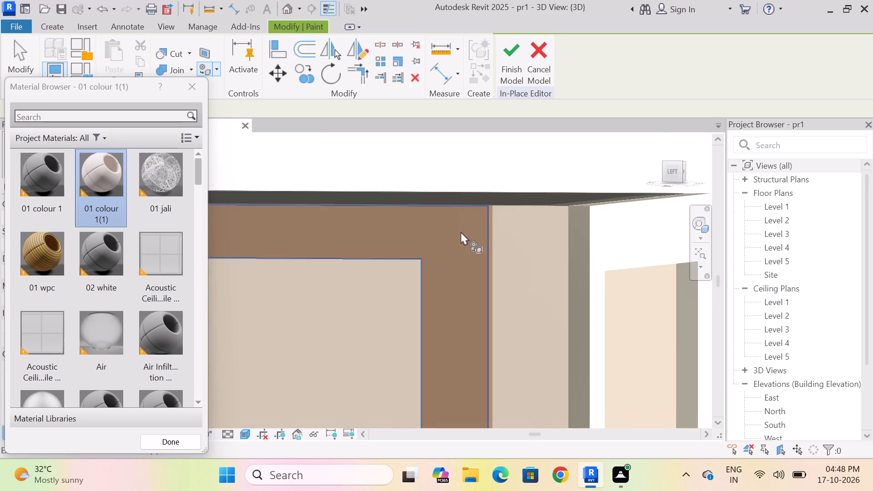
left_click(95, 253)
scroll(642, 252, "up", 4)
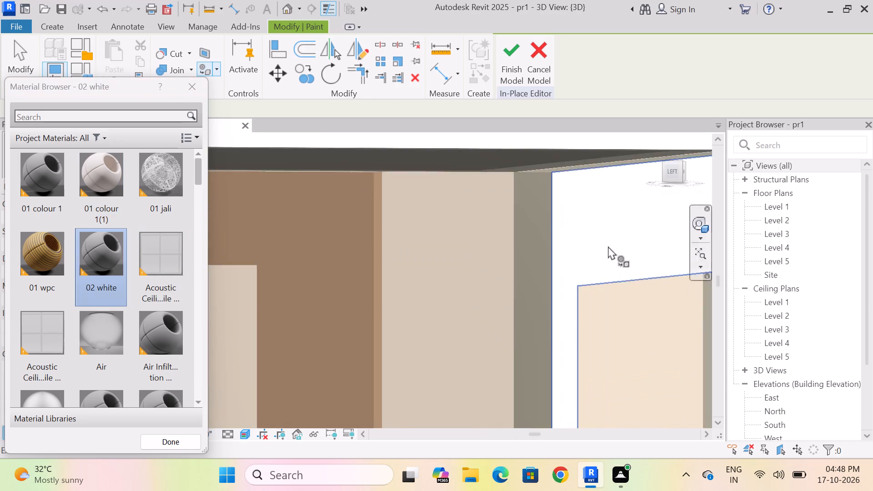
scroll(608, 246, "up", 4)
left_click(483, 227)
scroll(487, 295, "down", 5)
scroll(504, 204, "up", 5)
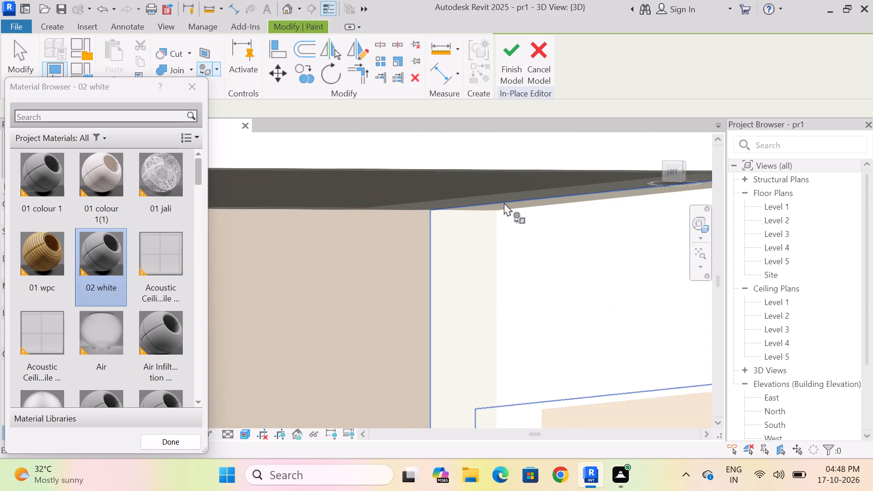
scroll(504, 202, "up", 14)
left_click(514, 226)
scroll(512, 227, "down", 10)
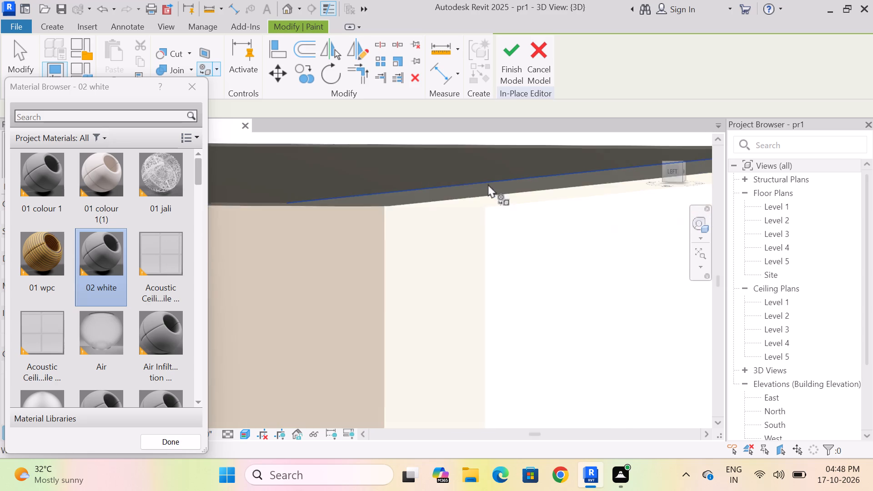
scroll(488, 184, "down", 16)
scroll(547, 286, "up", 15)
right_click(547, 240)
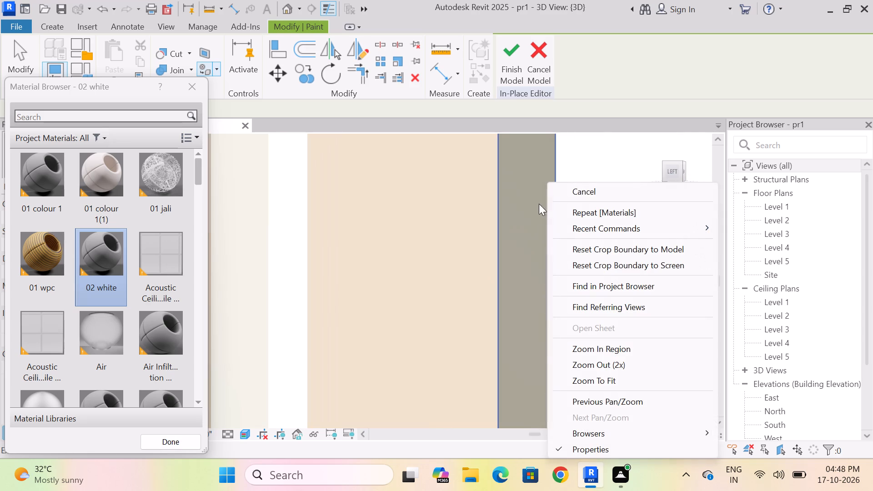
key("Escape")
left_click(523, 196)
Examine the left facade and the front corner from several angles to find surfaces that still need a finish.
scroll(533, 195, "down", 3)
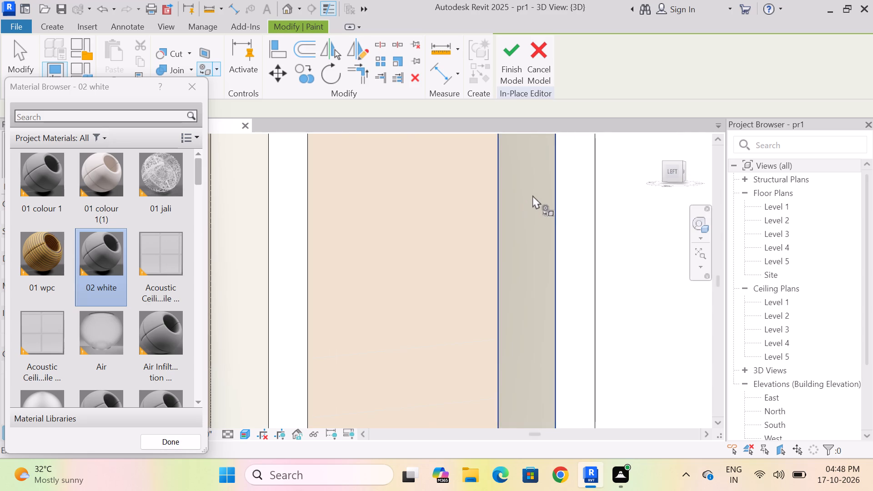
scroll(532, 195, "down", 17)
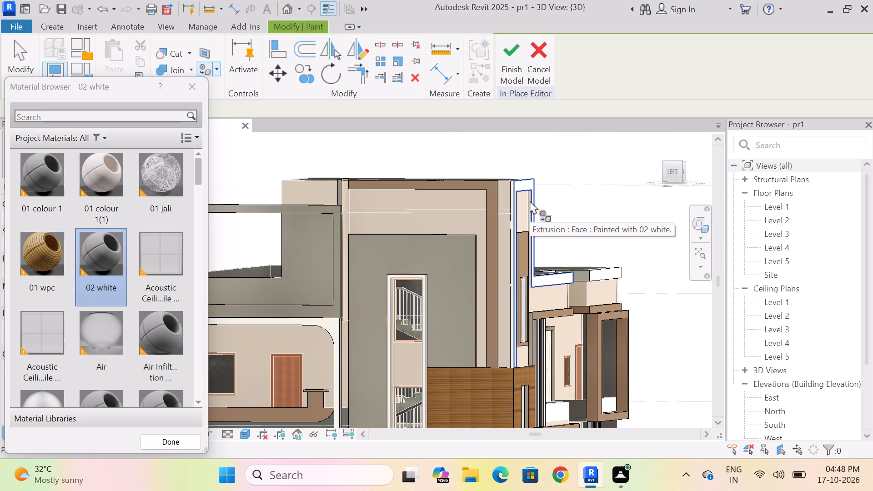
scroll(530, 200, "down", 9)
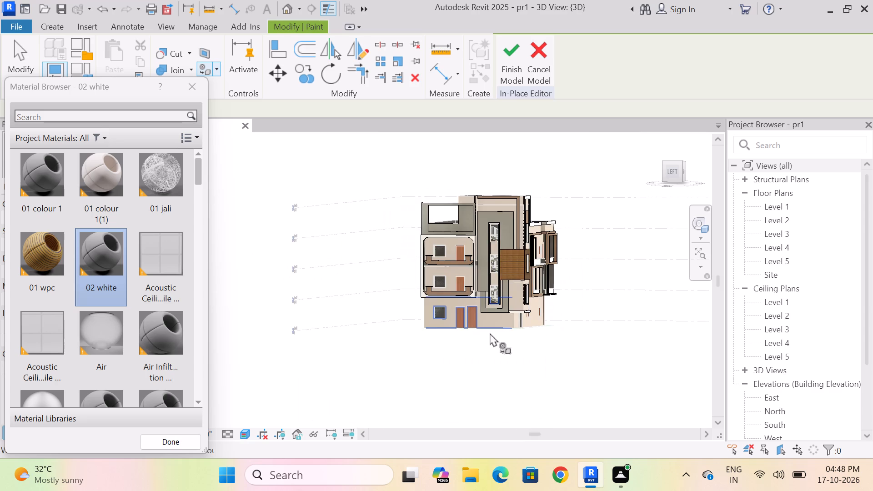
middle_click_drag(492, 334, 528, 333, "shift")
left_click(675, 167)
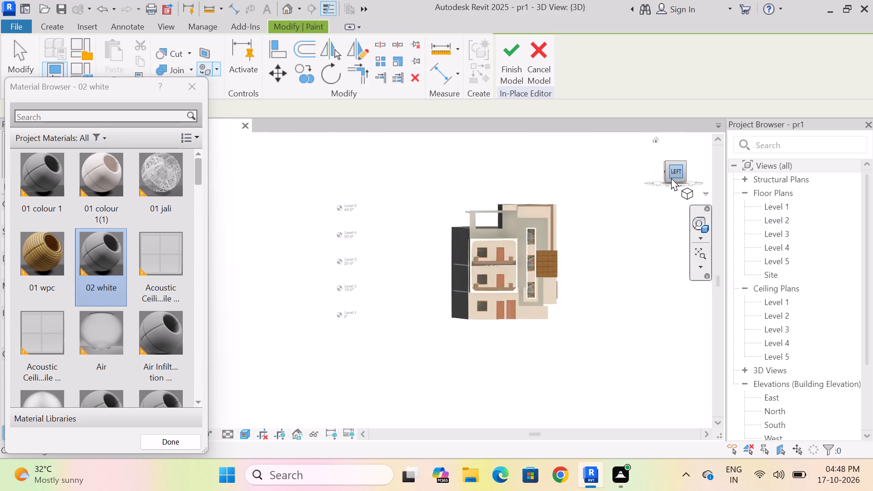
scroll(507, 290, "up", 11)
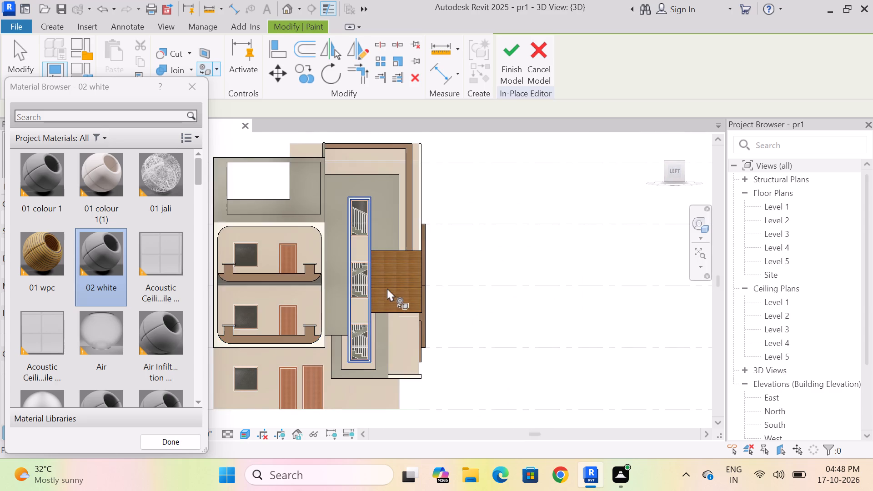
scroll(391, 287, "down", 4)
scroll(273, 320, "up", 8)
scroll(397, 361, "down", 4)
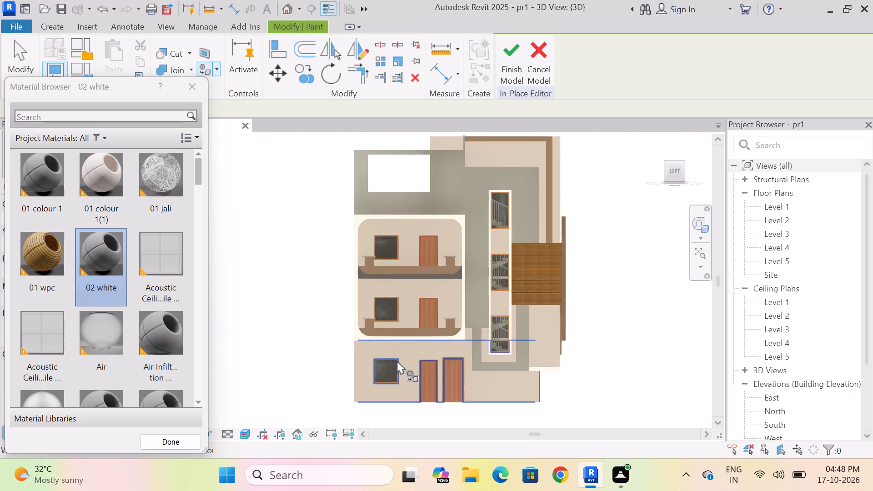
scroll(424, 278, "up", 4)
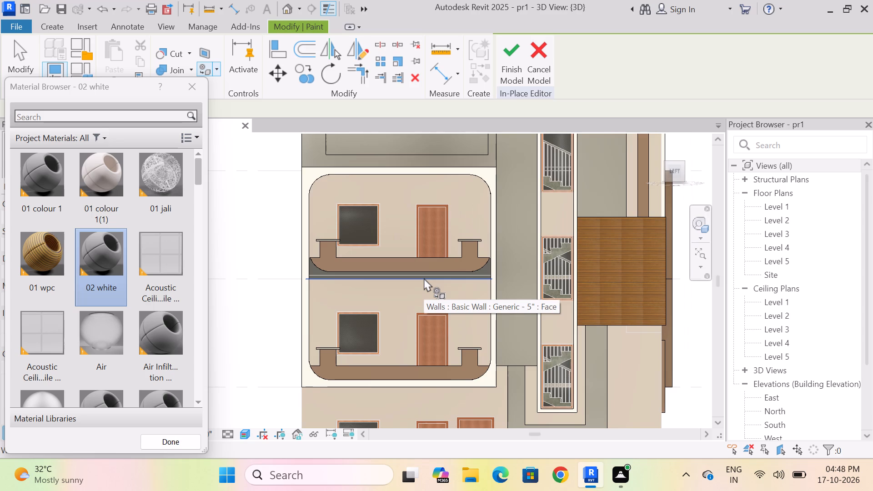
scroll(424, 278, "up", 1)
scroll(424, 278, "down", 4)
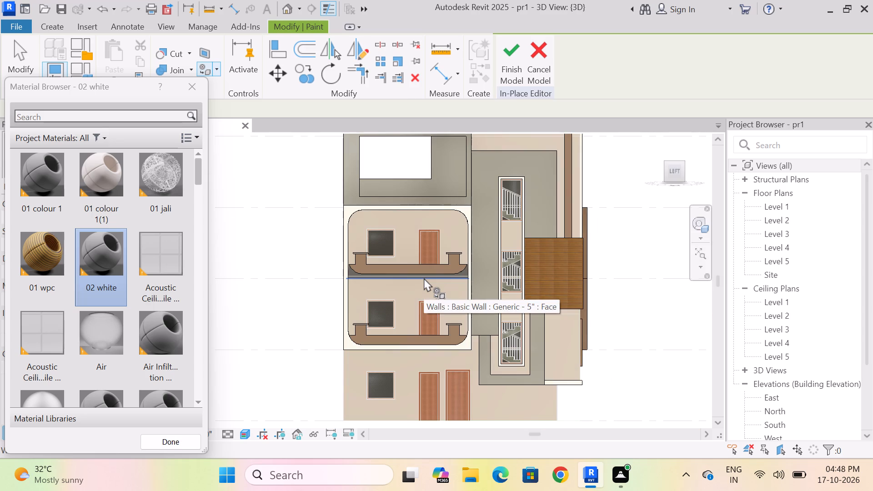
middle_click_drag(424, 301, 367, 311, "shift")
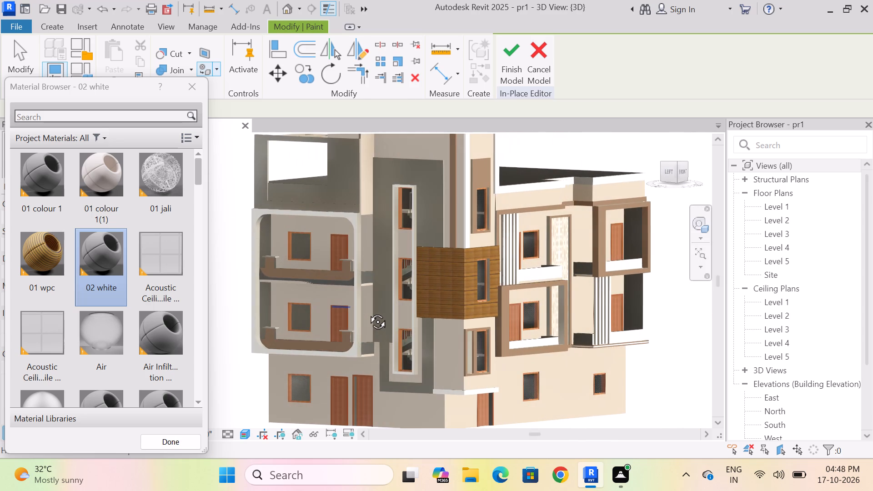
middle_click_drag(367, 311, 341, 311, "shift")
scroll(409, 294, "down", 8)
scroll(381, 352, "up", 2)
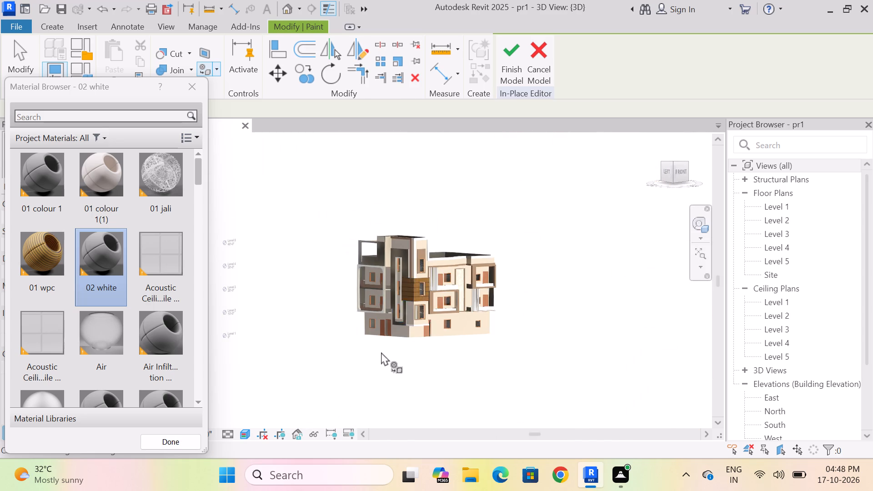
scroll(381, 352, "up", 4)
middle_click_drag(396, 350, 428, 348, "shift")
scroll(439, 352, "down", 3)
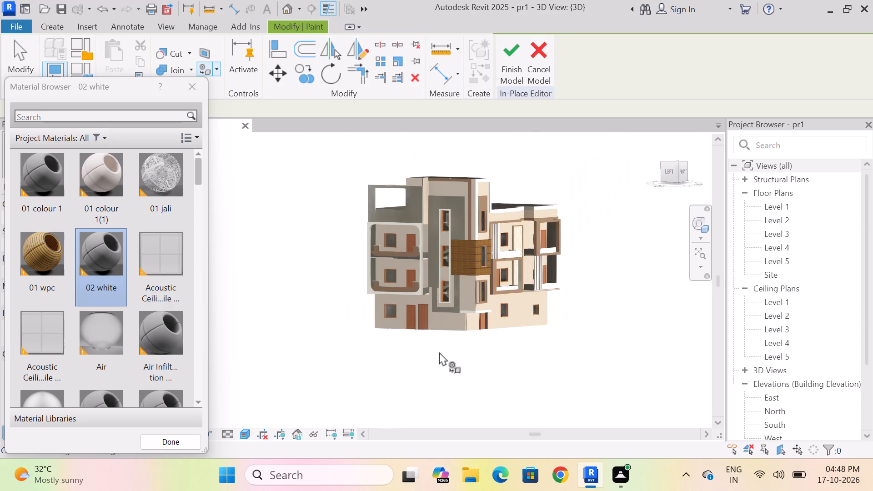
middle_click_drag(437, 354, 483, 347)
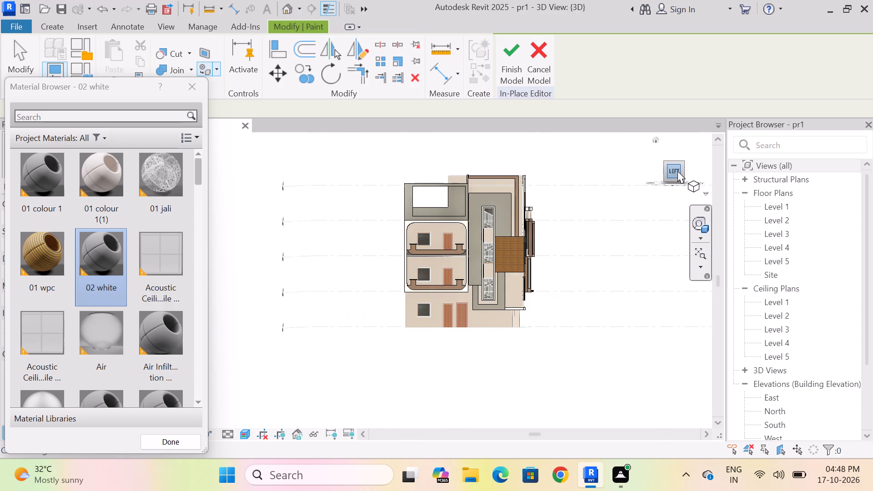
left_click(673, 168)
scroll(489, 291, "up", 5)
scroll(399, 277, "up", 4)
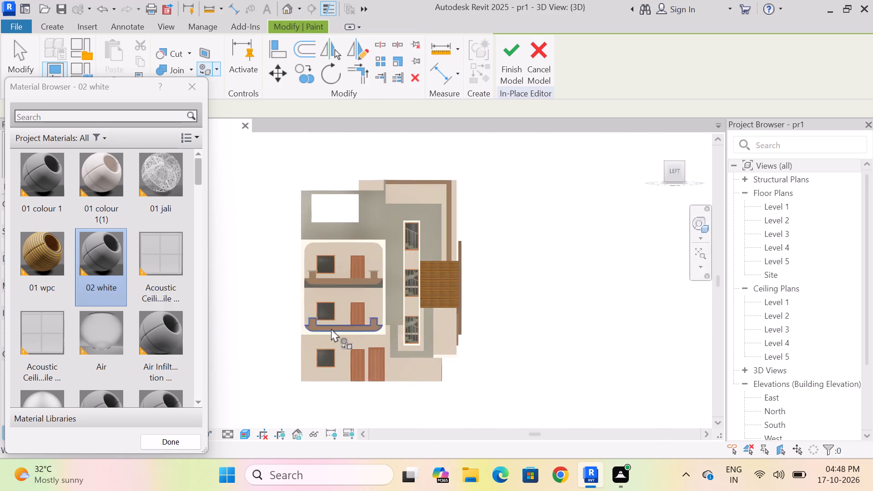
scroll(330, 332, "up", 5)
scroll(359, 346, "down", 3)
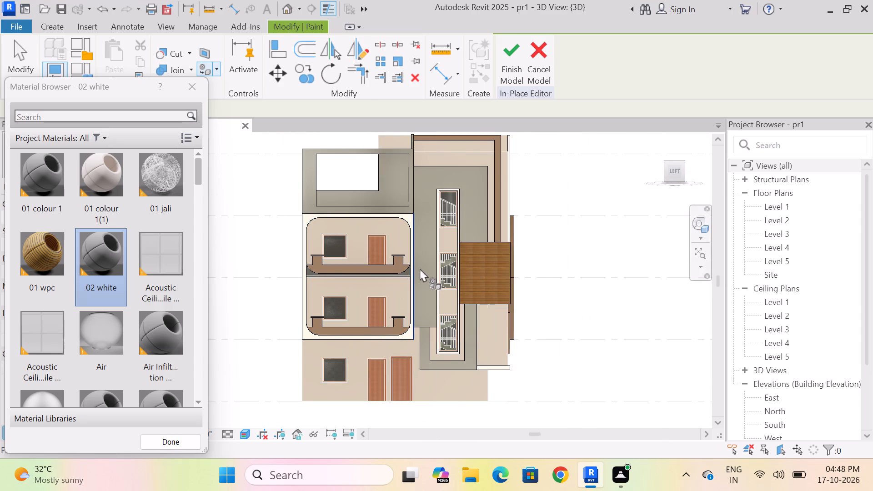
scroll(383, 311, "down", 3)
Paint the front face of the rectangular Level 4 terrace frame above the rounded balcony frame with 01 colour 1(1).
scroll(343, 217, "up", 4)
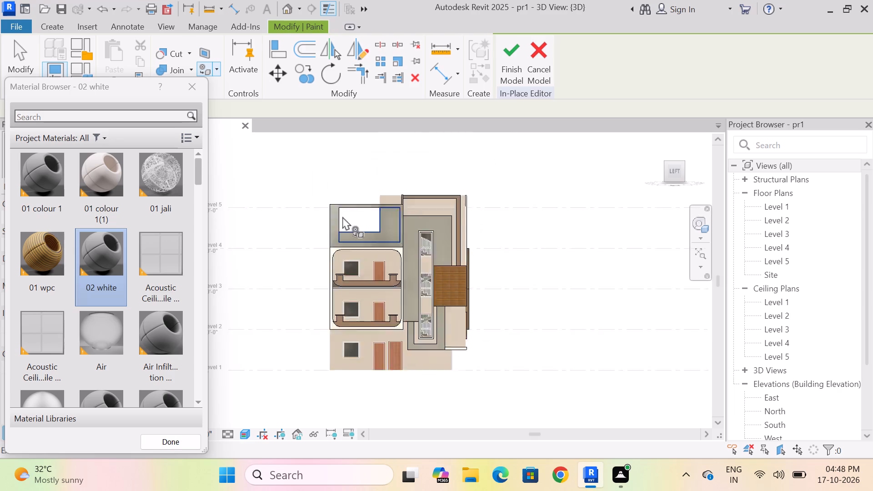
scroll(342, 216, "up", 3)
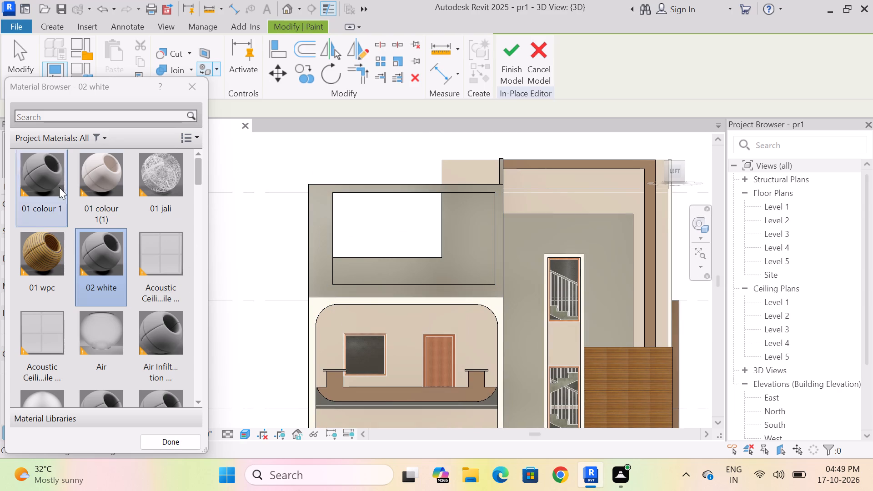
left_click(96, 179)
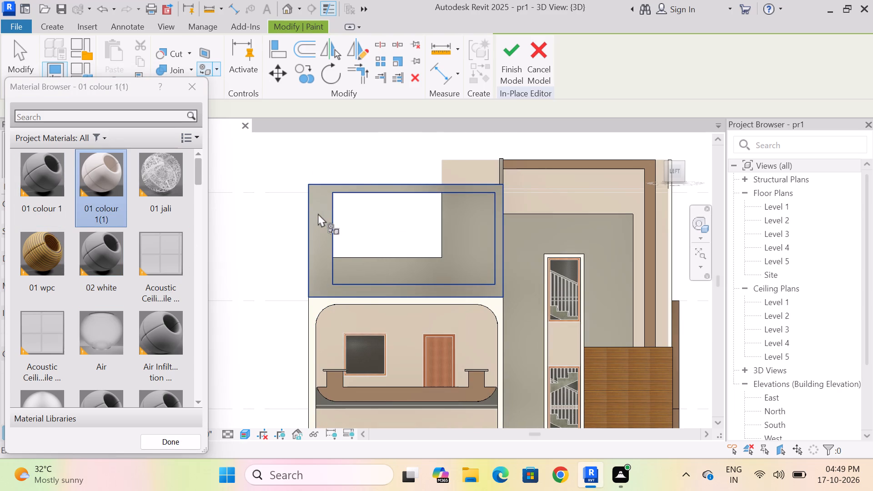
left_click(318, 213)
scroll(361, 253, "down", 3)
scroll(444, 185, "up", 3)
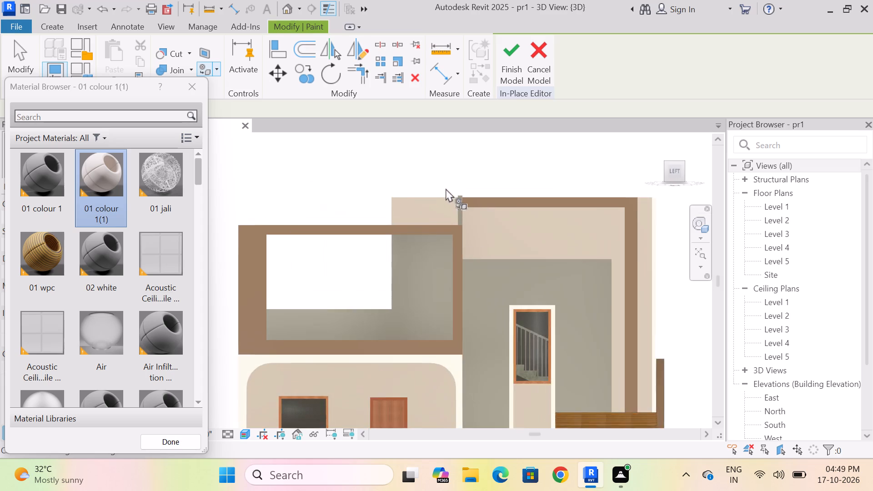
Examine the left facade from an angle and straight on to find surfaces that still need a finish.
scroll(446, 188, "up", 2)
middle_click_drag(430, 215, 455, 238, "shift")
scroll(423, 223, "down", 4)
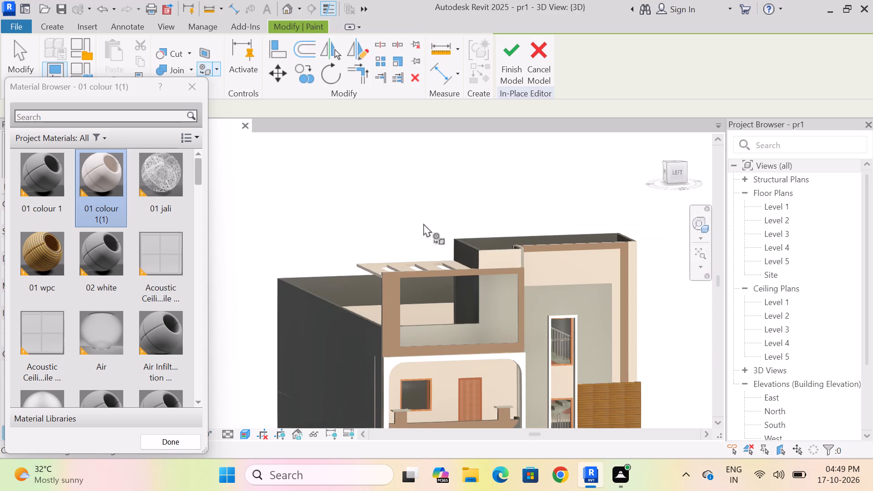
middle_click_drag(453, 290, 414, 266)
scroll(455, 234, "down", 4)
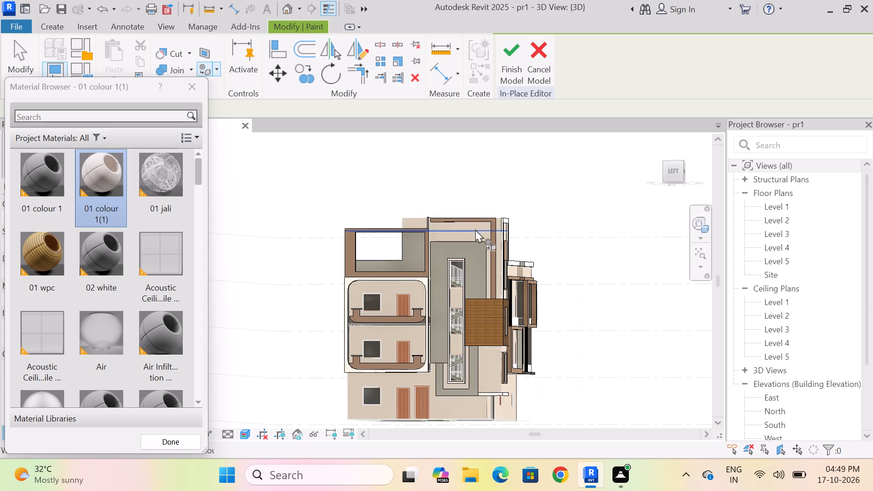
middle_click(475, 232, "shift")
left_click(678, 170)
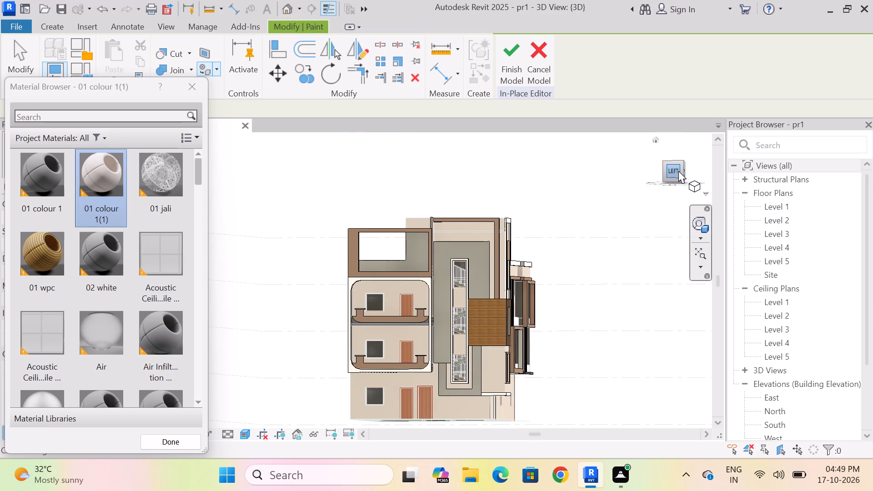
scroll(518, 331, "up", 14)
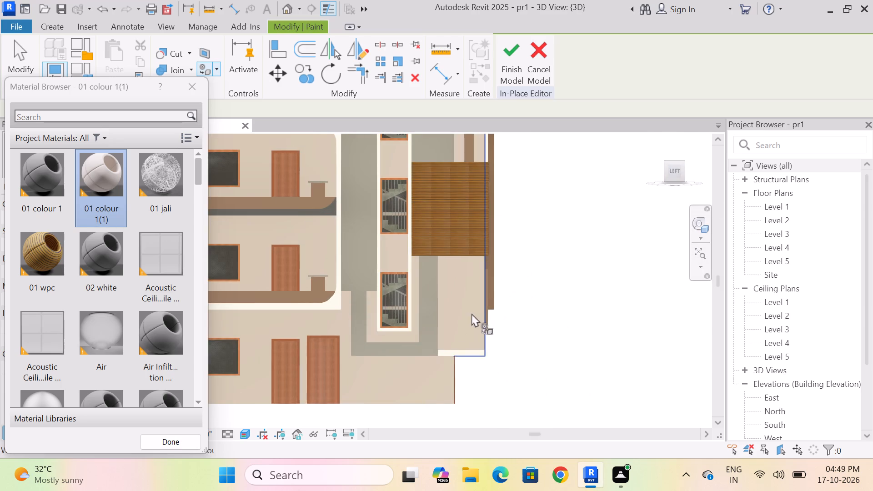
scroll(472, 317, "down", 7)
scroll(404, 232, "up", 8)
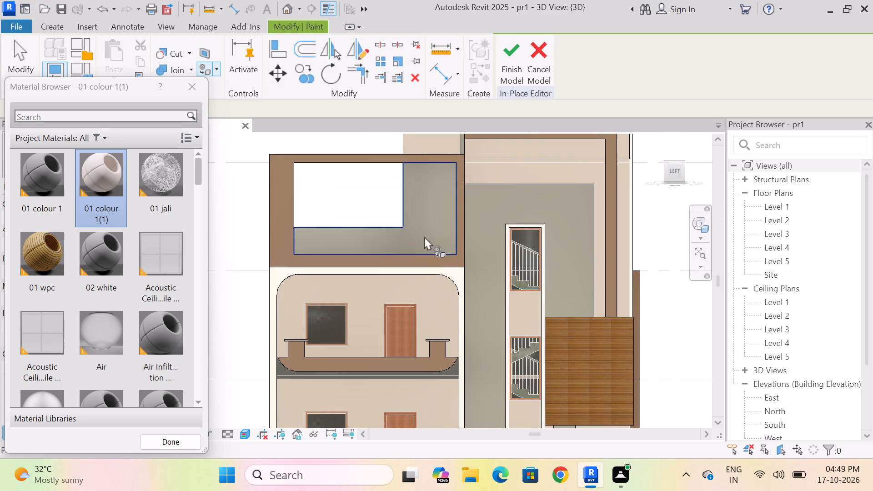
Paint the grey band wrapping around the bottom of the stair window strip with 01 colour 1(1).
scroll(427, 205, "down", 4)
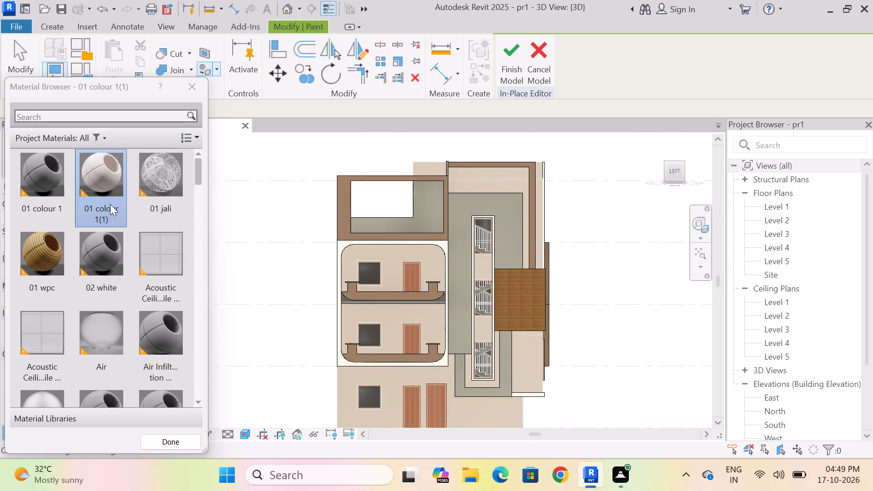
scroll(512, 379, "up", 9)
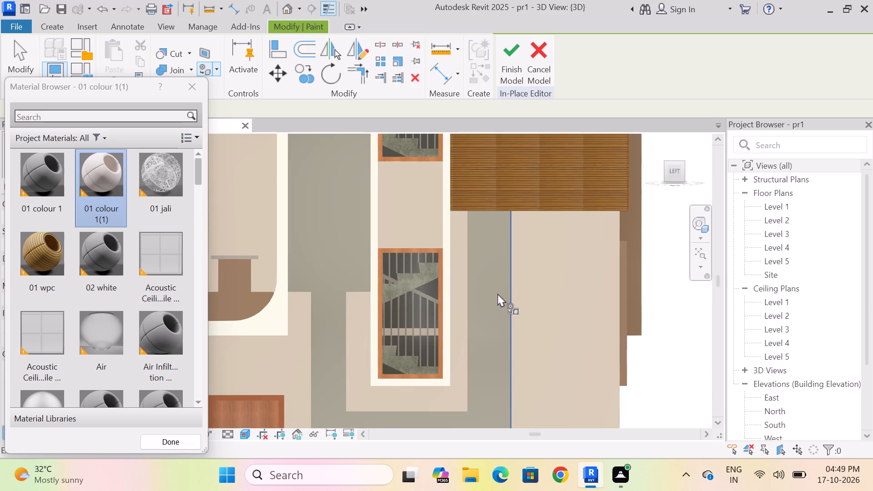
left_click(492, 283)
scroll(491, 284, "down", 9)
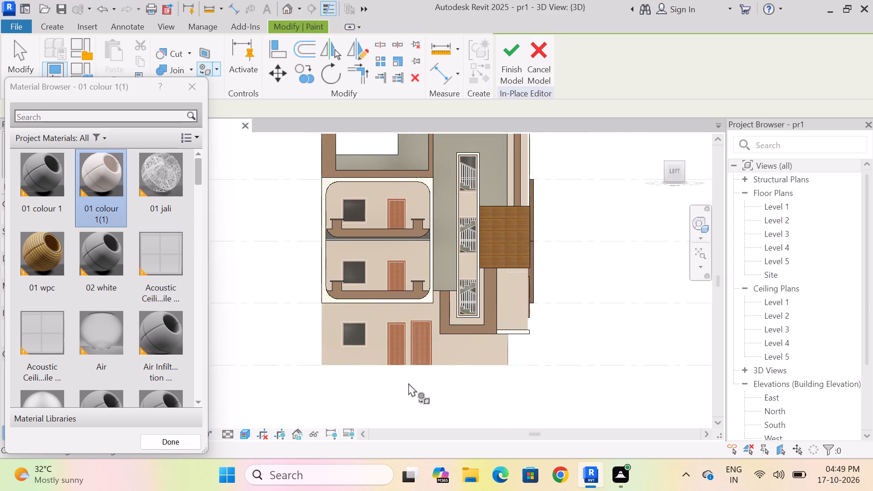
scroll(424, 394, "down", 2)
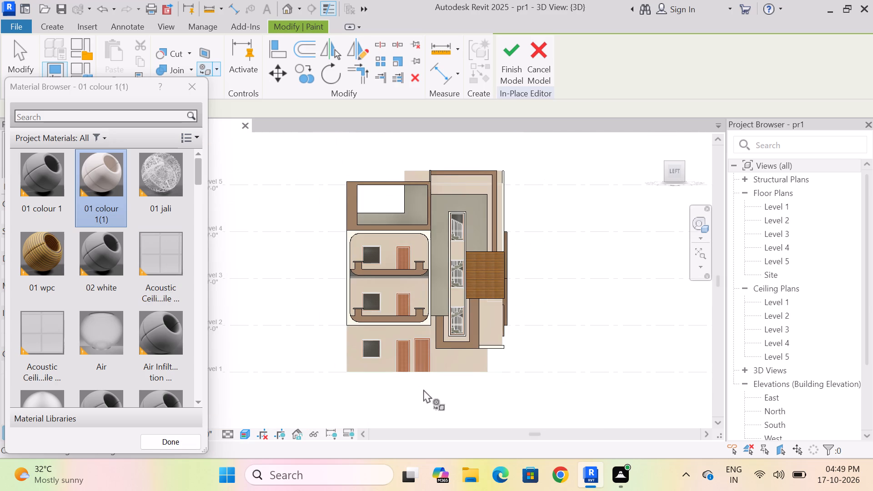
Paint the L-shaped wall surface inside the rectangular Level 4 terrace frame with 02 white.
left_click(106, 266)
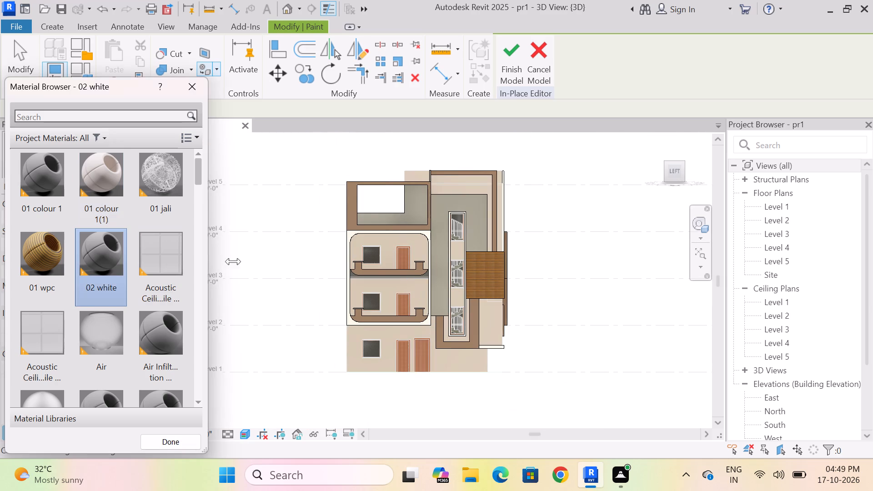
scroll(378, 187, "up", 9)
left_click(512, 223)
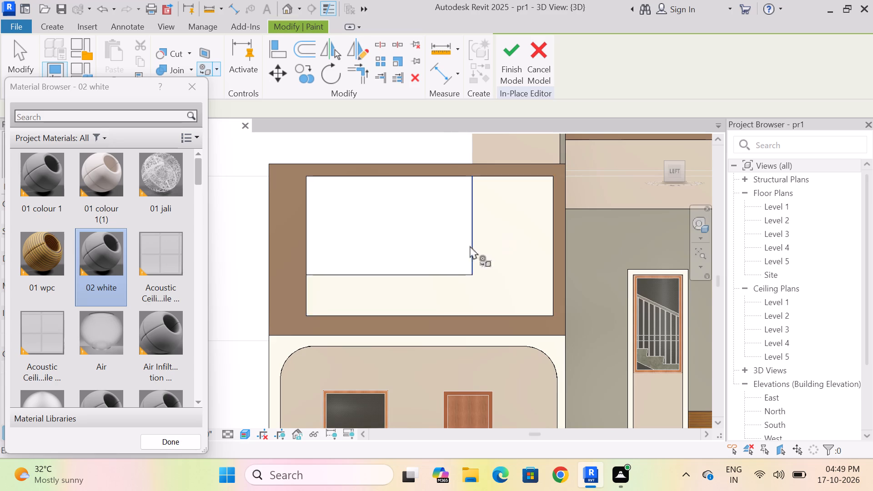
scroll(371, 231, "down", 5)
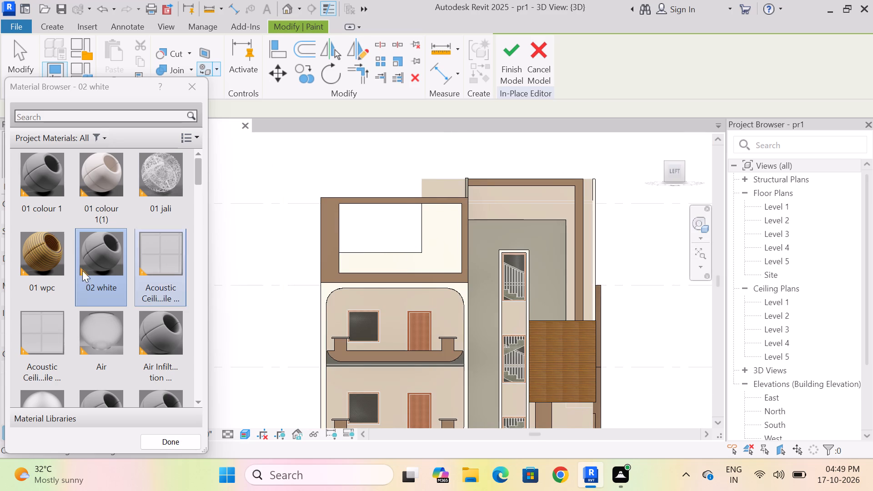
Paint the L-shaped wall surface inside the Level 4 terrace frame with 01 wpc.
left_click(42, 248)
left_click(437, 230)
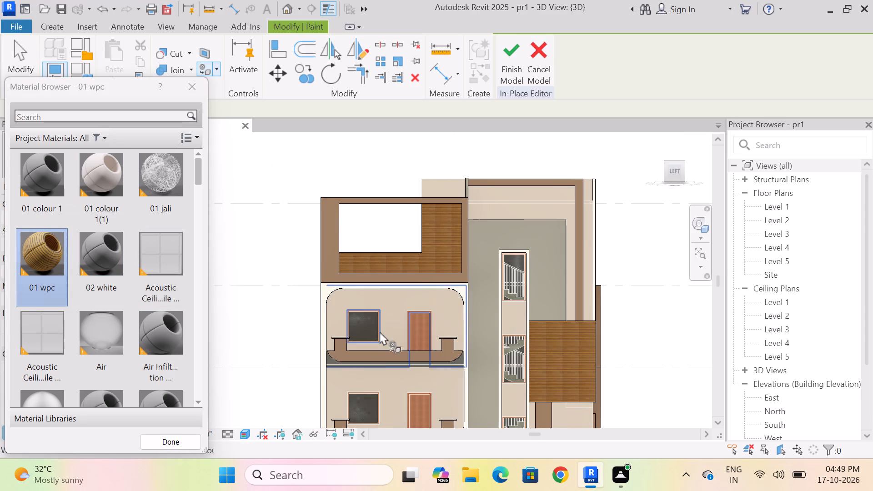
Paint the front face of the rectangular Level 4 terrace frame with 02 white and finish painting.
left_click(113, 252)
scroll(449, 185, "up", 16)
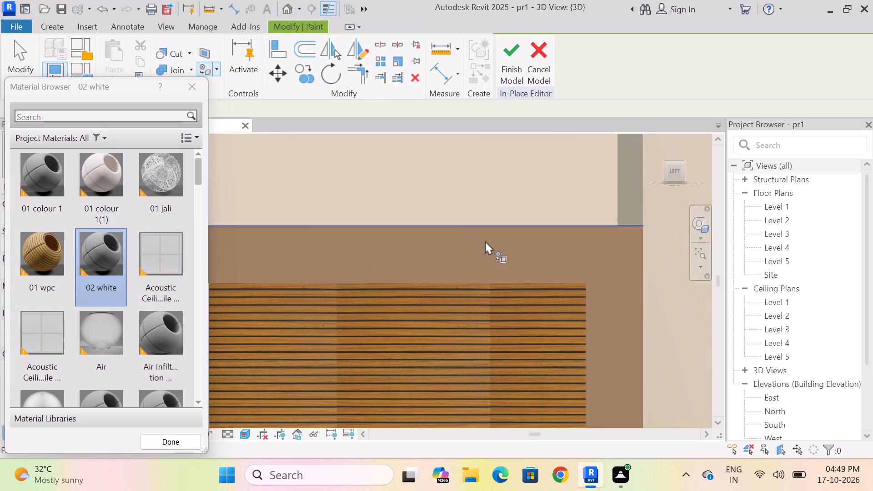
left_click(487, 242)
scroll(493, 251, "down", 20)
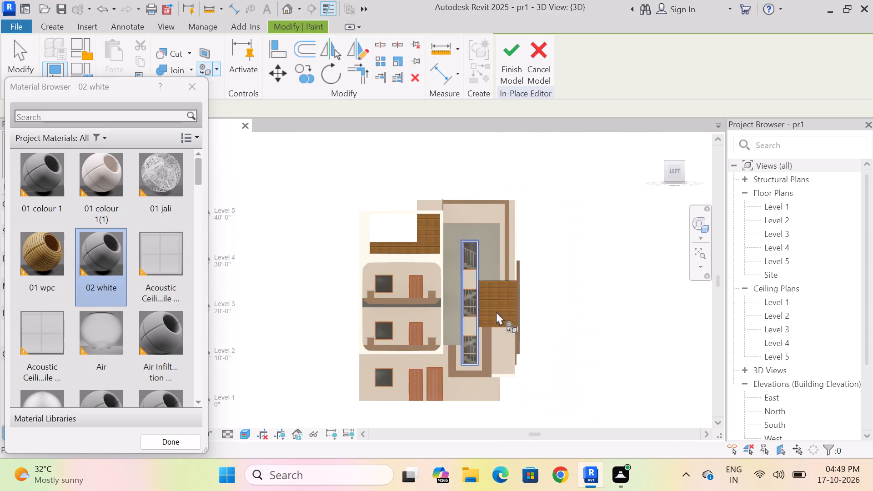
middle_click(601, 286)
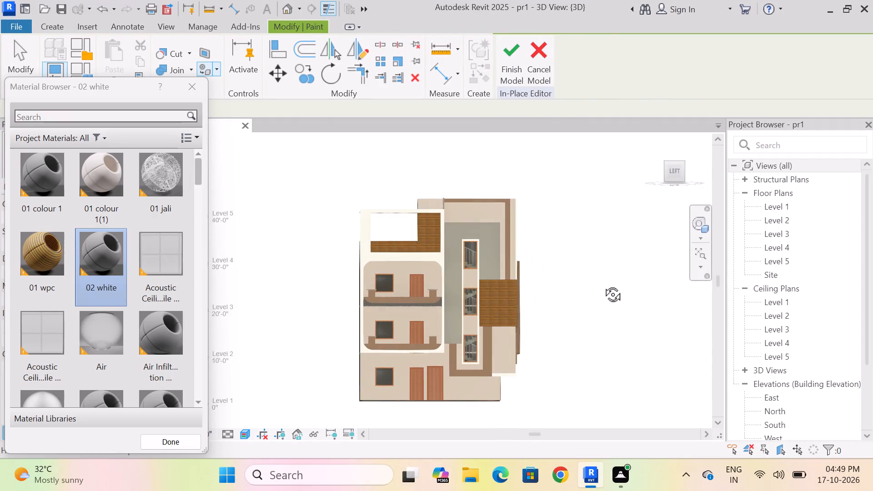
left_click(675, 168)
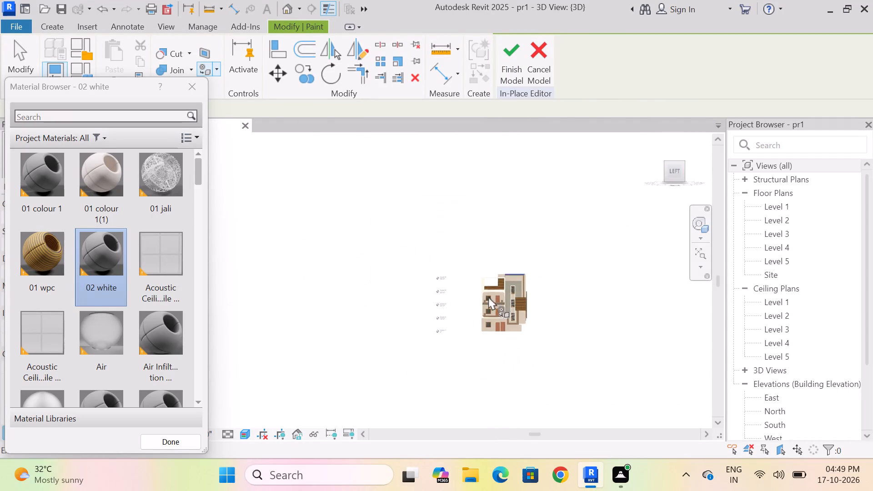
scroll(483, 302, "up", 9)
scroll(333, 249, "up", 5)
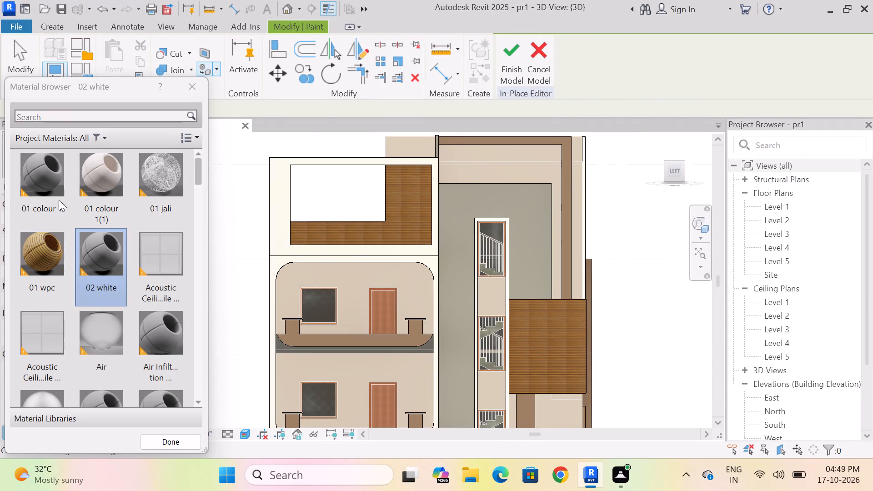
scroll(59, 200, "up", 3)
left_click(109, 177)
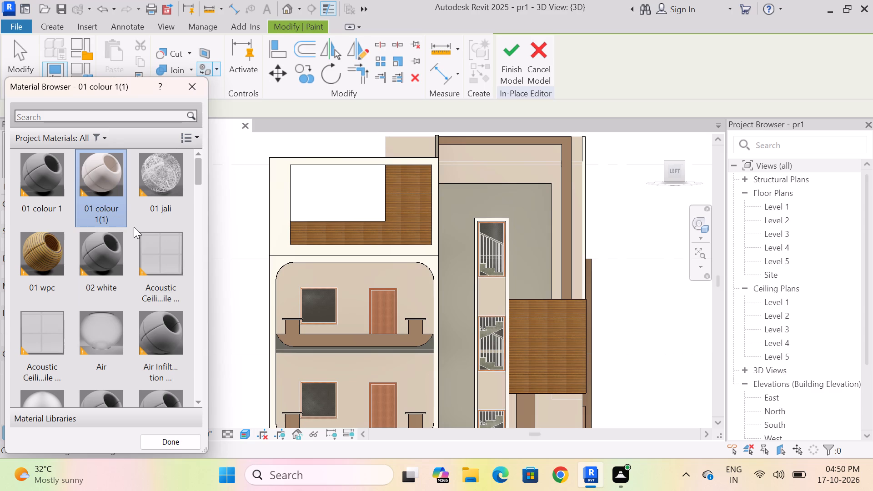
scroll(134, 227, "down", 4)
left_click(185, 96)
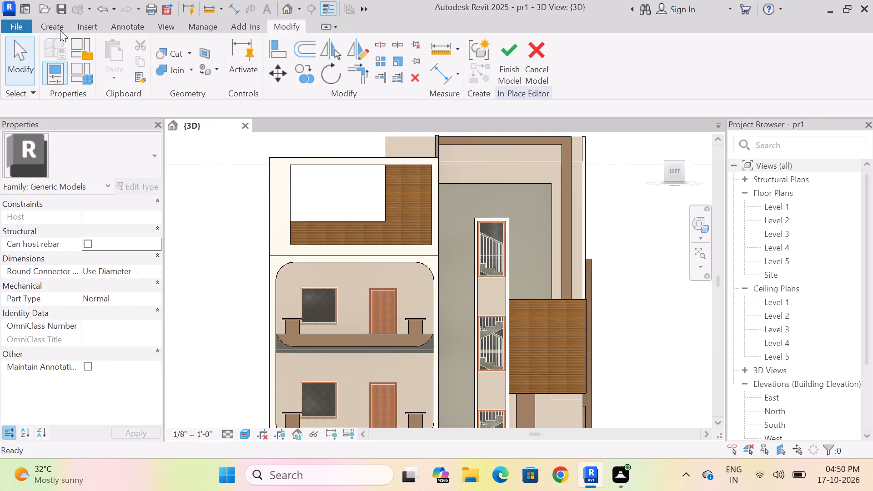
Create a new project material and name it 01 brick.
left_click(49, 24)
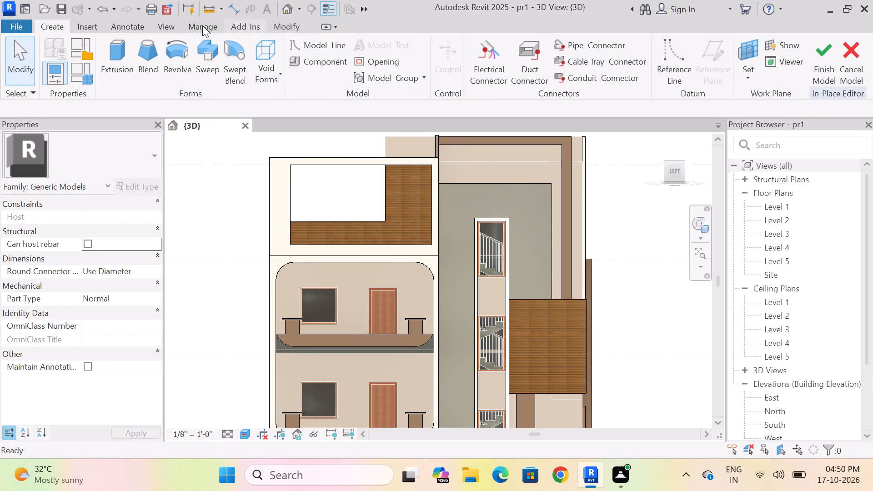
left_click(202, 25)
left_click(61, 63)
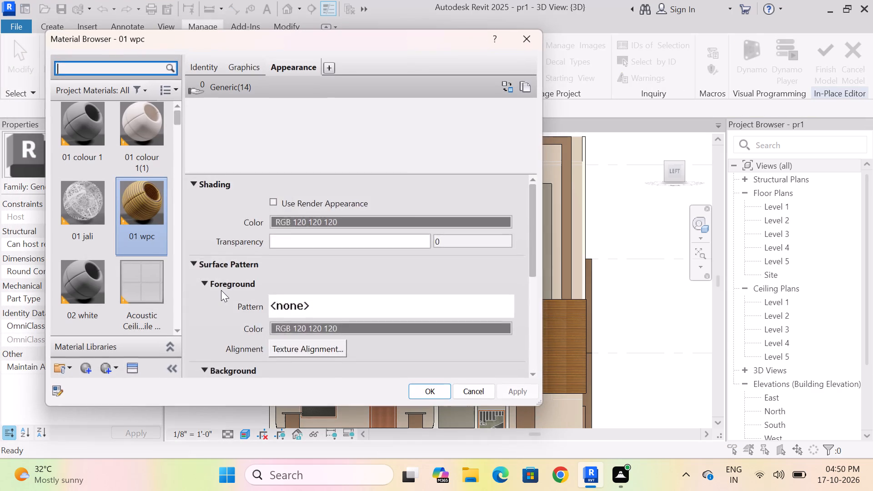
left_click(86, 370)
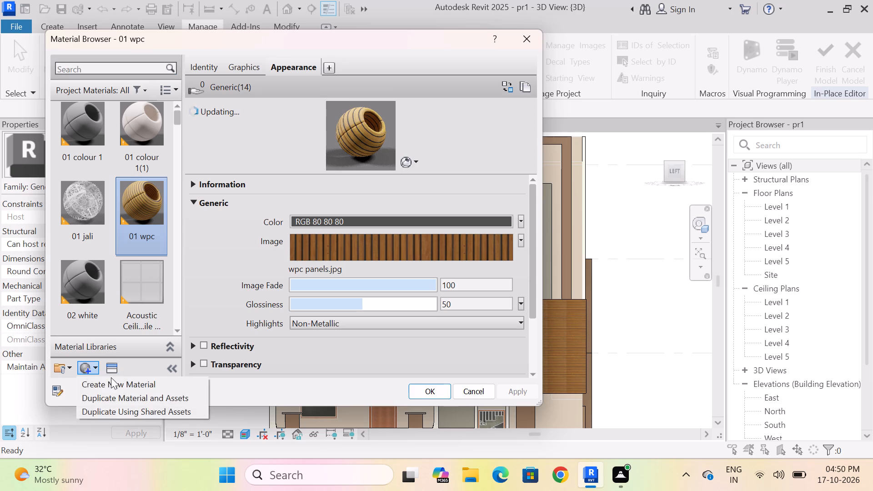
left_click(113, 381)
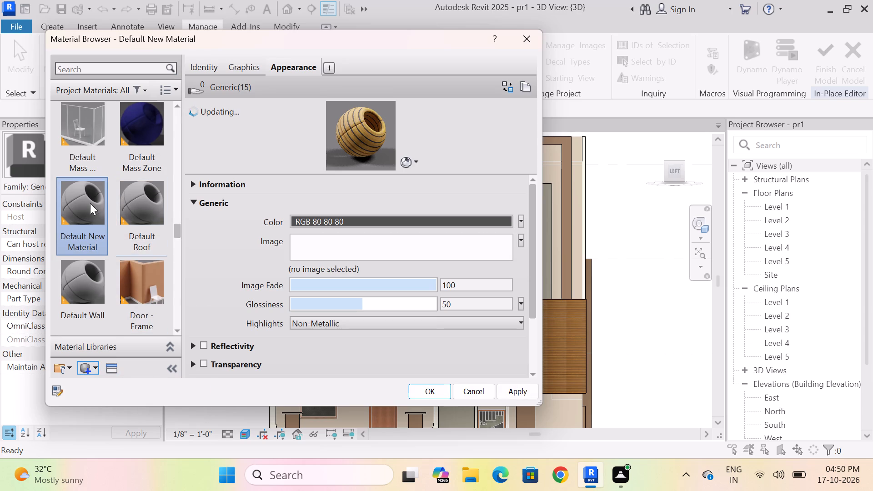
right_click(89, 202)
left_click(118, 256)
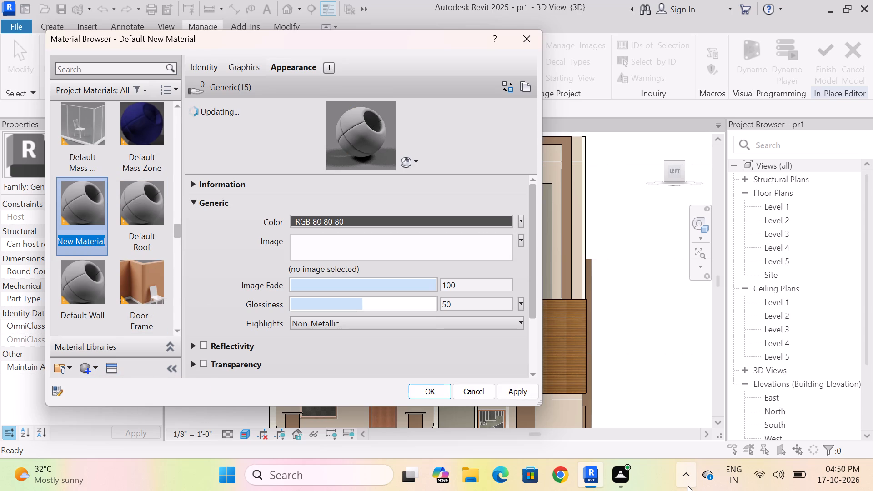
key("BackSpace")
type("01 brick")
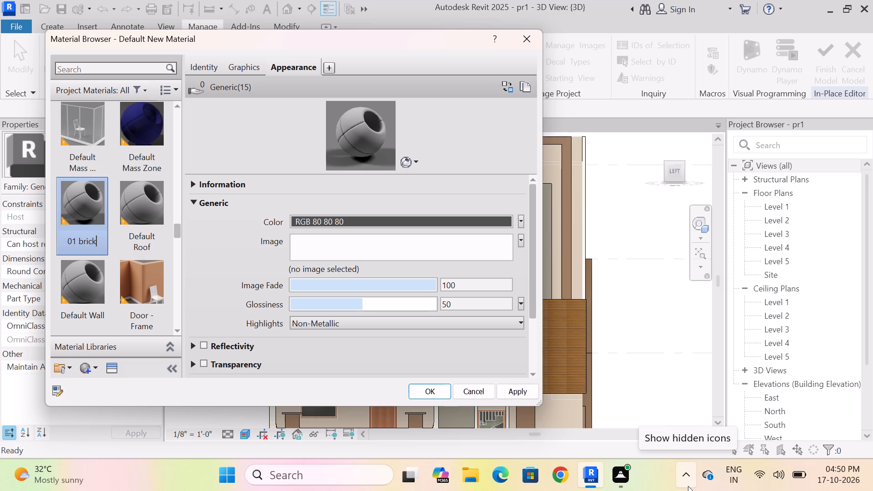
Assign the image elevation-wall-tiles_ 2.jpg from the TILES folder to the 01 brick material's appearance.
left_click(454, 244)
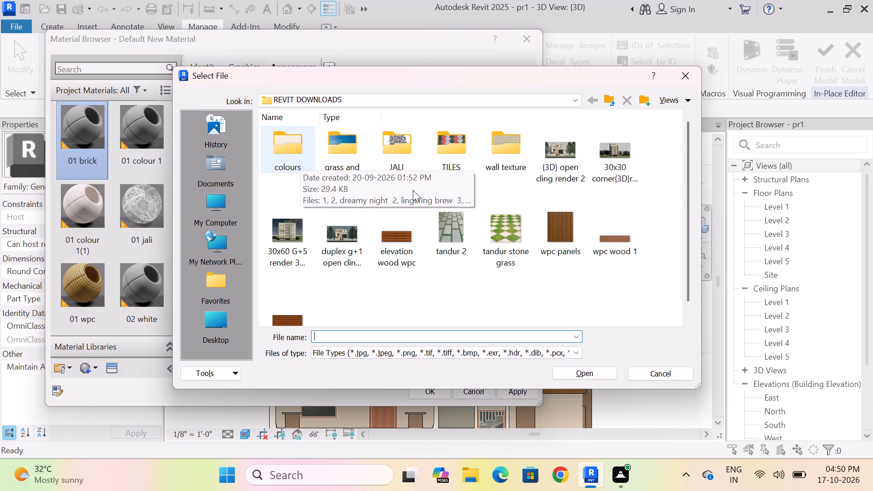
scroll(414, 190, "up", 2)
double_click(447, 145)
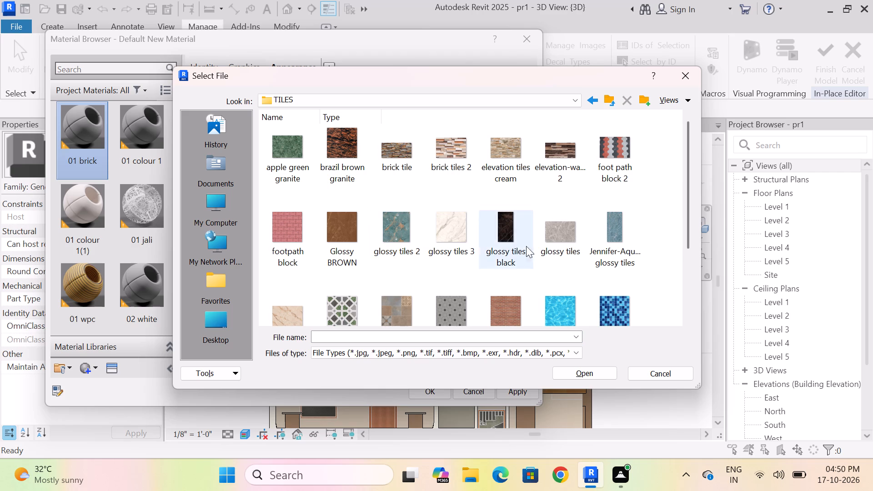
left_click(555, 155)
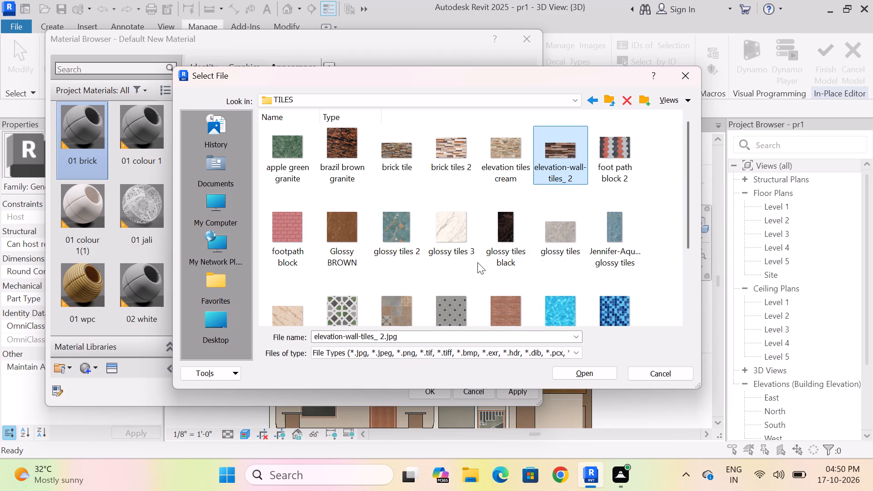
left_click(587, 378)
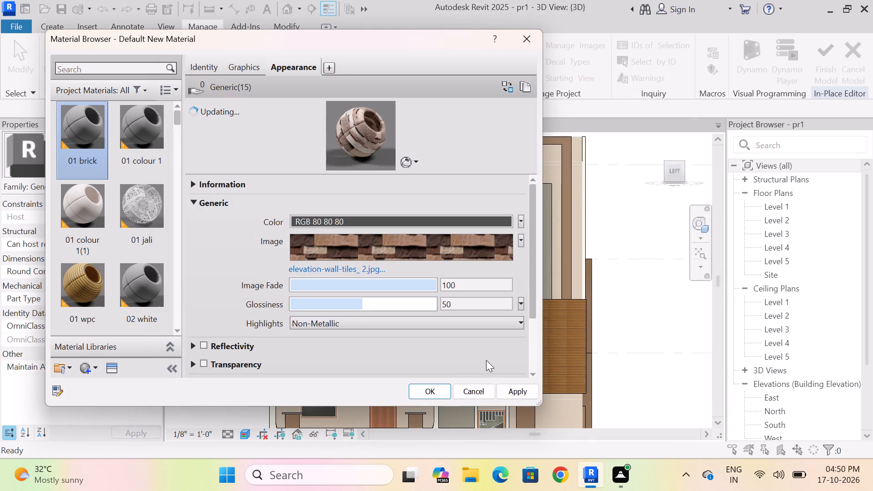
Set the 01 brick texture's sample size to 2'-0" wide by 2'-0" high and apply the material changes.
left_click(436, 242)
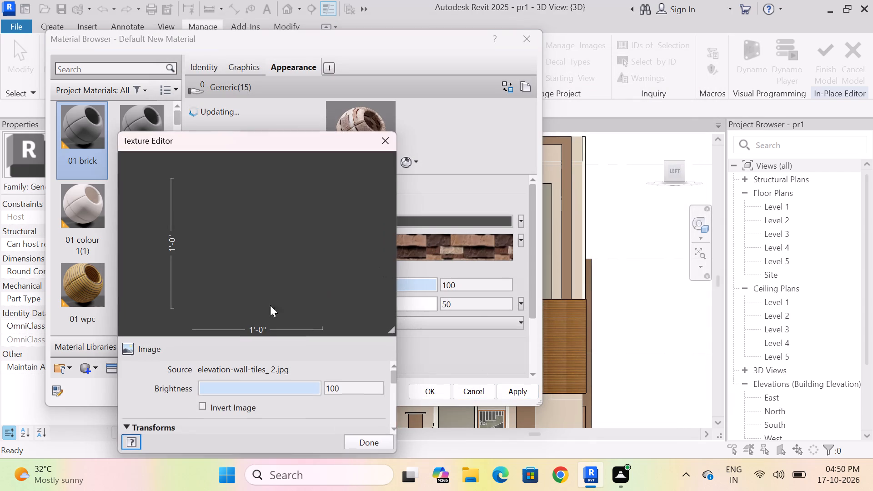
left_click_drag(395, 377, 391, 396)
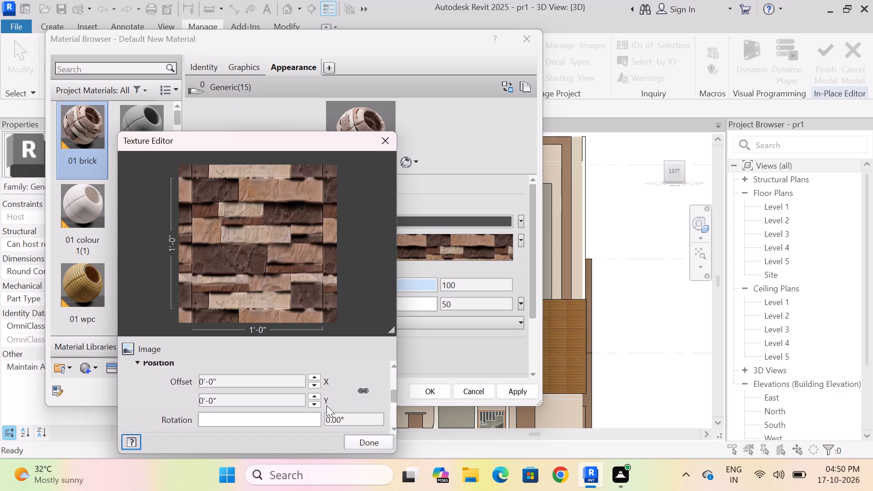
left_click_drag(393, 397, 391, 410)
left_click(277, 389)
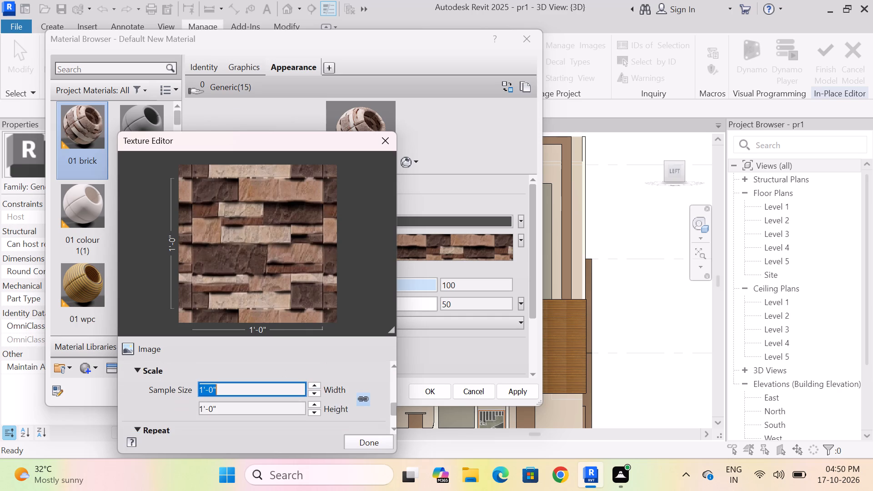
key("BackSpace")
type("2'")
key("Return")
left_click(359, 439)
left_click(517, 395)
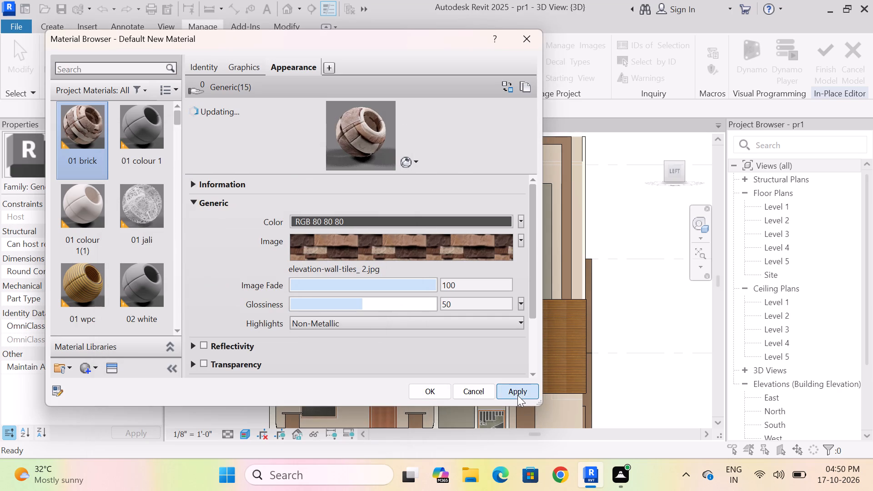
Close the material settings and paint the grey stair-tower wall face around the tall window strip with 01 brick.
left_click(432, 394)
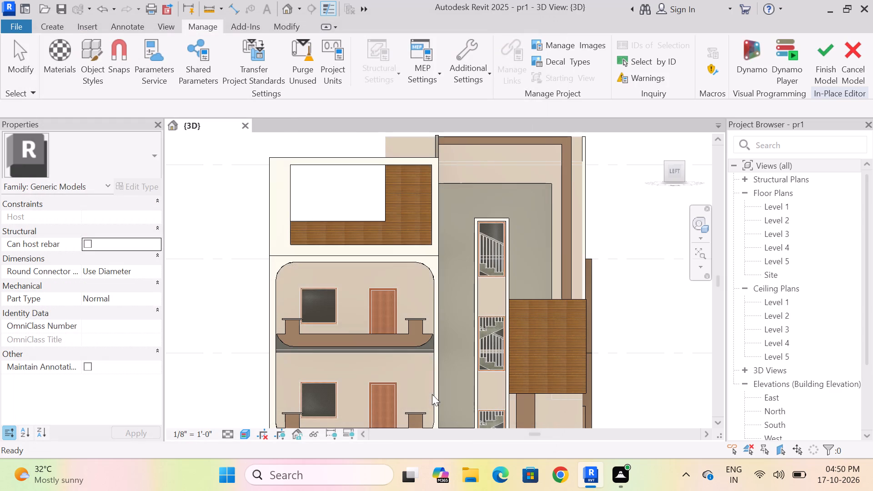
left_click(281, 25)
left_click(204, 69)
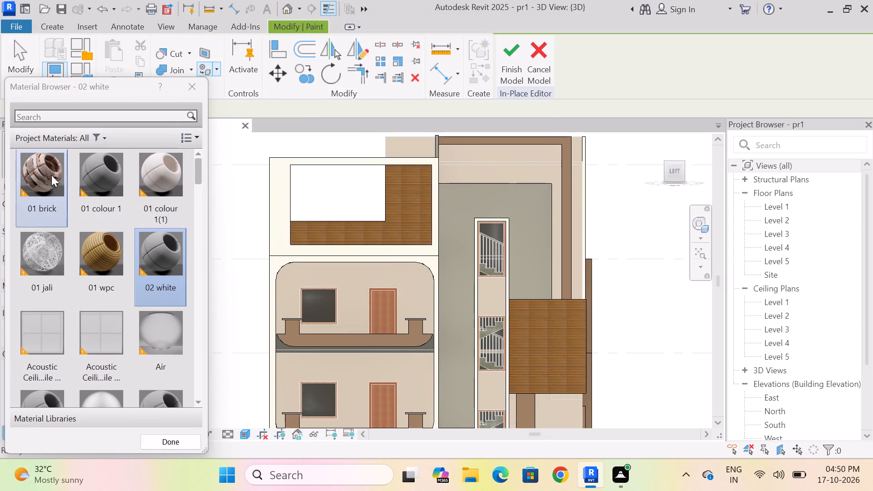
left_click(41, 170)
scroll(515, 206, "up", 5)
left_click(515, 204)
scroll(447, 192, "down", 4)
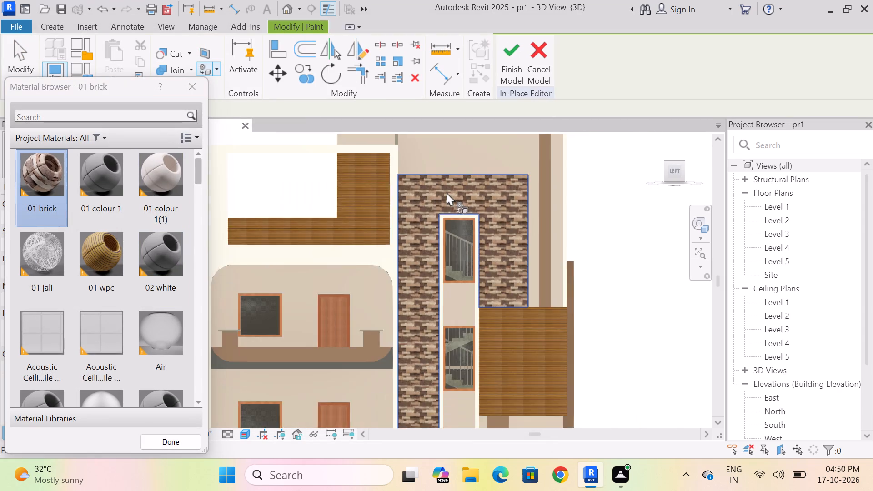
Examine the stair tower's brick finish up close and from several angles against the rest of the facade.
scroll(447, 193, "down", 7)
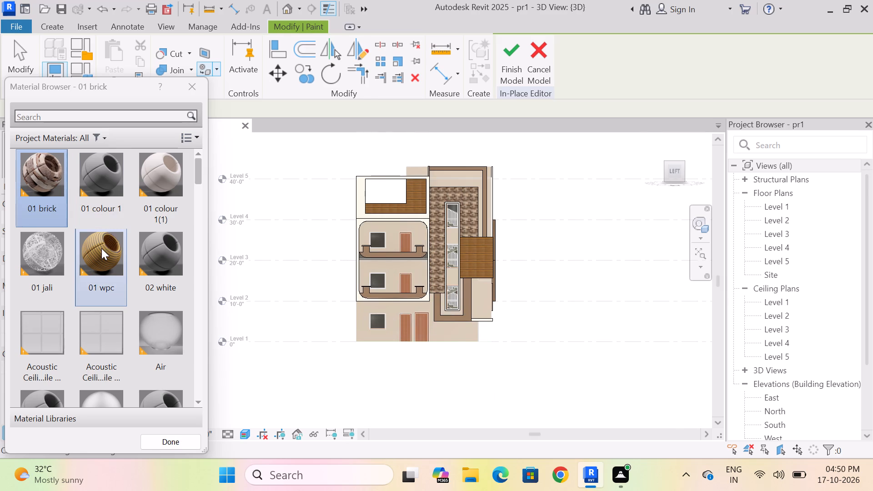
scroll(433, 191, "up", 9)
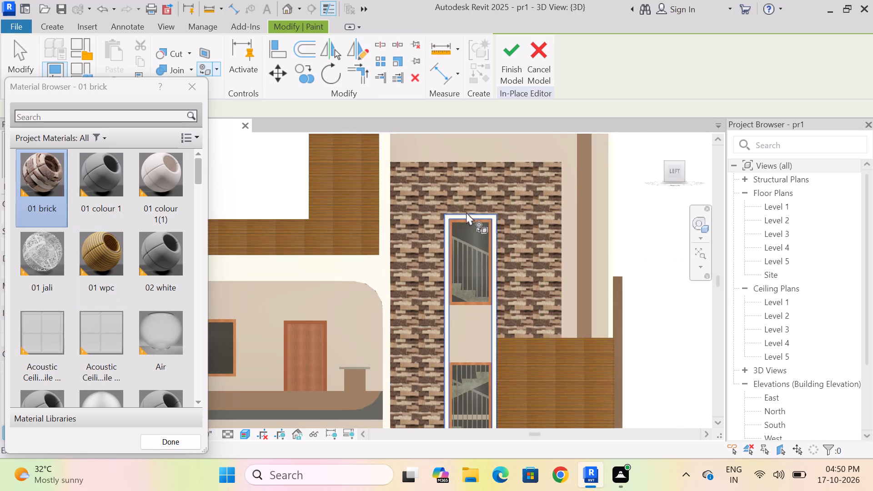
scroll(545, 244, "down", 4)
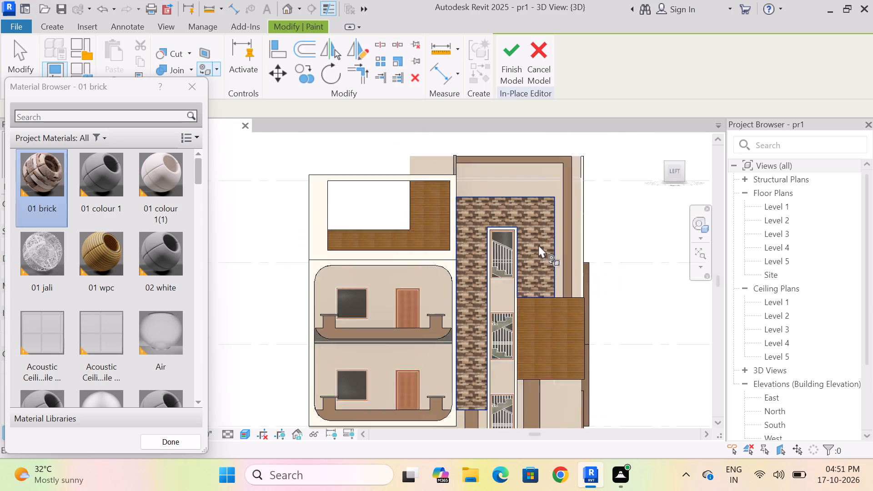
scroll(538, 245, "down", 1)
scroll(401, 247, "down", 3)
scroll(486, 240, "up", 3)
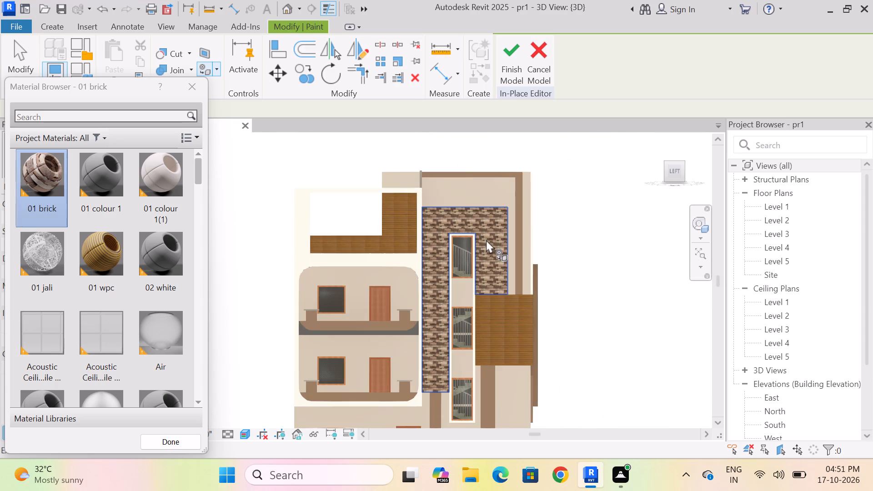
scroll(464, 246, "down", 3)
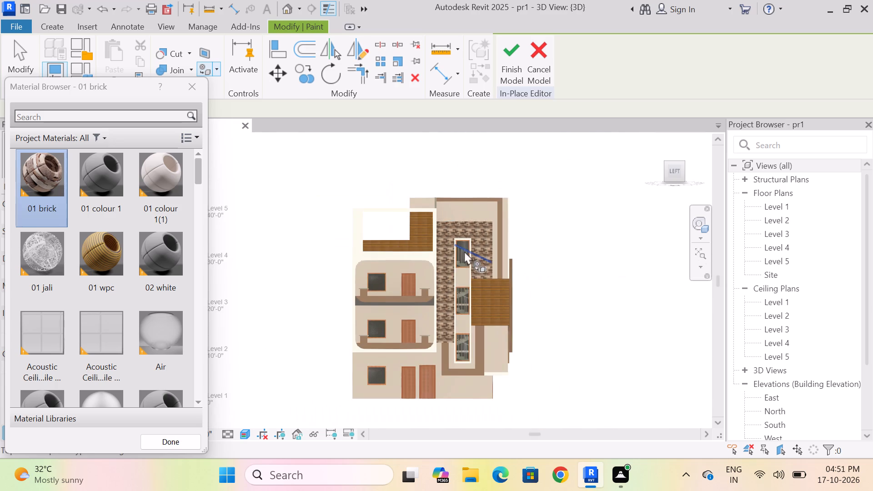
middle_click_drag(561, 275, 537, 277, "shift")
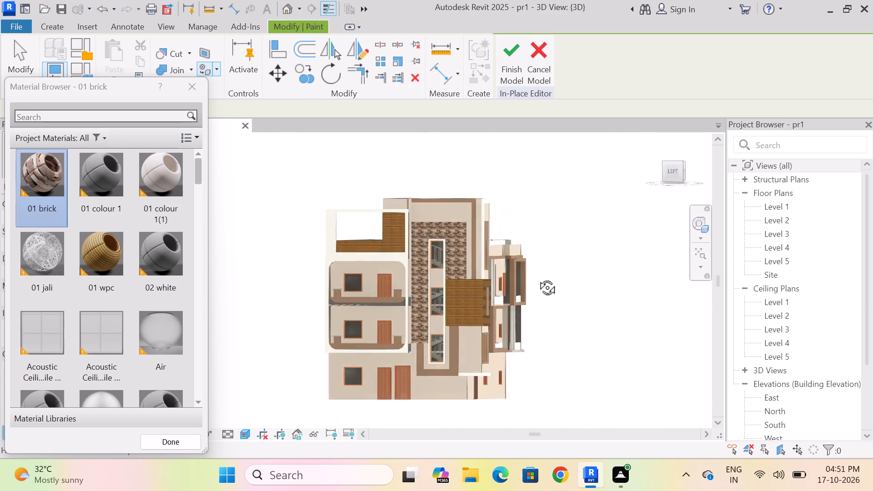
middle_click_drag(537, 277, 575, 276, "shift")
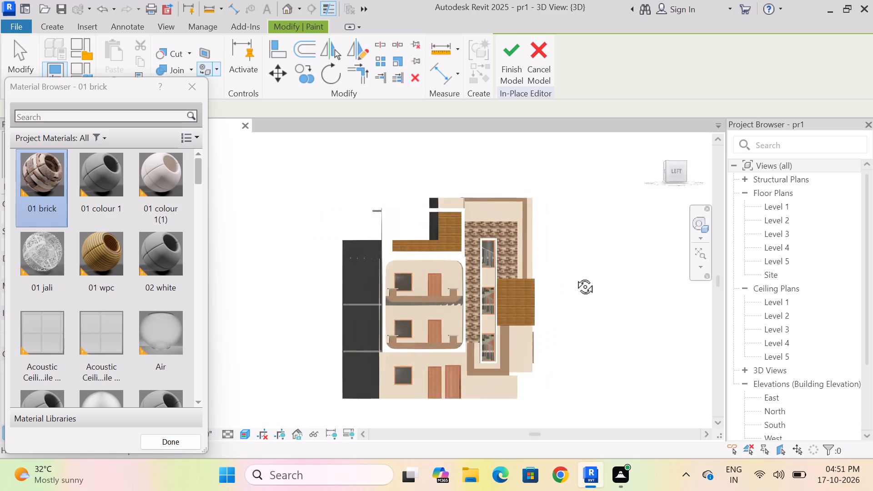
middle_click_drag(575, 276, 559, 281, "shift")
scroll(483, 257, "up", 6)
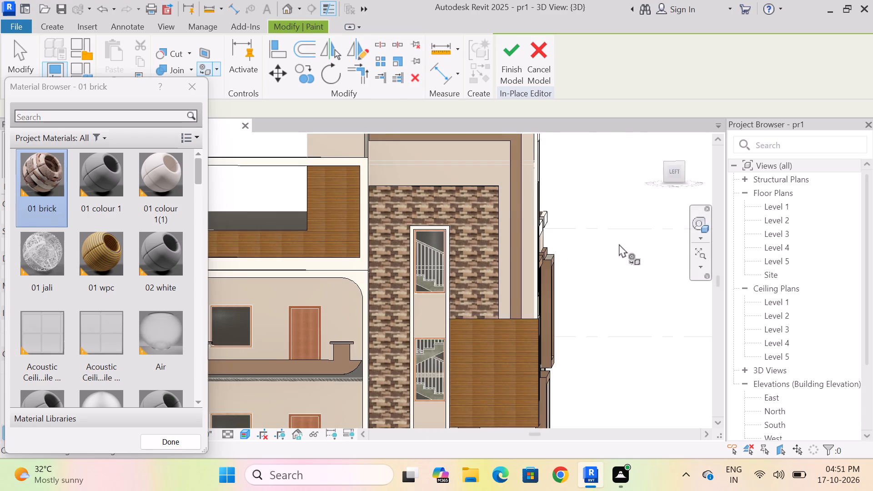
scroll(506, 195, "down", 8)
middle_click_drag(608, 339, 525, 346, "shift")
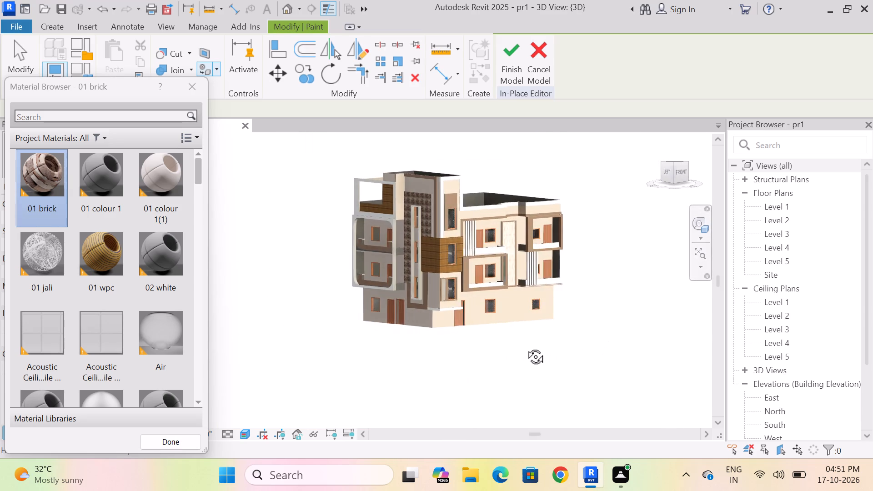
middle_click_drag(525, 346, 611, 339, "shift")
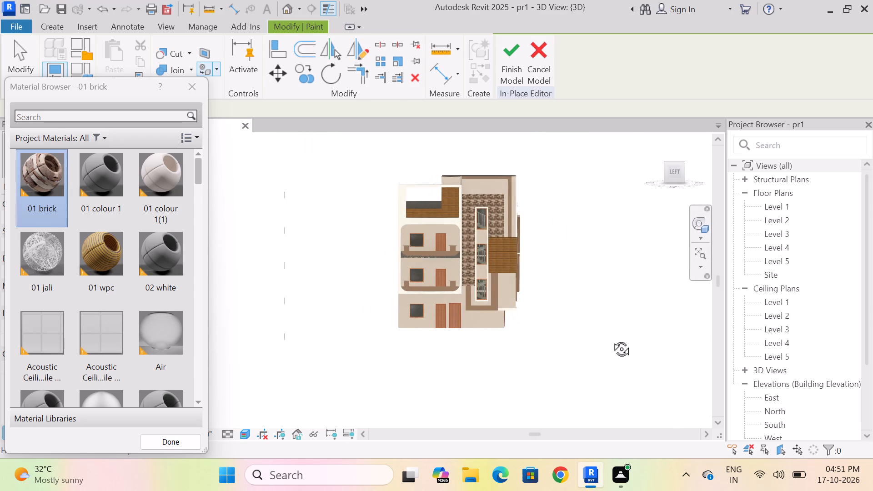
middle_click_drag(611, 339, 617, 341, "shift")
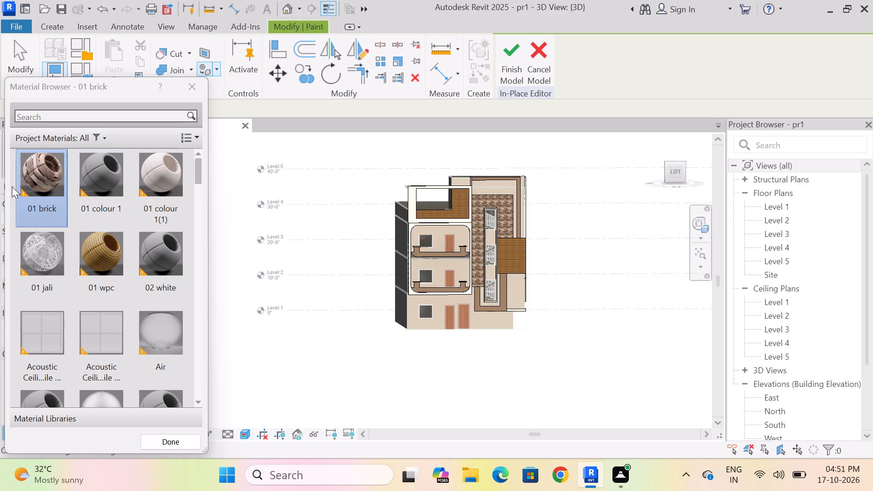
Paint the L-shaped wood panel inside the Level 4 terrace frame with 01 colour 1(1).
left_click(156, 186)
scroll(427, 193, "up", 10)
left_click(521, 191)
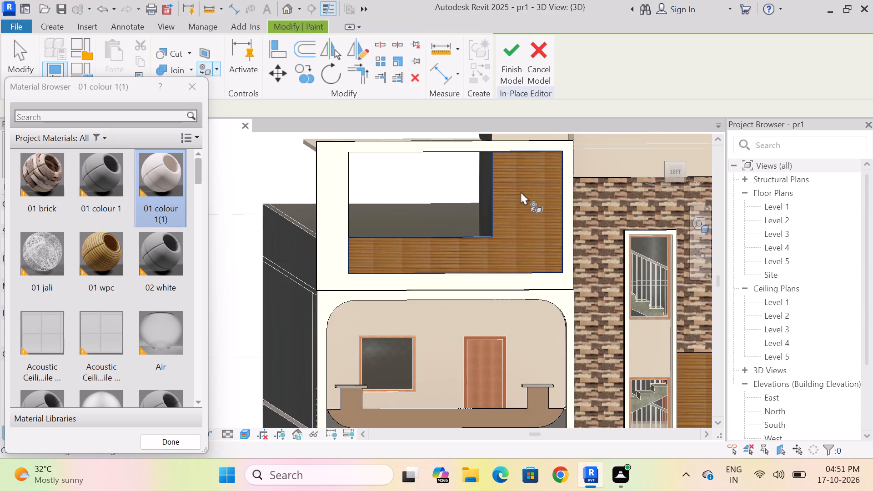
Examine the facade's colour scheme from the side and the front corner of the building.
scroll(517, 202, "down", 5)
middle_click_drag(357, 278, 346, 274, "shift")
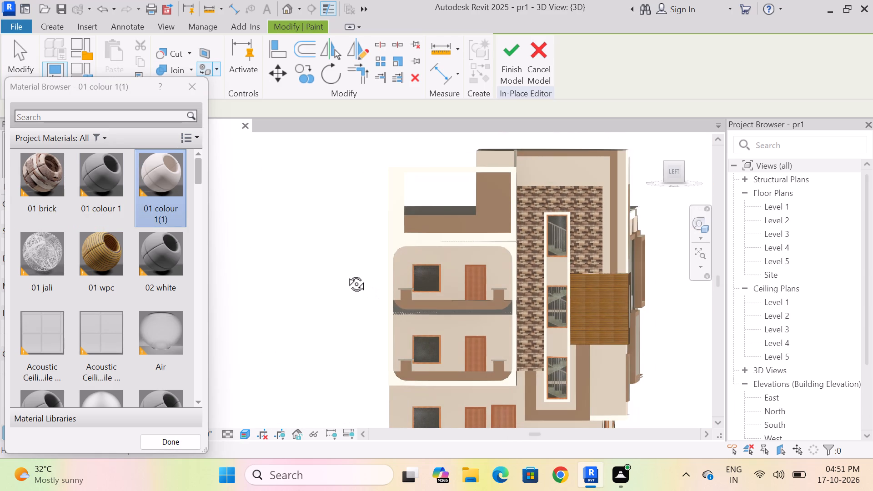
middle_click_drag(346, 274, 348, 276, "shift")
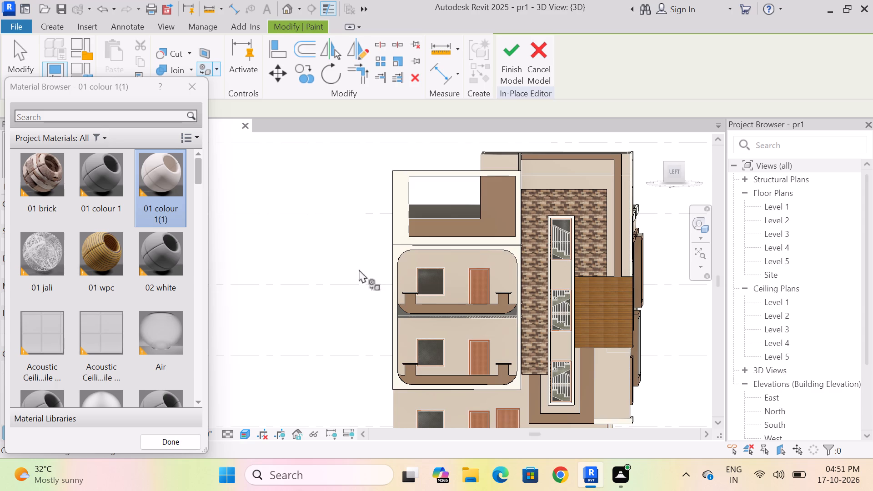
scroll(301, 206, "down", 3)
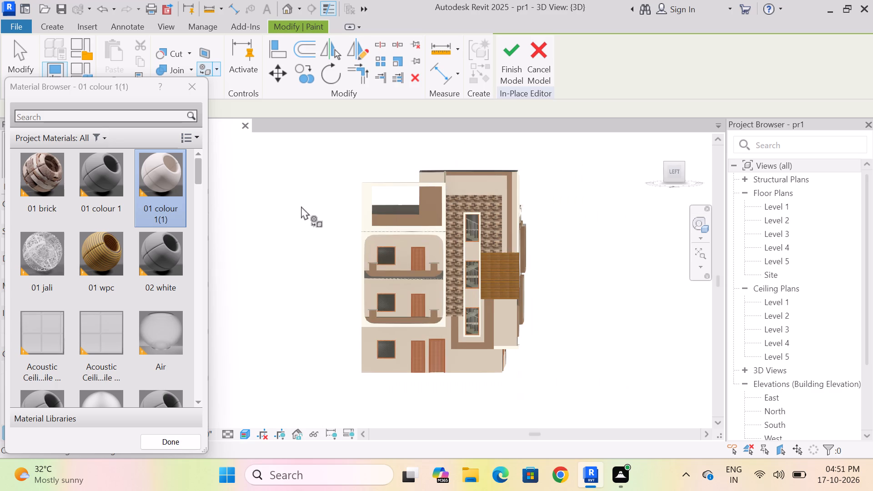
middle_click_drag(304, 301, 256, 301, "shift")
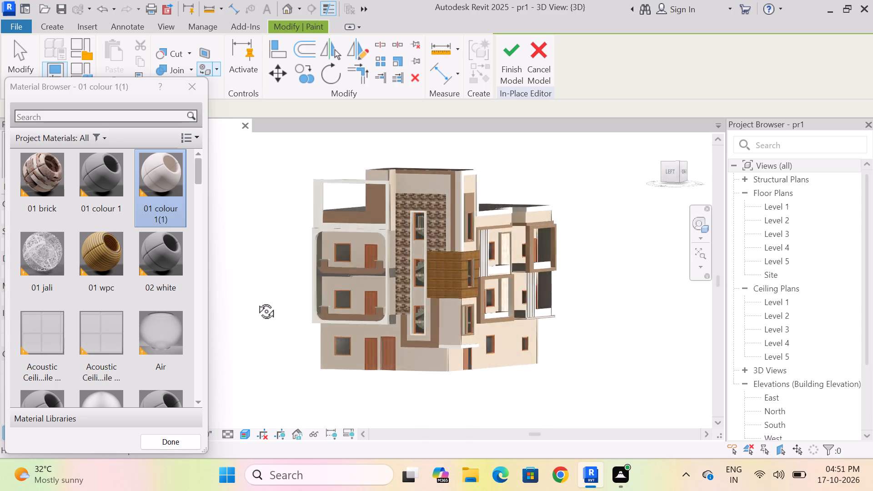
middle_click_drag(256, 301, 221, 301, "shift")
scroll(363, 355, "down", 1)
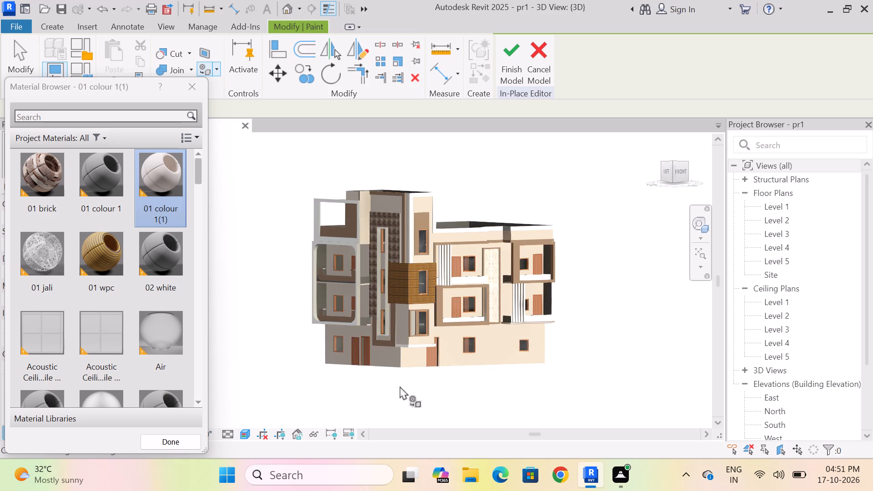
middle_click_drag(394, 386, 365, 391)
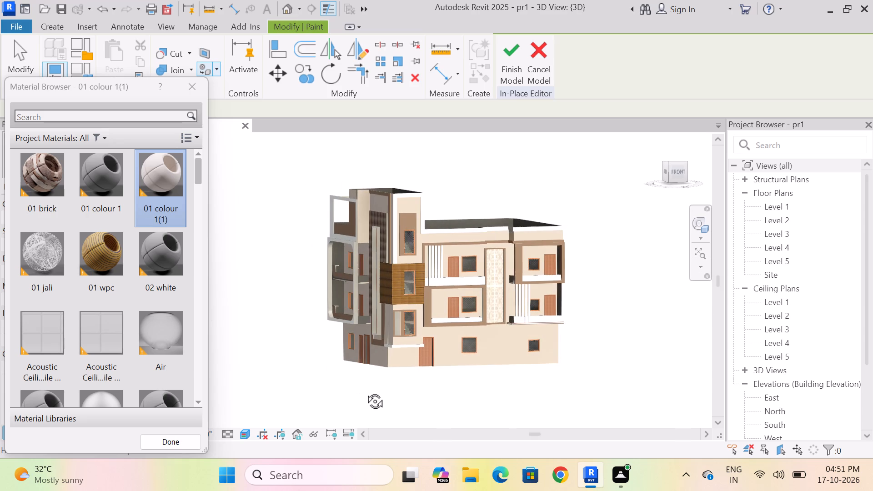
middle_click_drag(365, 391, 386, 391)
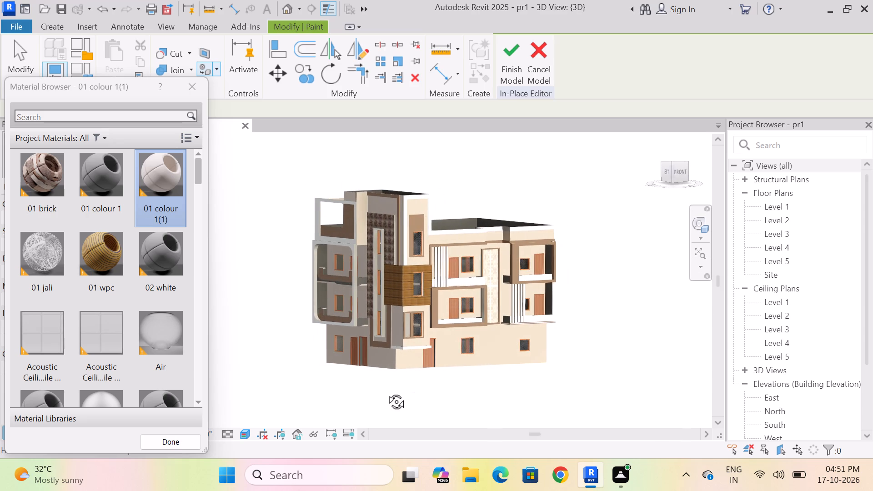
middle_click_drag(386, 391, 387, 391)
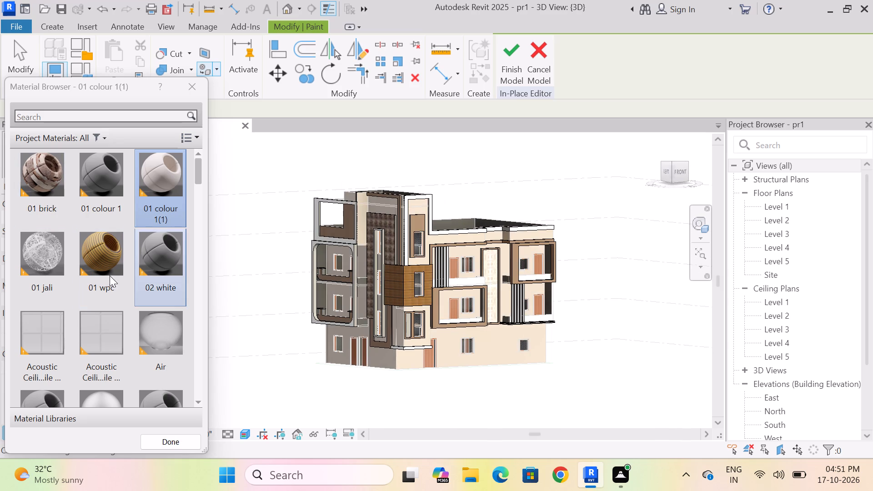
Paint the inner side walls of the Level 3 and Level 2 balconies with 01 colour 1.
left_click(107, 183)
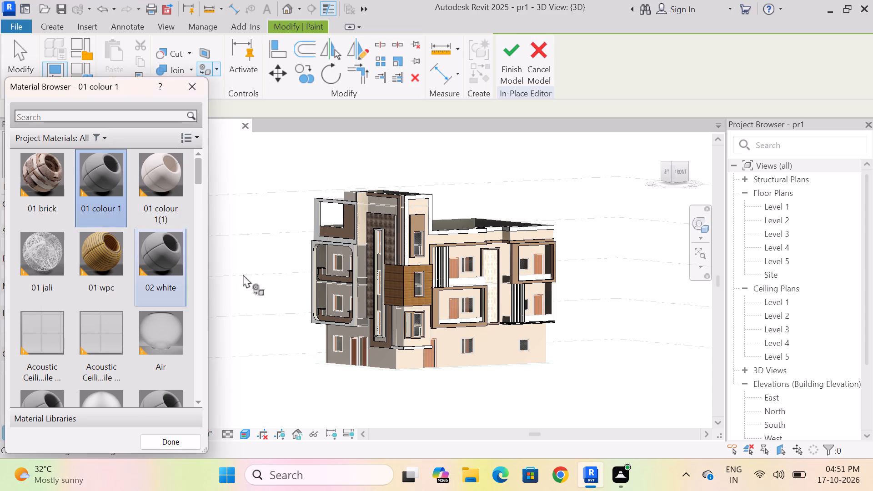
scroll(306, 261, "up", 14)
left_click(373, 206)
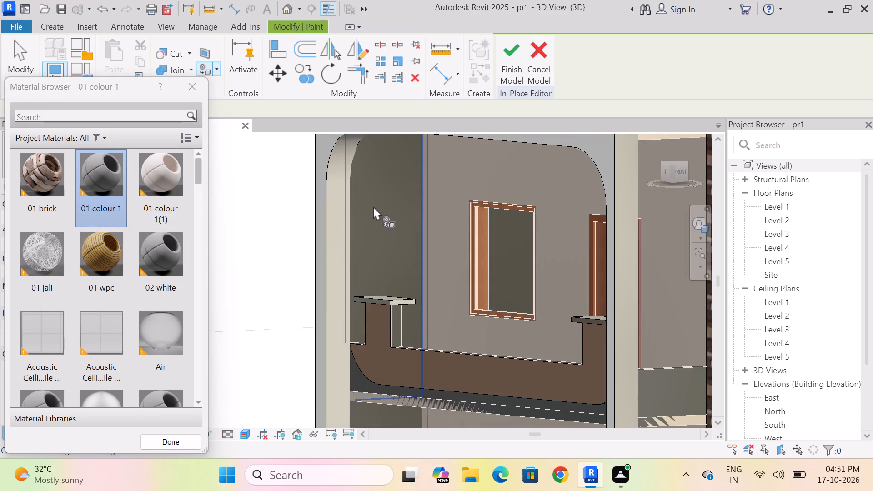
scroll(373, 206, "down", 4)
scroll(368, 359, "up", 4)
left_click(387, 346)
Paint the exposed slab edges at Level 3 and Level 2 between the balcony frame and stair tower with 01 colour 1.
scroll(382, 306, "down", 8)
scroll(487, 302, "up", 8)
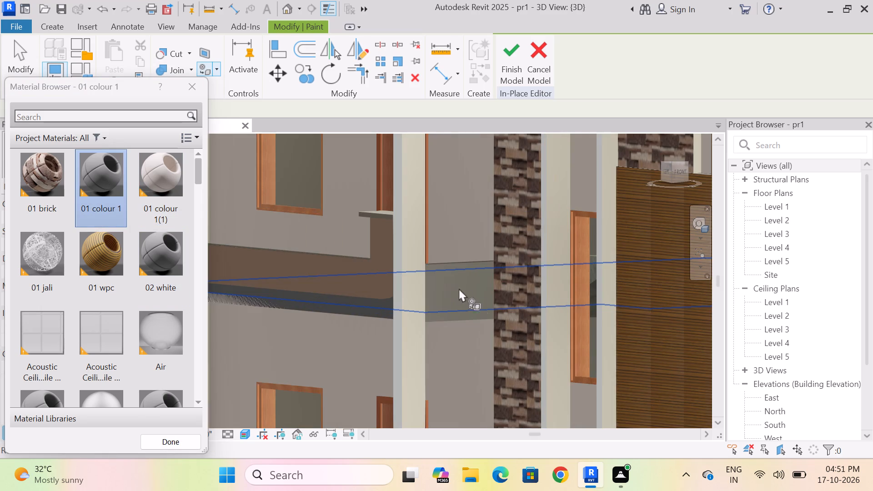
left_click(455, 286)
scroll(465, 268, "down", 5)
scroll(462, 402, "up", 1)
scroll(466, 299, "down", 5)
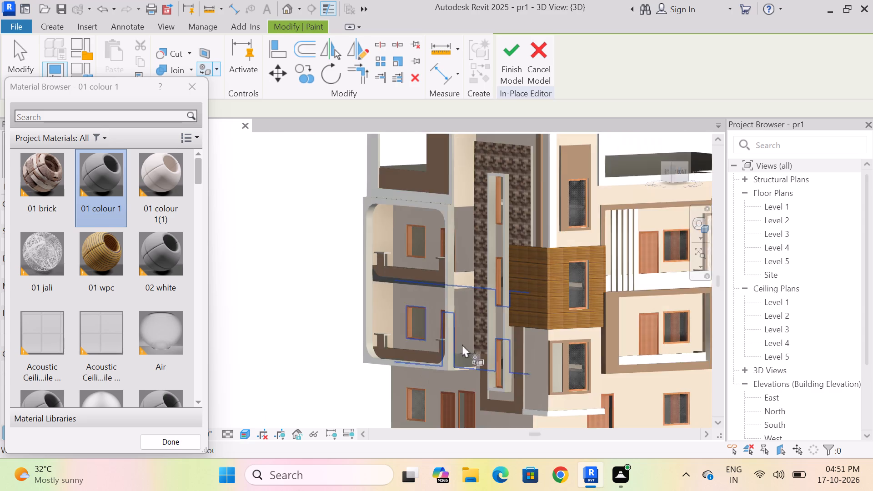
scroll(461, 375, "up", 7)
left_click(473, 326)
scroll(473, 343, "down", 4)
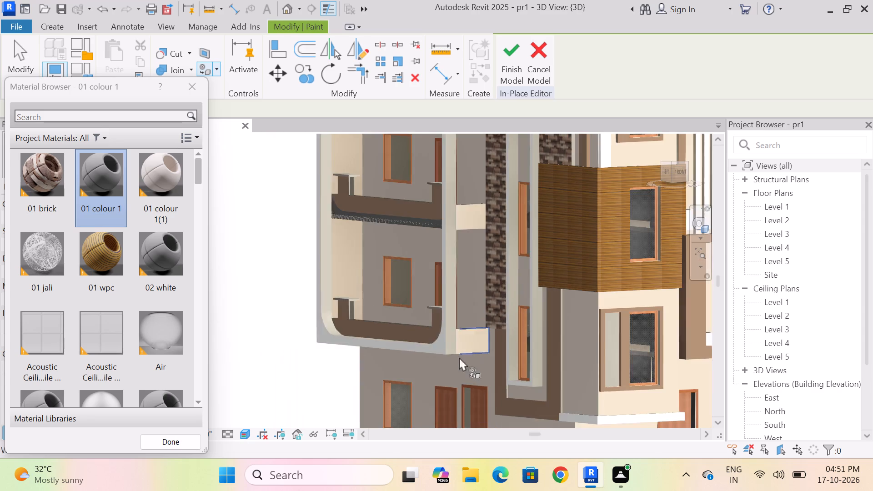
scroll(352, 361, "down", 3)
Paint the rounded balcony frame's inner vertical face, curved upper corner and outer side face toward the stair tower with 02 white.
left_click(150, 261)
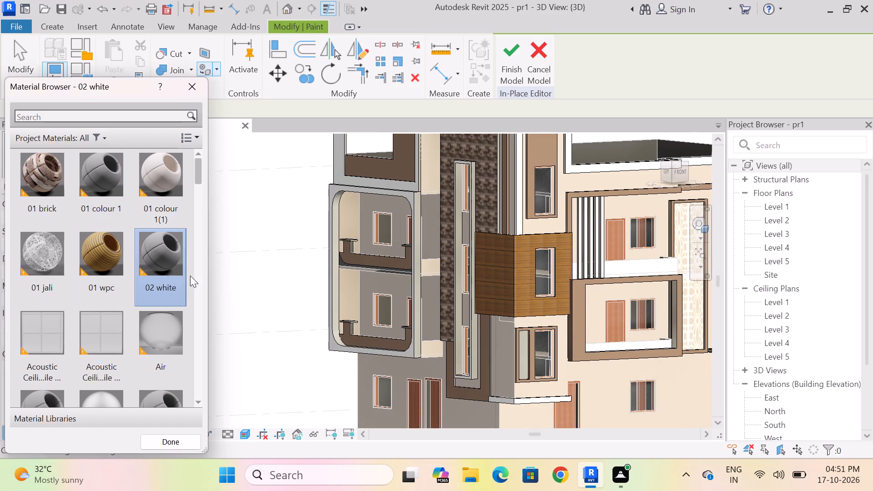
scroll(336, 223, "up", 12)
left_click(330, 251)
scroll(329, 285, "down", 3)
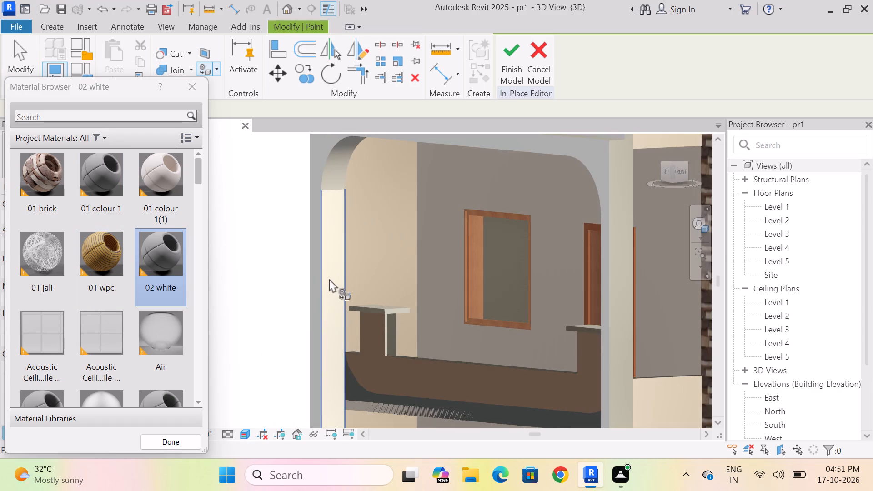
scroll(336, 148, "up", 7)
left_click(343, 188)
scroll(340, 220, "down", 10)
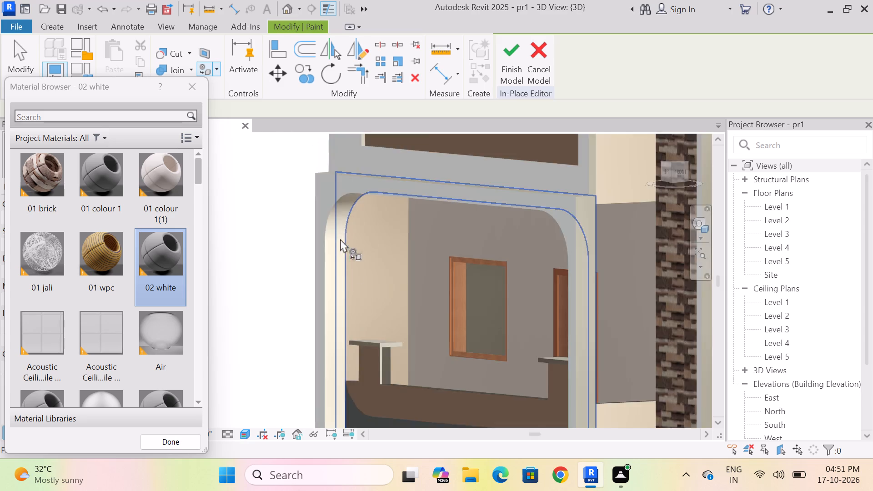
scroll(340, 239, "down", 7)
scroll(399, 255, "up", 12)
left_click(424, 260)
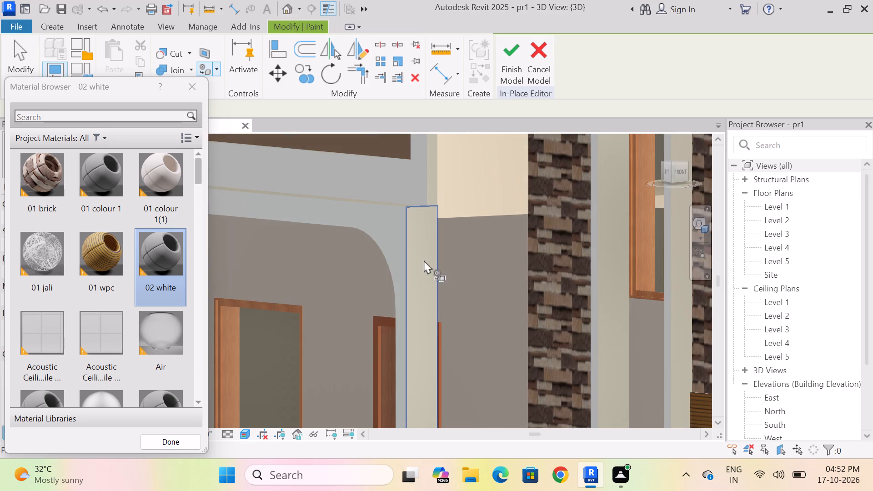
Paint the outer side face and underside of the rectangular Level 4 terrace frame with 02 white.
scroll(415, 310, "down", 4)
scroll(426, 200, "up", 13)
left_click(418, 246)
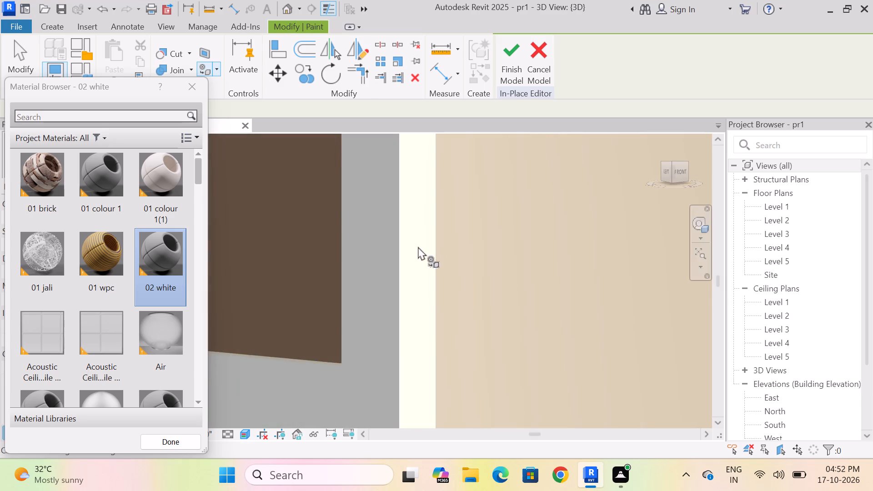
scroll(418, 246, "down", 5)
scroll(334, 350, "up", 9)
scroll(400, 259, "down", 6)
scroll(331, 357, "up", 8)
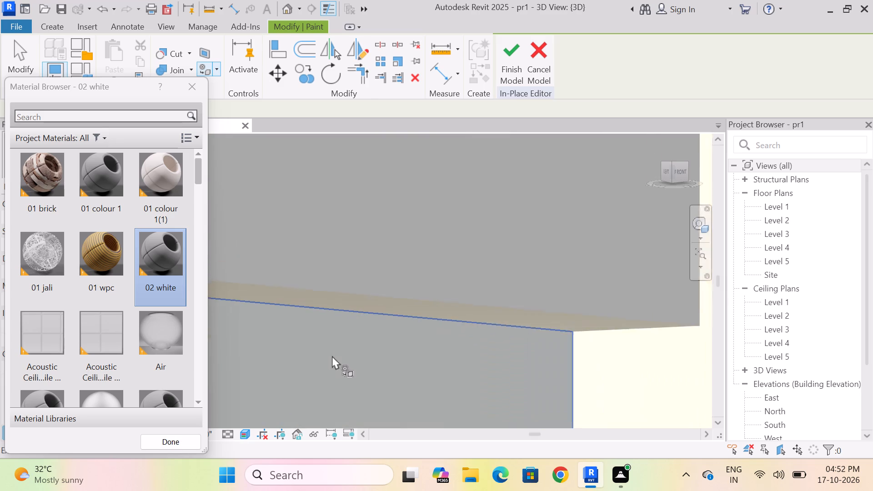
scroll(332, 356, "up", 1)
left_click(386, 272)
scroll(386, 301, "down", 15)
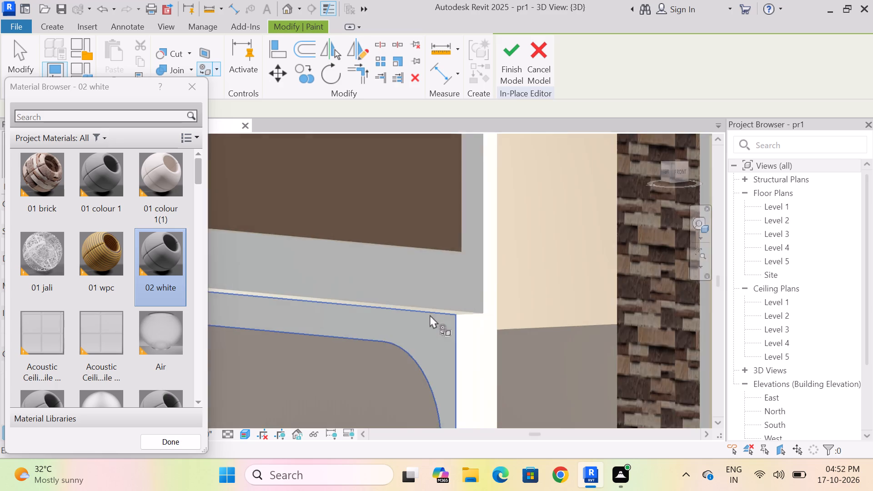
Paint the inner vertical side face of the rectangular Level 4 terrace frame with 02 white.
scroll(430, 315, "down", 13)
scroll(378, 259, "up", 16)
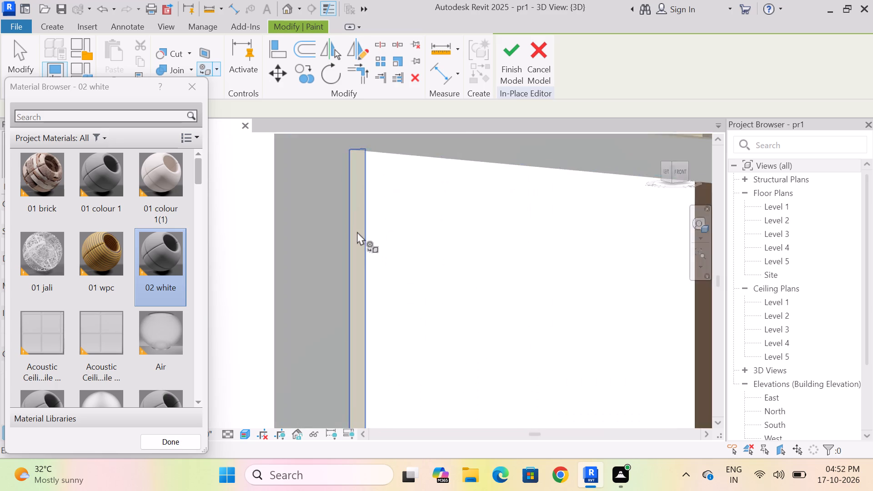
scroll(357, 231, "up", 7)
left_click(357, 231)
scroll(360, 287, "down", 10)
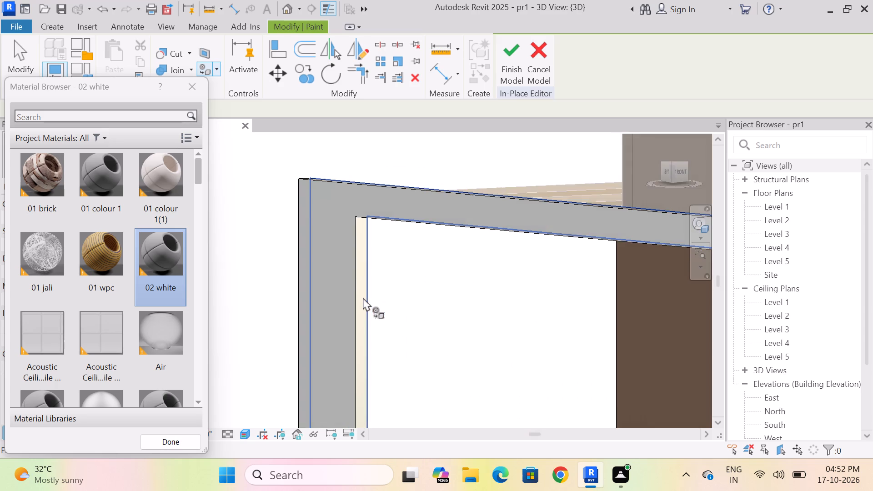
Paint the side, front and top faces of the trim frame at the top of the stair tower with 01 colour 1(1).
scroll(363, 297, "down", 5)
scroll(446, 202, "down", 5)
scroll(501, 192, "up", 20)
scroll(501, 192, "up", 1)
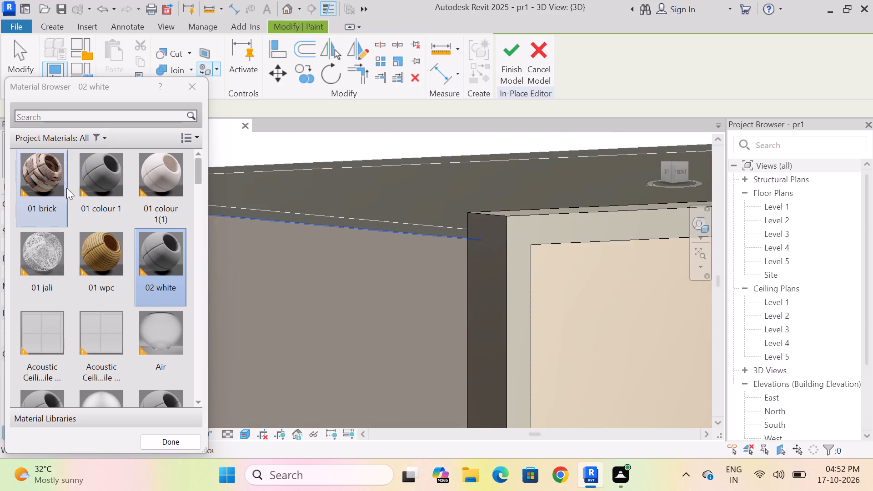
left_click(171, 178)
scroll(479, 233, "up", 5)
left_click(478, 230)
left_click(551, 229)
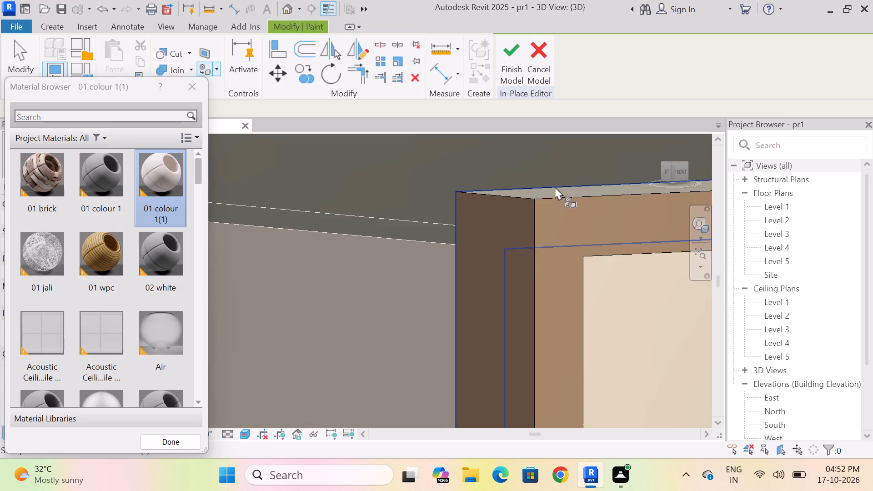
scroll(555, 185, "up", 12)
left_click(534, 222)
scroll(468, 225, "down", 13)
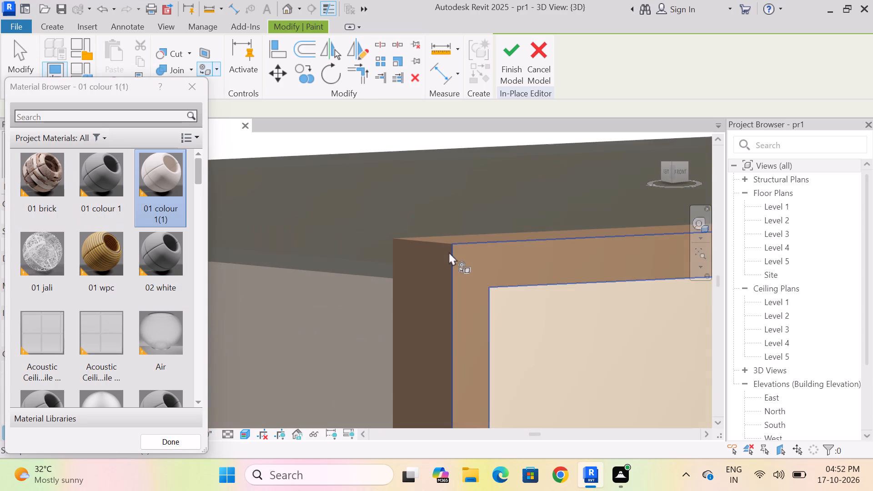
Paint the narrow side strip beside the white frame at the stair tower's corner with 01 colour 1.
scroll(449, 252, "down", 18)
scroll(451, 214, "down", 5)
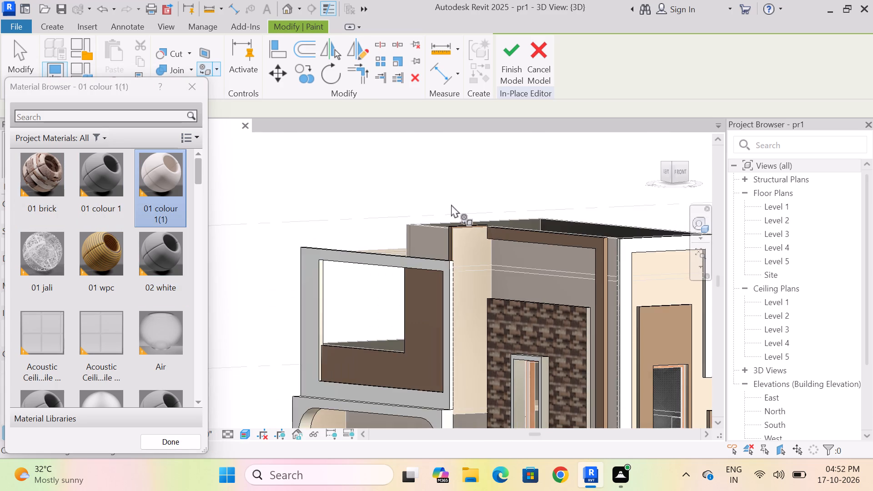
scroll(448, 192, "down", 5)
scroll(564, 256, "up", 9)
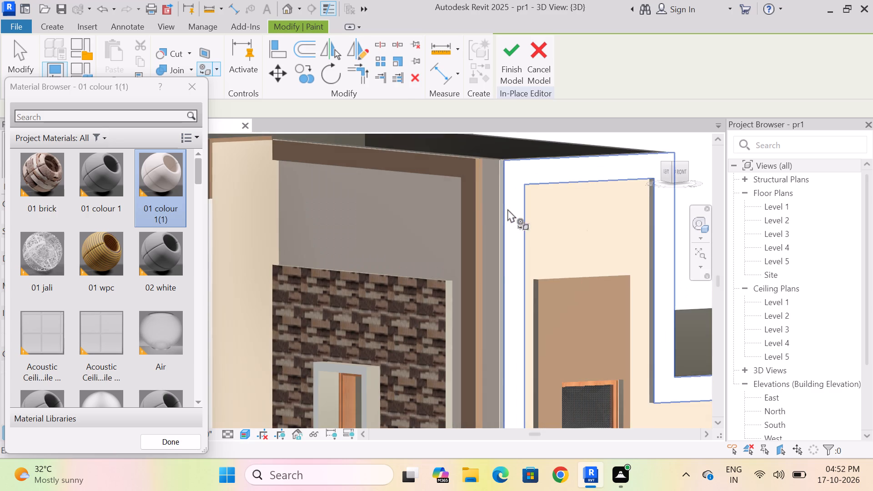
scroll(507, 221, "up", 6)
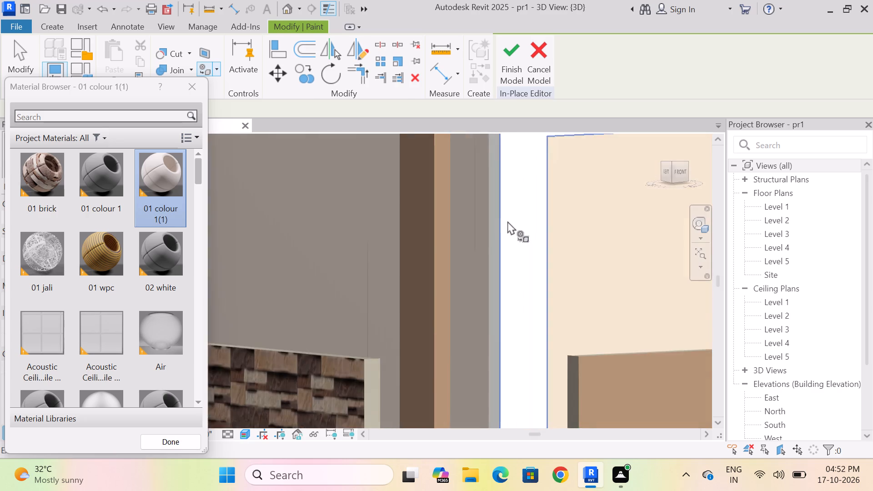
scroll(507, 221, "up", 4)
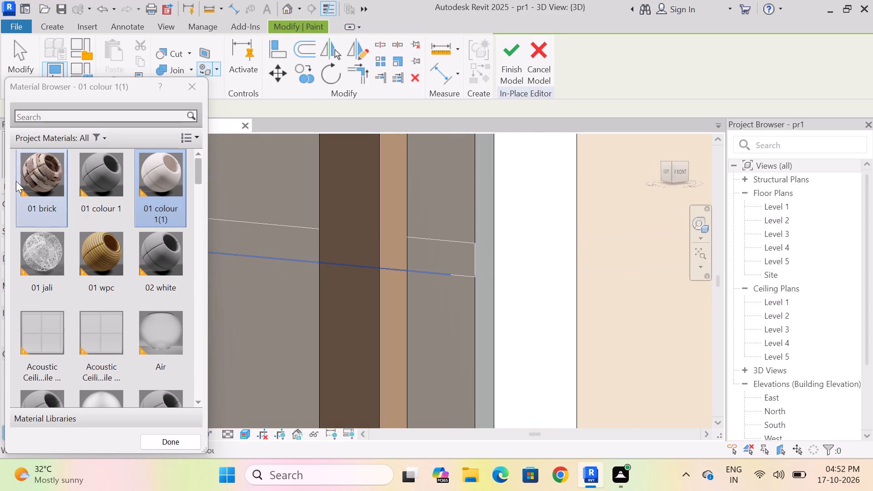
left_click(110, 178)
scroll(551, 201, "up", 9)
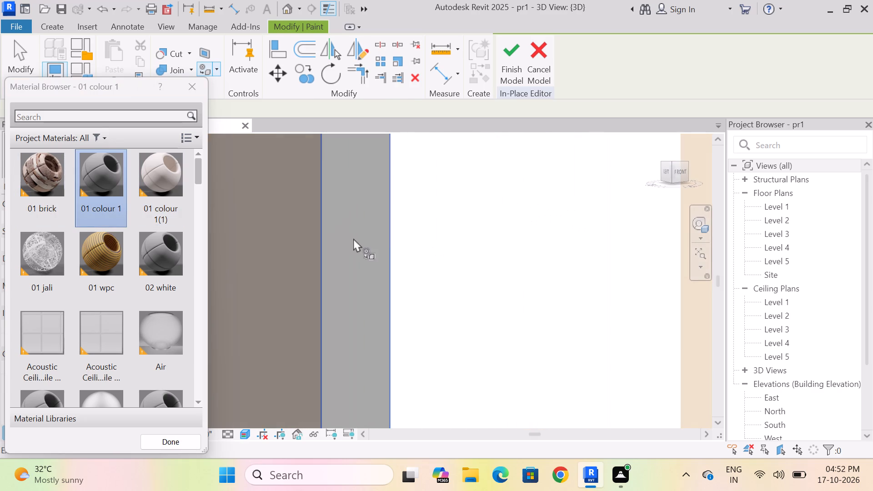
left_click(355, 227)
scroll(360, 285, "down", 20)
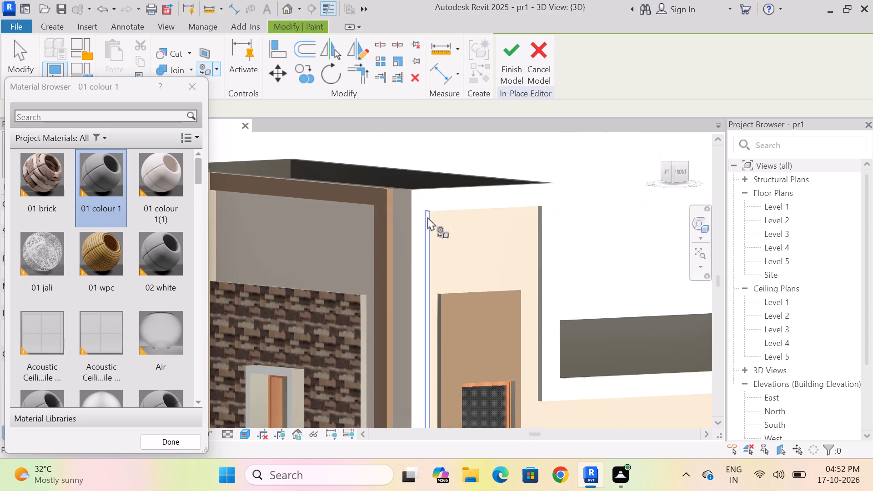
Paint the inner side face of the white frame around the stair tower's cream front wall with 02 white.
scroll(436, 186, "down", 5)
scroll(483, 210, "up", 6)
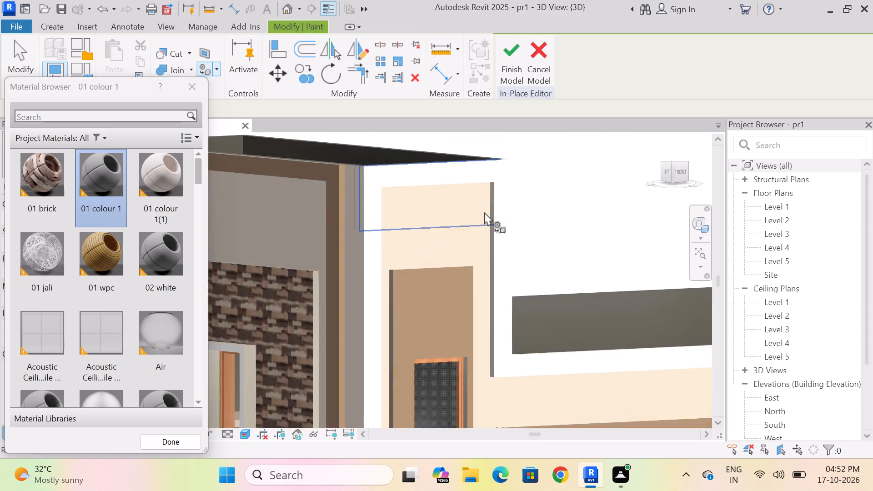
scroll(484, 212, "up", 17)
left_click(160, 262)
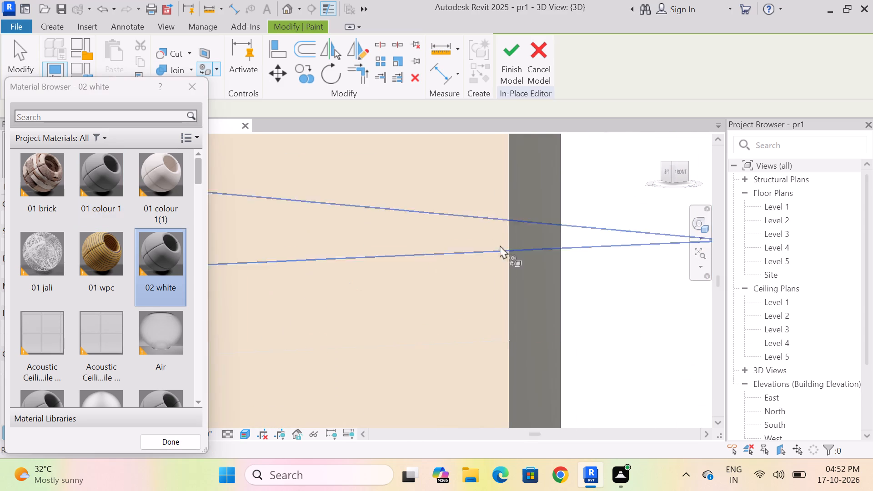
scroll(507, 232, "up", 4)
left_click(556, 220)
scroll(563, 245, "down", 17)
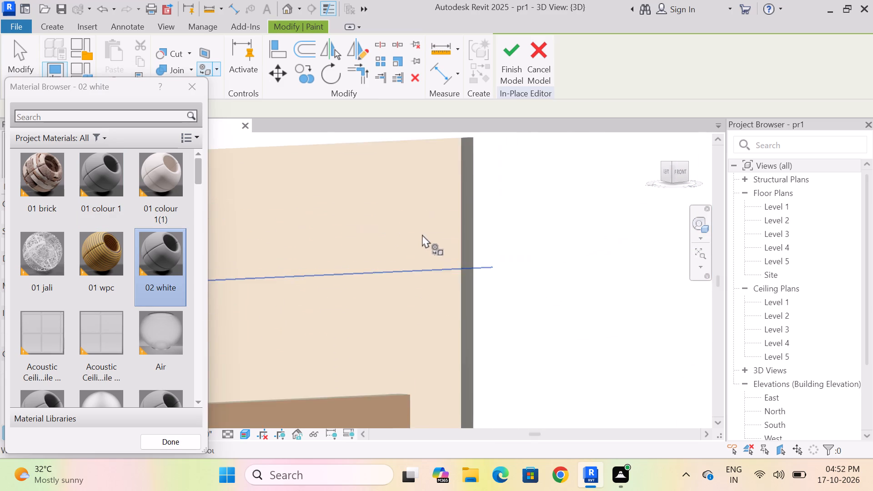
Paint the exposed parapet side faces of the Level 2 and Level 3 front balconies beside the jali panel with 02 white.
scroll(422, 234, "down", 18)
scroll(482, 213, "down", 5)
scroll(483, 289, "up", 9)
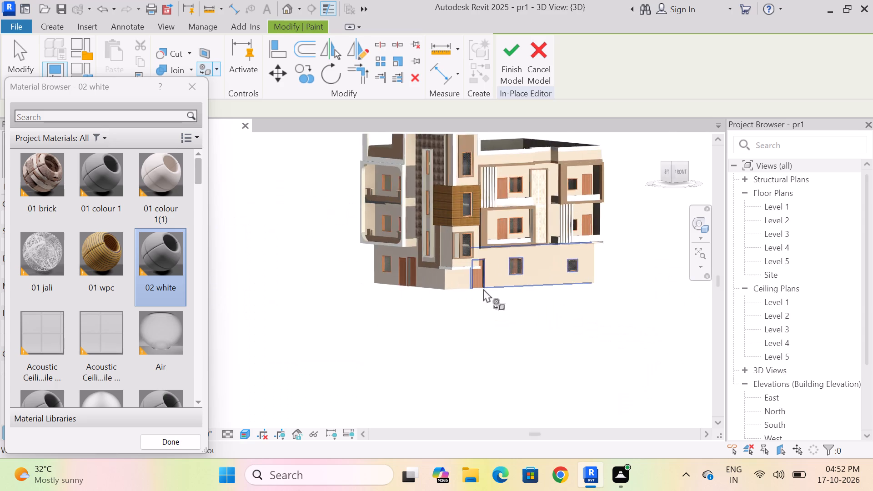
scroll(501, 329, "down", 4)
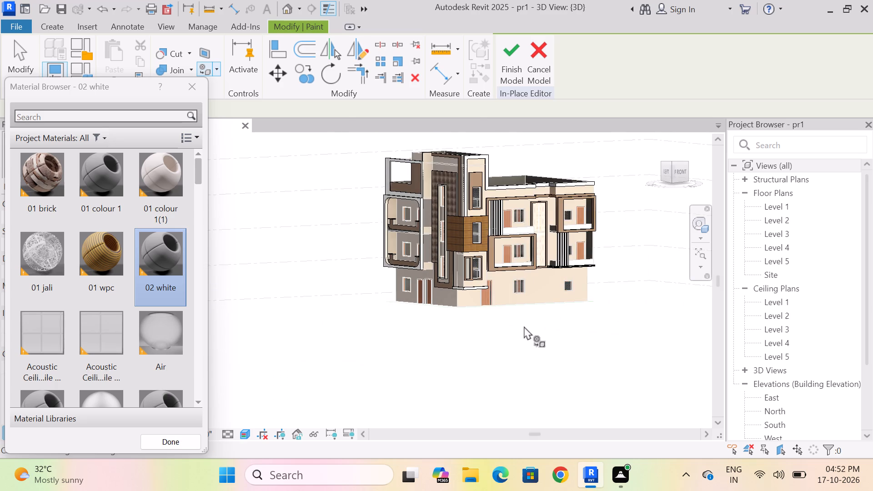
scroll(581, 195, "up", 5)
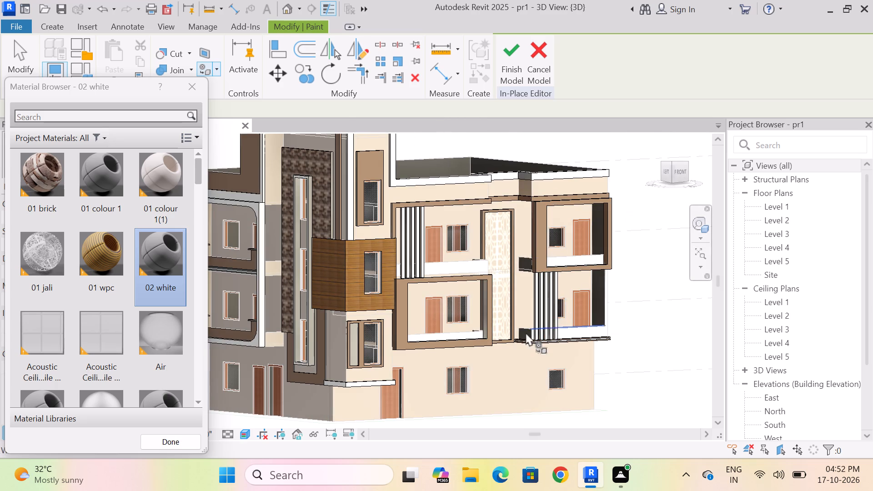
scroll(524, 337, "up", 17)
left_click(156, 266)
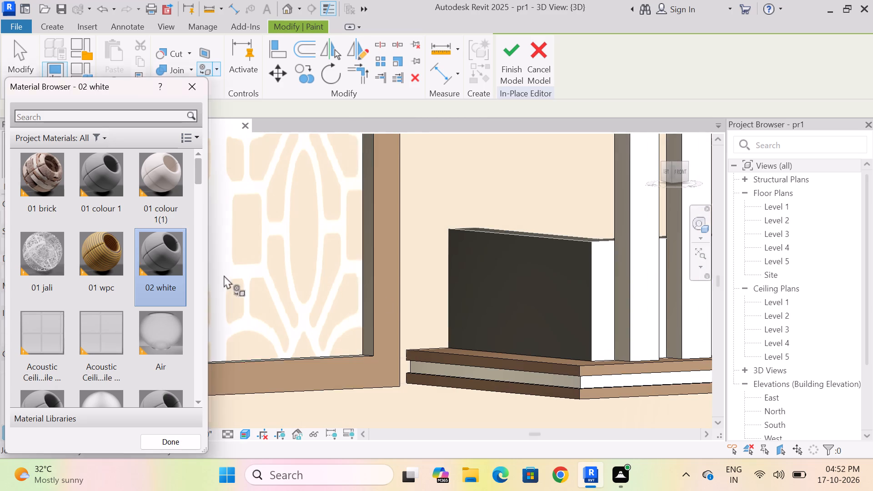
left_click(517, 272)
scroll(512, 353, "down", 8)
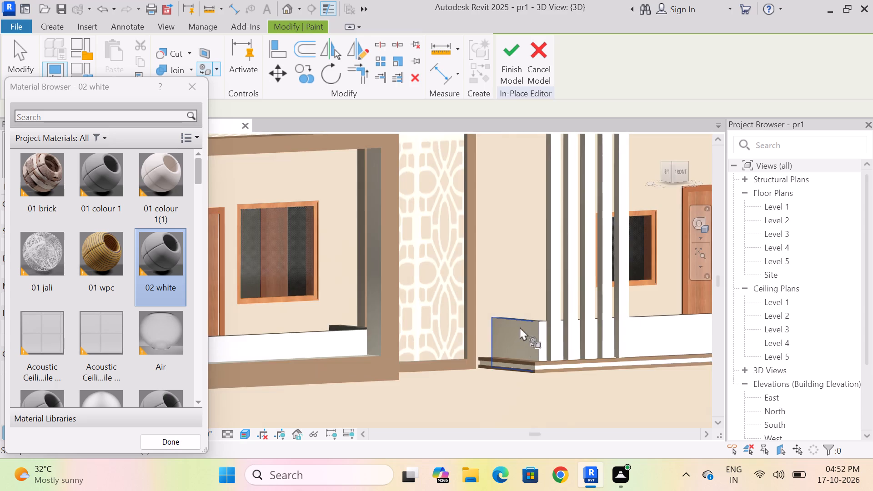
scroll(520, 331, "down", 3)
scroll(524, 169, "up", 9)
left_click(516, 173)
scroll(498, 249, "down", 1)
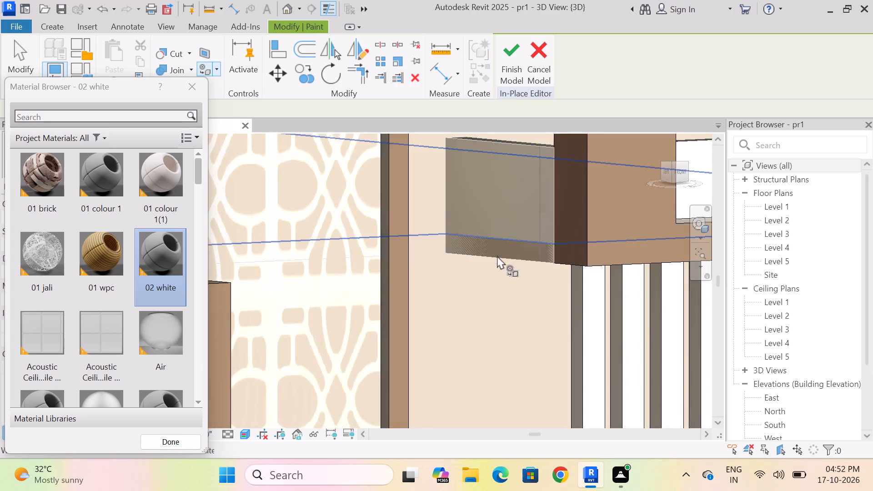
Finish painting and, in the Left view, open the Level 3 rounded balcony's front parapet extrusion sketch for editing.
scroll(497, 256, "down", 8)
scroll(504, 296, "down", 7)
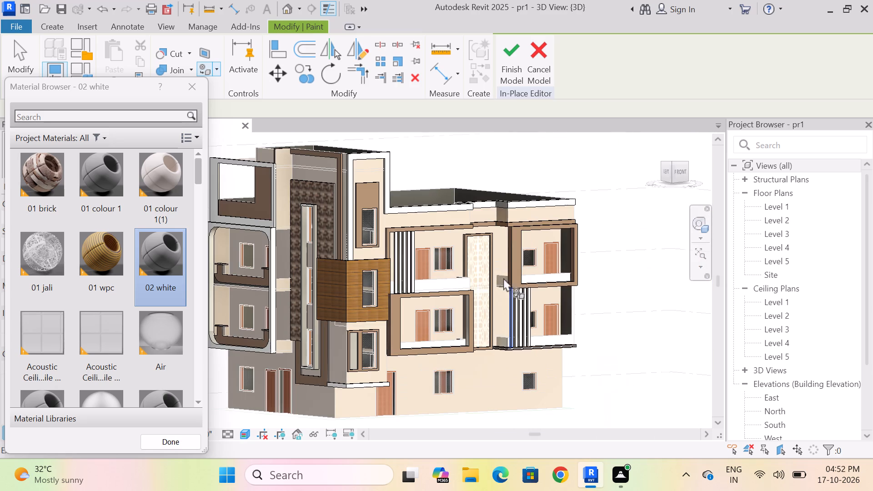
scroll(623, 236, "down", 4)
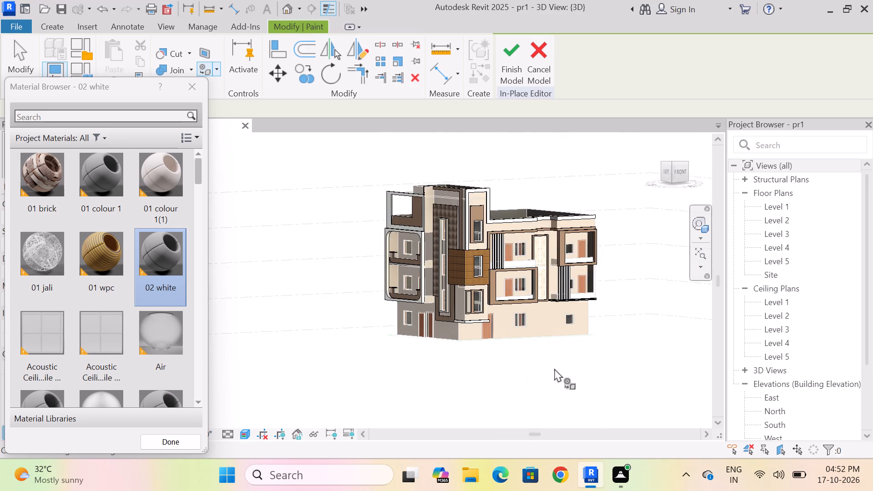
middle_click_drag(555, 369, 621, 357, "shift")
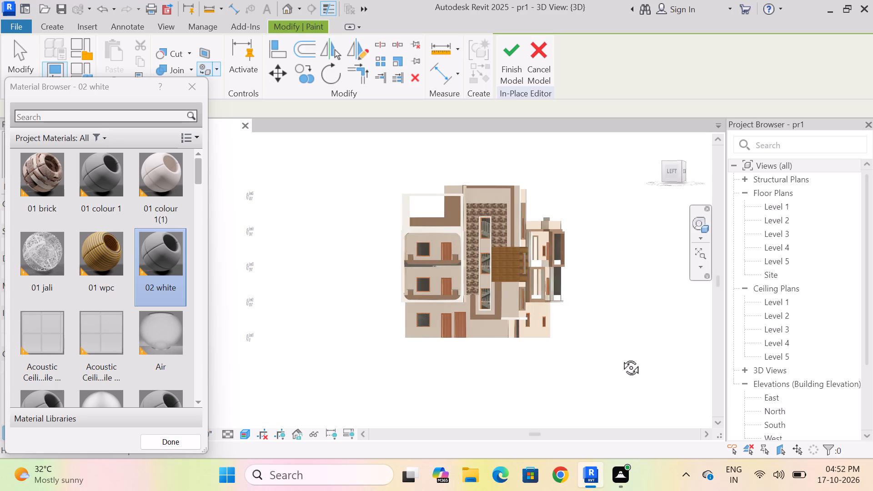
middle_click_drag(621, 357, 624, 356, "shift")
scroll(391, 237, "up", 4)
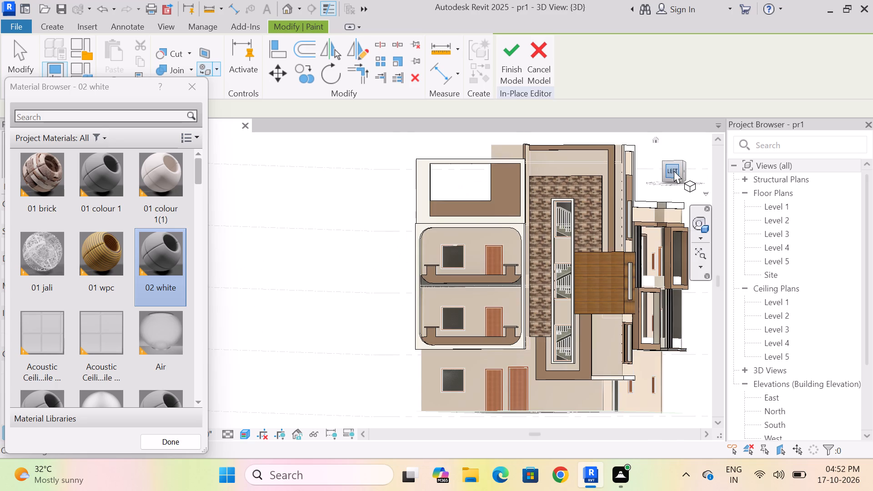
left_click(674, 170)
scroll(469, 286, "up", 10)
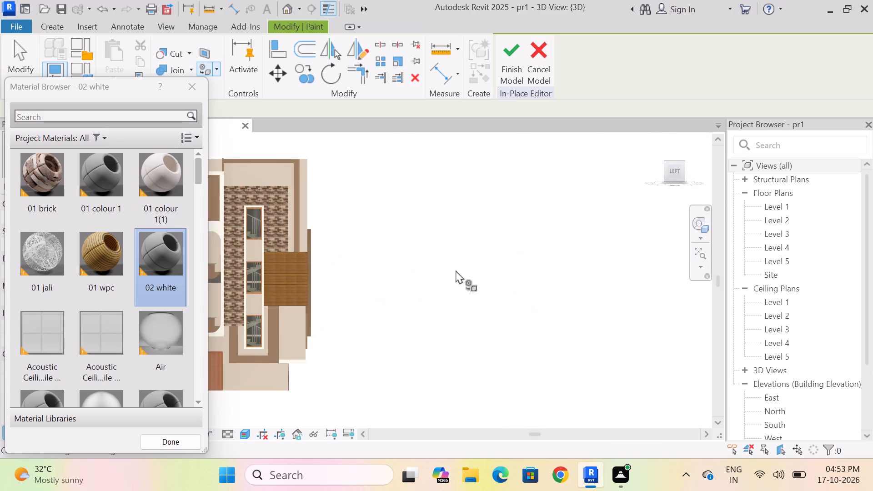
scroll(181, 271, "up", 1)
scroll(411, 278, "down", 8)
scroll(330, 283, "up", 16)
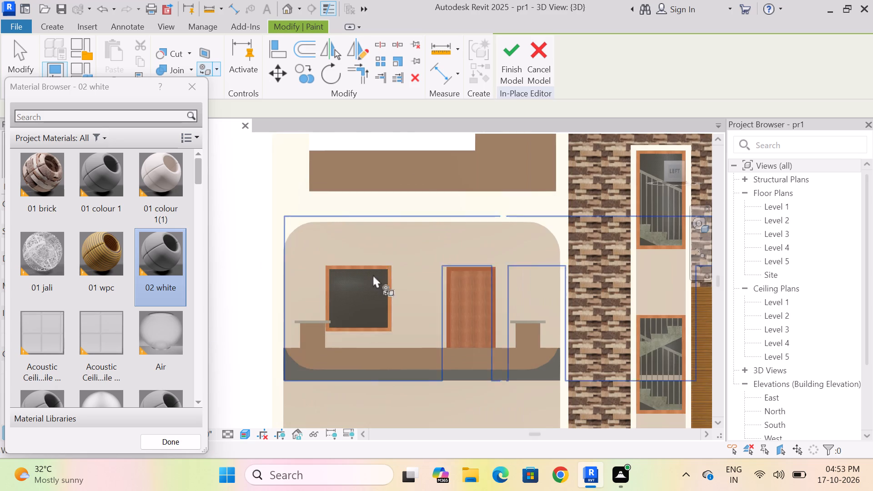
scroll(426, 222, "down", 4)
scroll(403, 308, "up", 9)
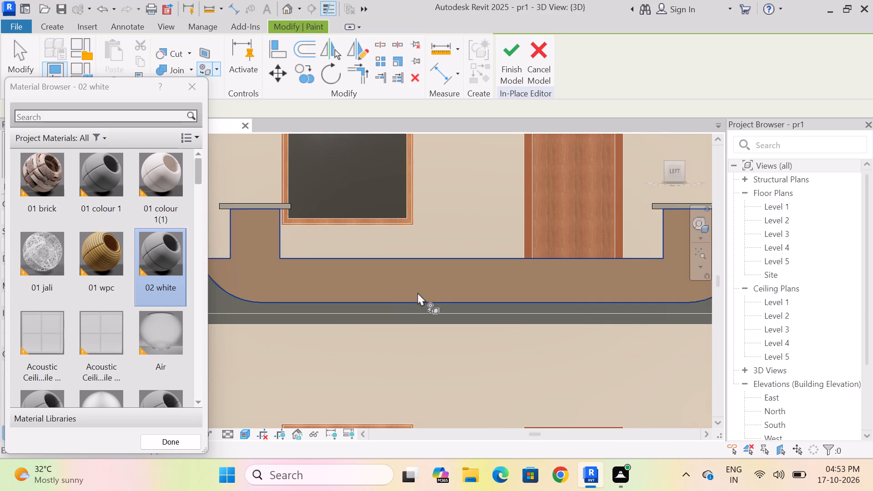
key("Escape")
scroll(420, 277, "down", 8)
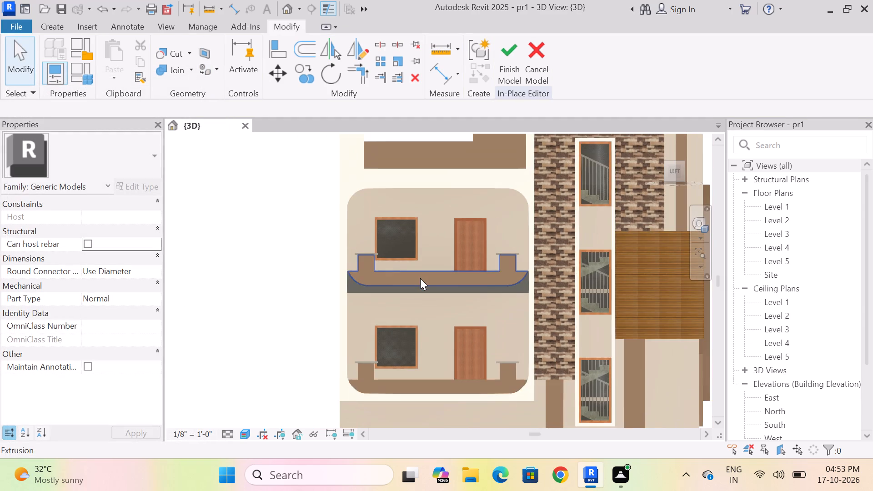
key("Escape")
double_click(428, 276)
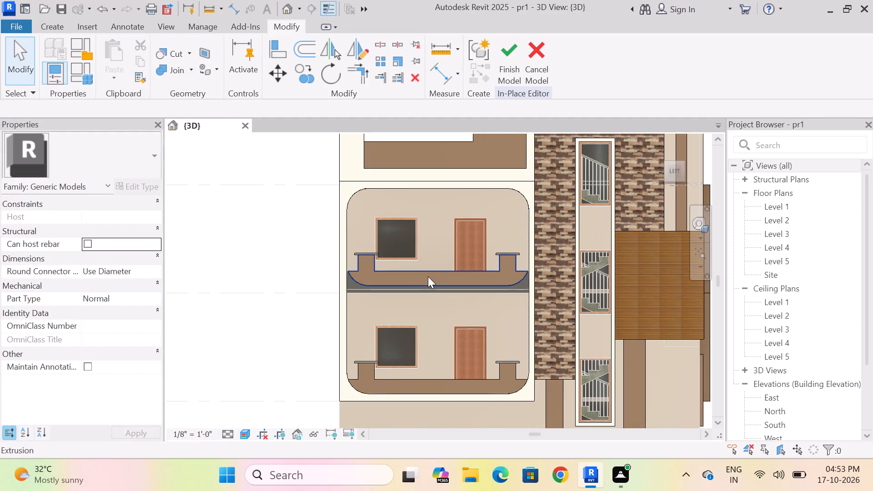
Delete the two lower corner arcs and the bottom line from the Level 3 balcony parapet sketch.
scroll(427, 286, "up", 5)
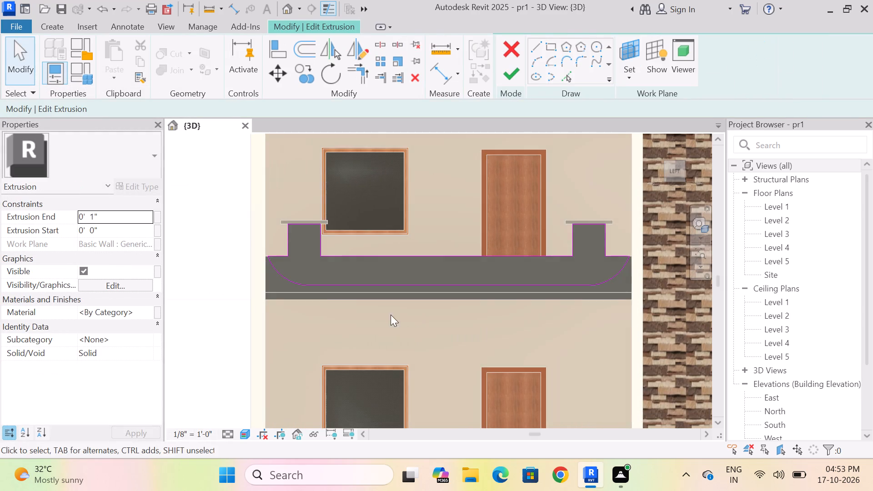
scroll(315, 302, "up", 3)
left_click(262, 259)
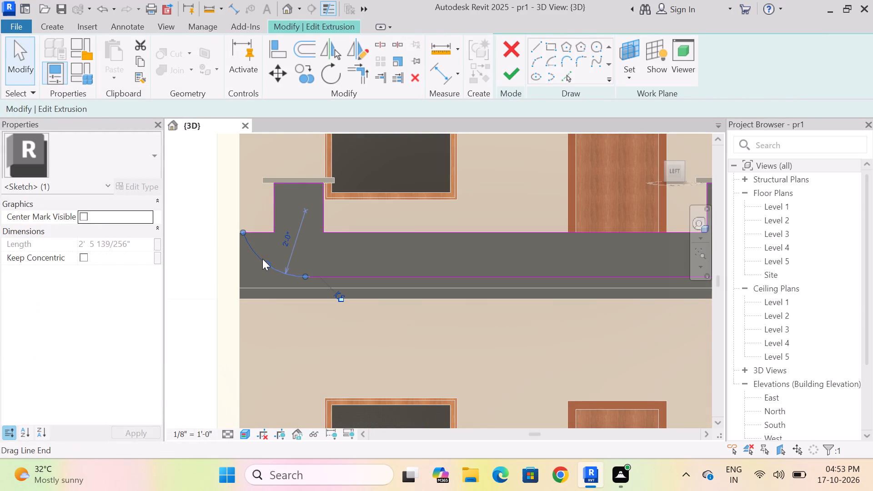
key("Delete")
scroll(262, 259, "down", 4)
left_click(557, 261)
key("Delete")
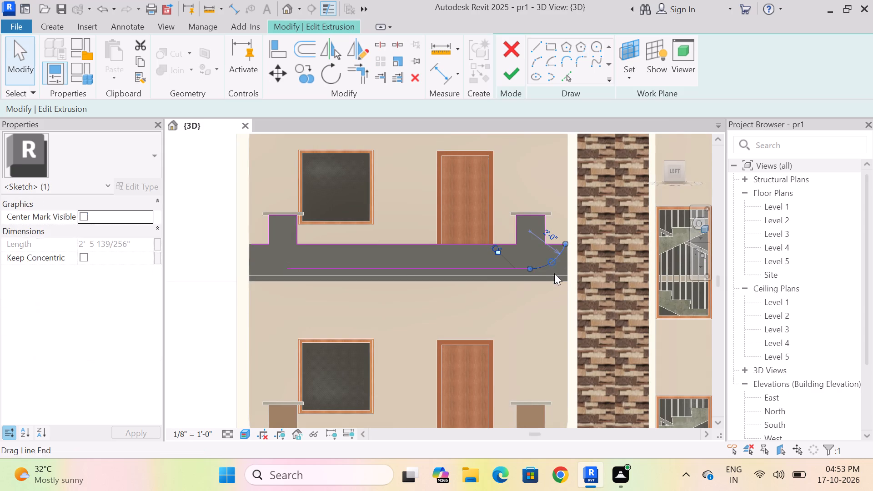
scroll(404, 270, "up", 4)
left_click_drag(407, 268, 408, 269)
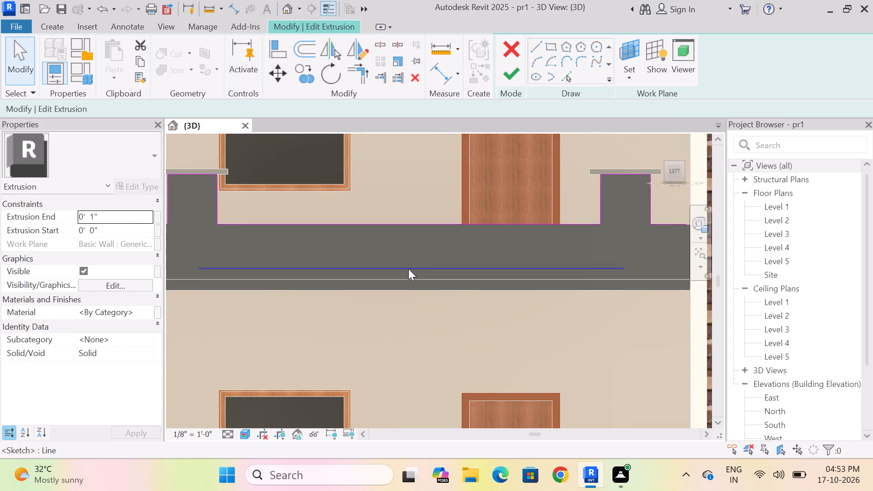
left_click_drag(408, 269, 409, 290)
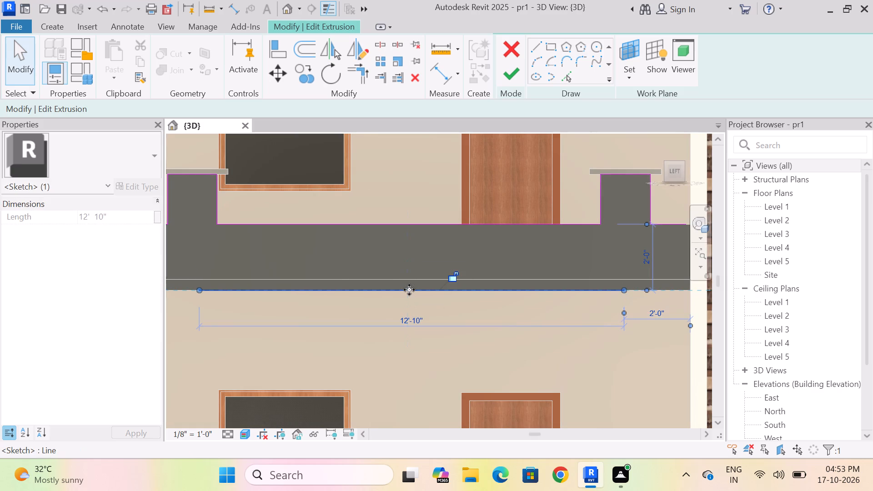
key("Delete")
scroll(497, 273, "down", 4)
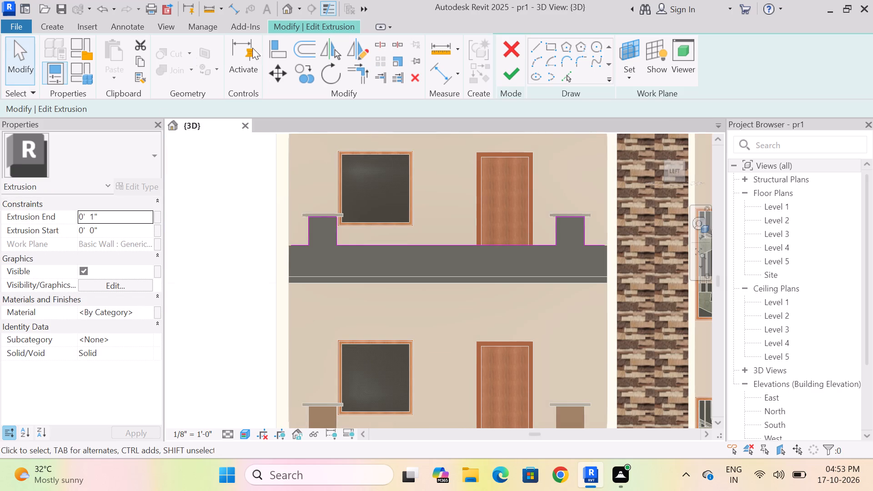
Extend the left end of the Level 3 parapet sketch's top line to the outer edge of the balcony wall.
left_click(536, 50)
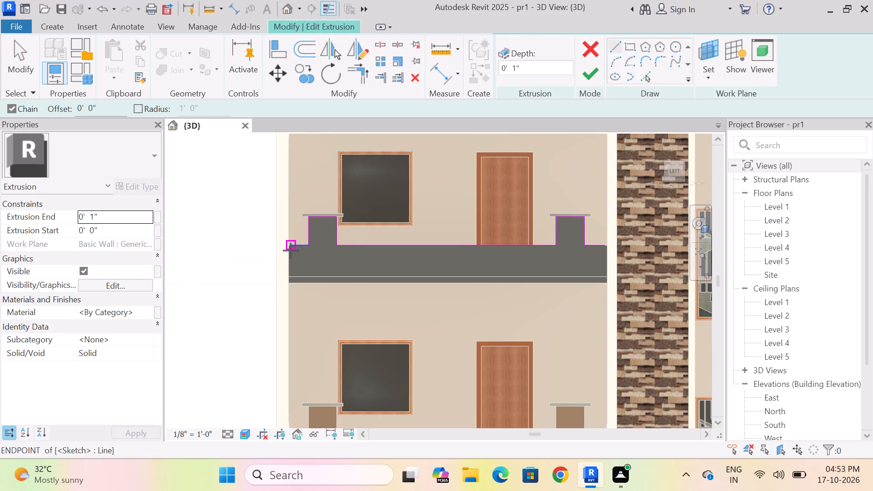
scroll(291, 251, "up", 17)
key("Escape")
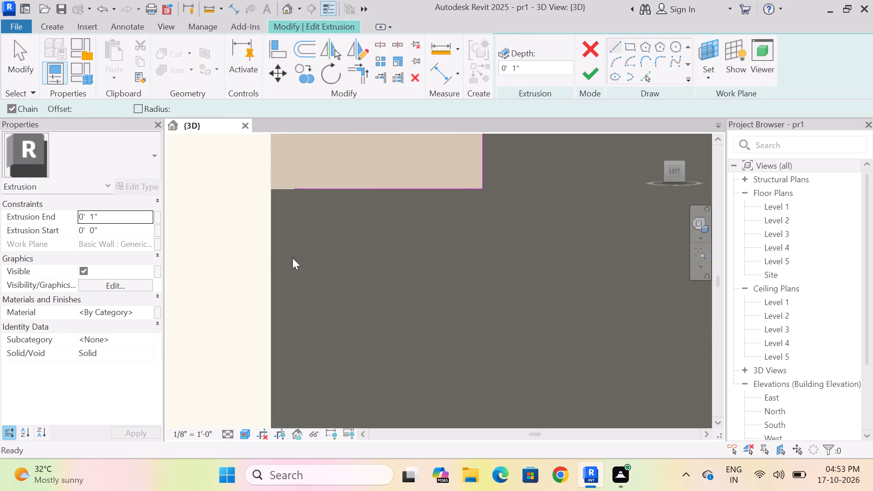
key("Escape")
left_click(315, 191)
left_click_drag(296, 187, 285, 190)
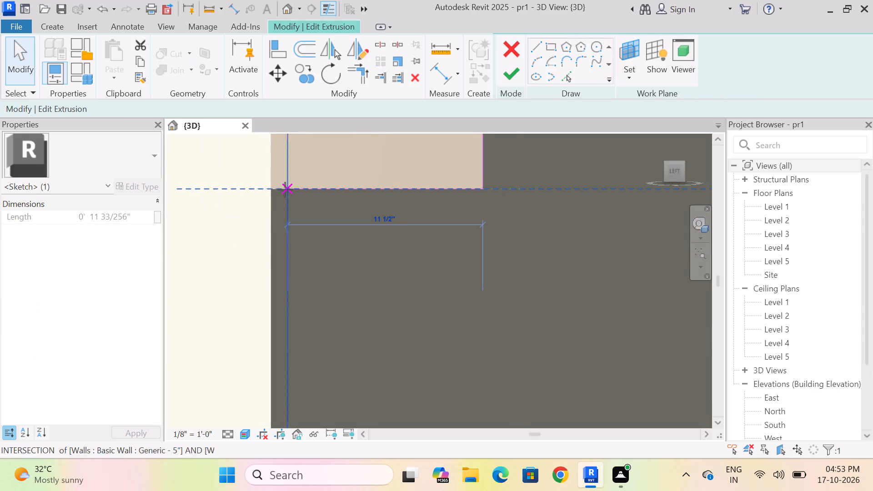
left_click_drag(285, 190, 271, 190)
key("Escape")
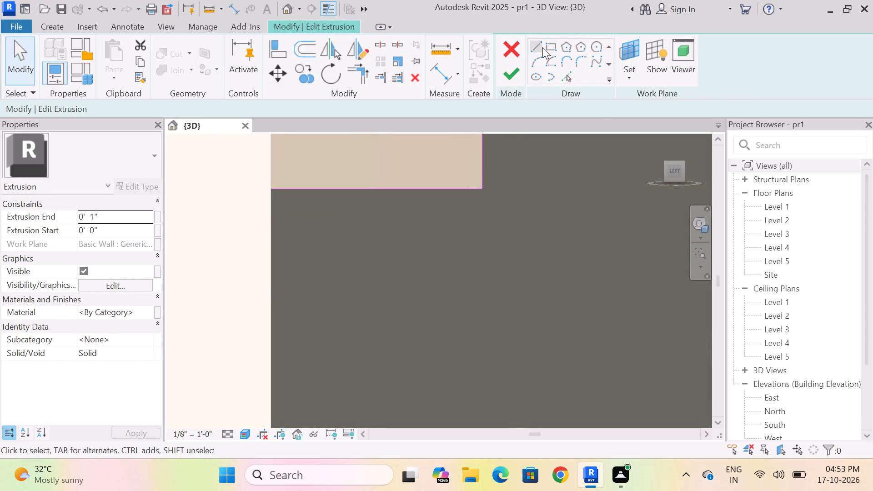
Draw straight left, bottom and right lines in the Level 3 parapet sketch, giving square lower corners with sides about 2'-0" high.
left_click(534, 42)
left_click(271, 190)
scroll(271, 190, "down", 4)
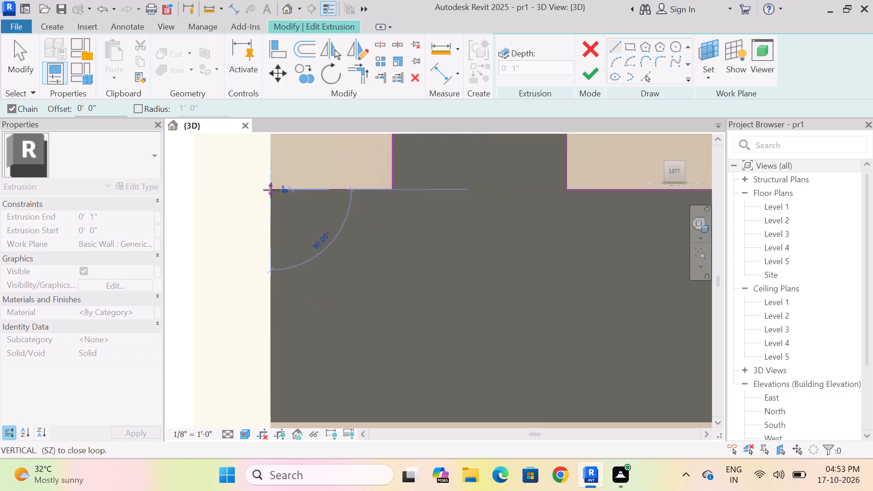
scroll(271, 190, "down", 4)
scroll(273, 333, "up", 11)
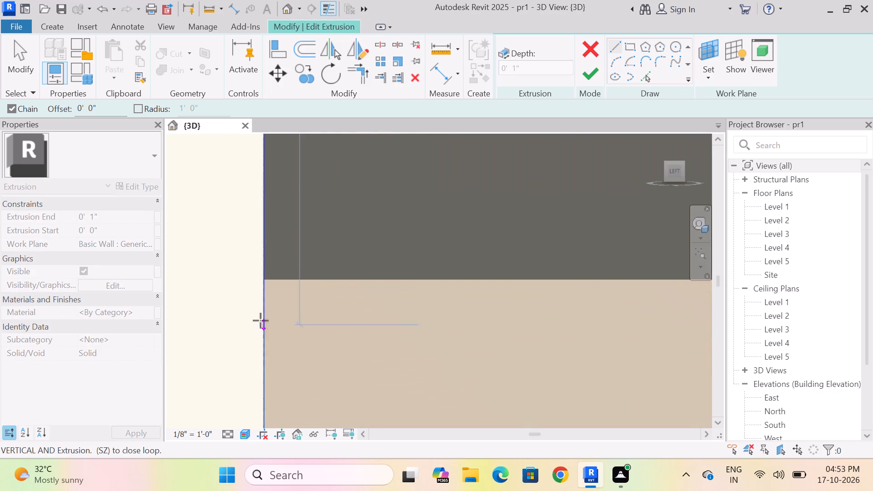
left_click(265, 278)
scroll(265, 278, "down", 4)
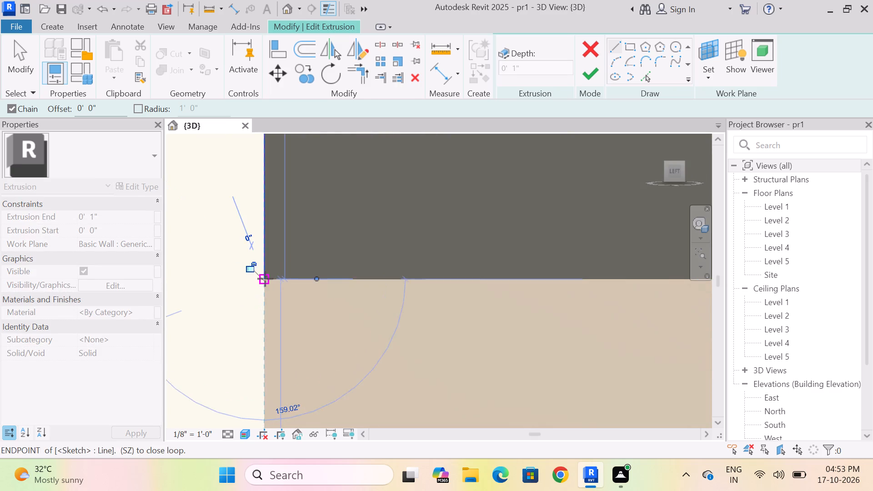
scroll(265, 279, "down", 16)
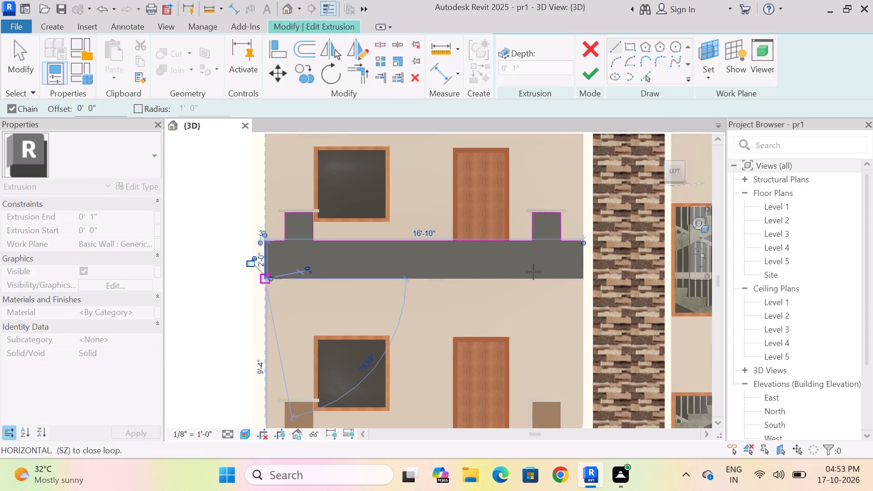
scroll(574, 270, "up", 19)
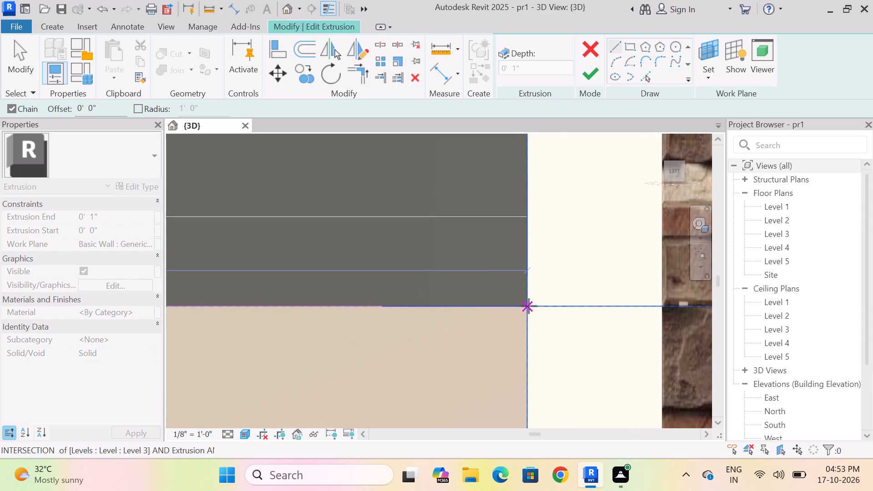
left_click(529, 306)
scroll(501, 347, "down", 14)
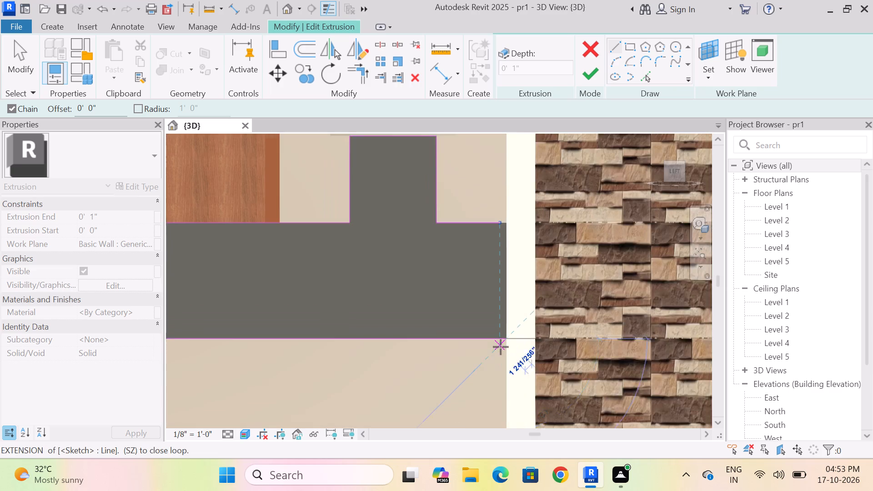
scroll(507, 267, "up", 20)
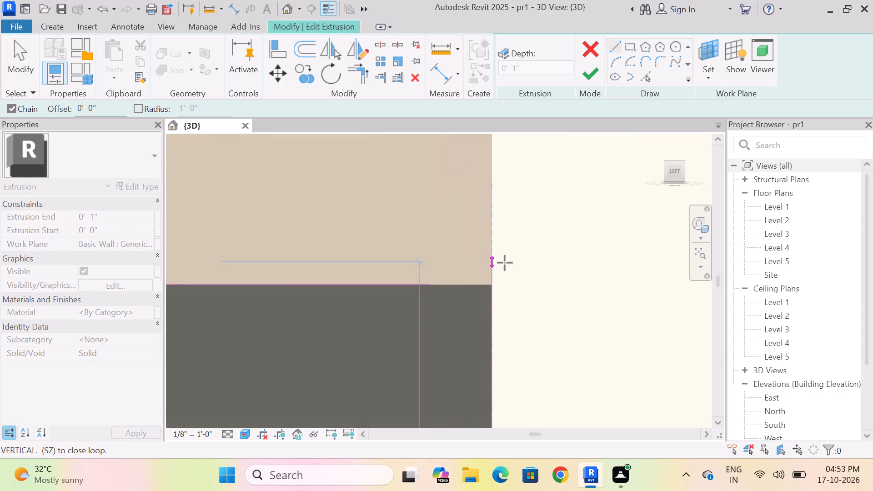
scroll(505, 263, "up", 3)
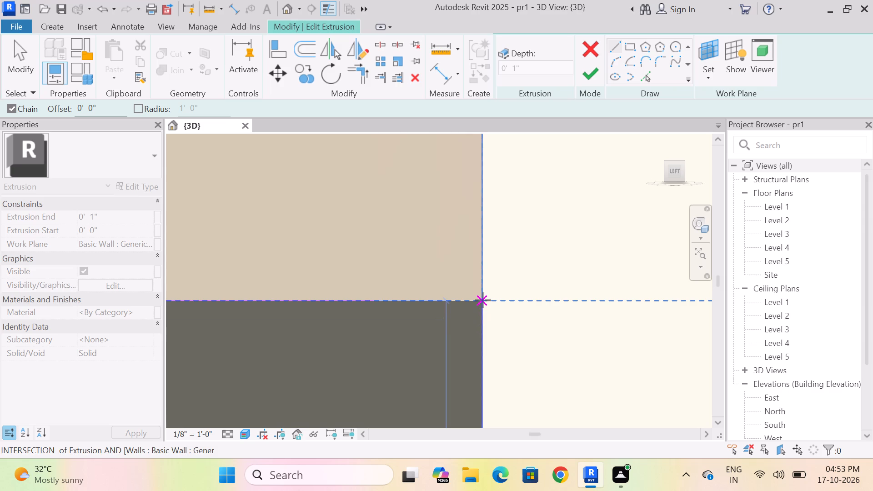
left_click(483, 300)
key("Escape")
key("Escape")
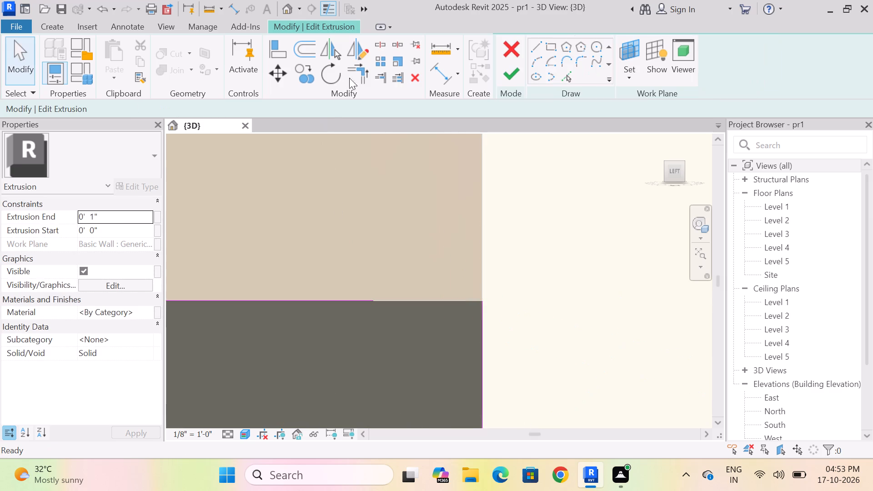
Trim the sketch's right top line and right side line to a corner, and finish the Level 3 parapet extrusion sketch.
left_click(354, 70)
left_click(331, 299)
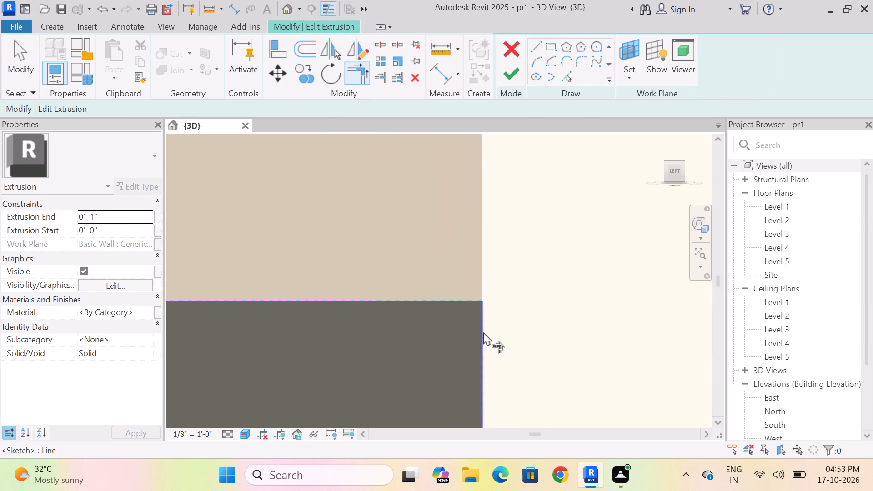
left_click(483, 332)
scroll(395, 298, "down", 20)
scroll(395, 298, "down", 2)
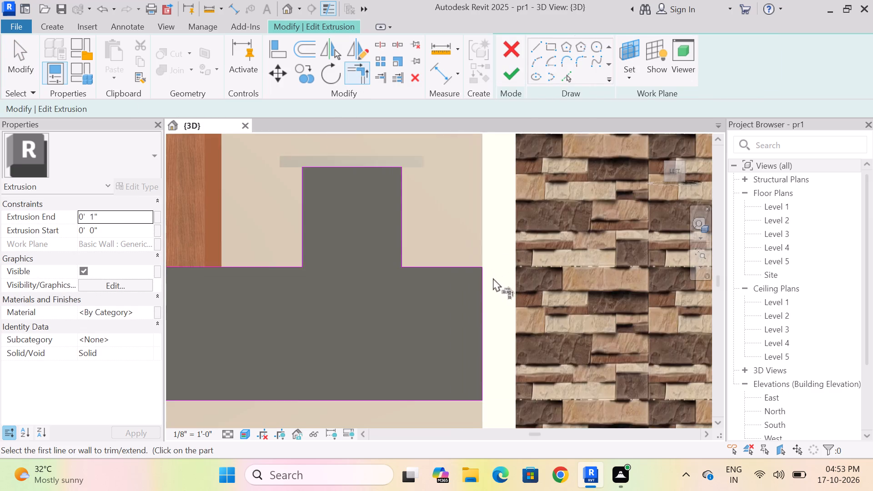
scroll(493, 278, "down", 11)
left_click(509, 68)
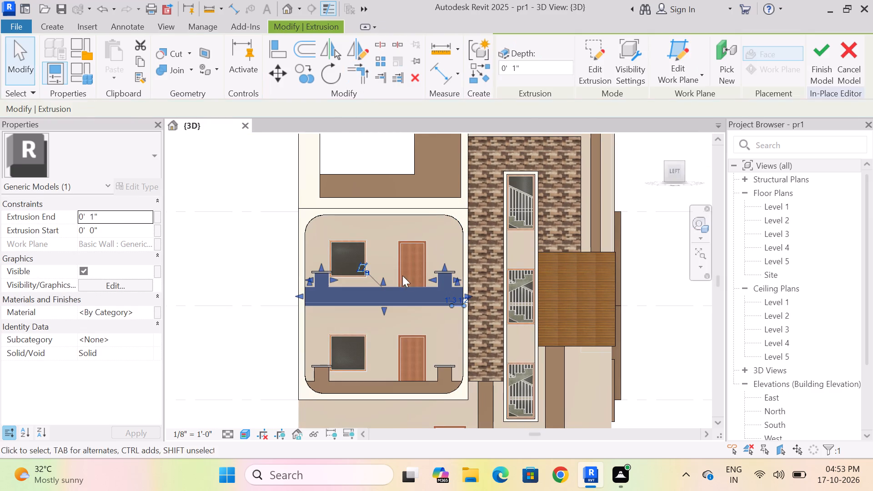
key("Escape")
Examine the reshaped Level 3 balcony parapet and the side and front facades from several angles, ending in the Left view.
scroll(366, 316, "down", 3)
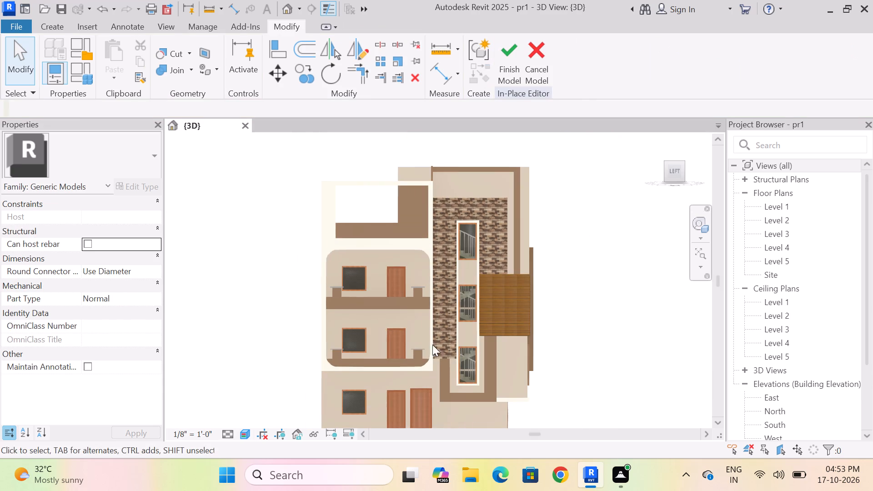
scroll(439, 251, "down", 2)
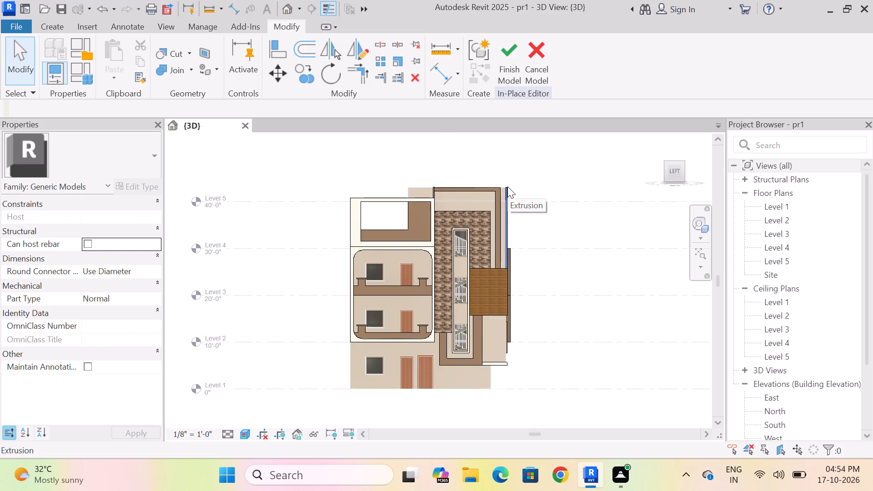
middle_click_drag(574, 302, 572, 302)
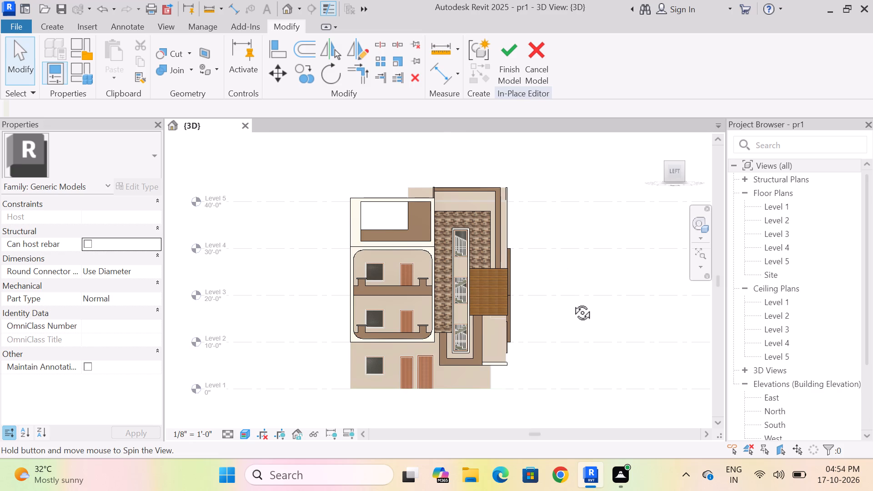
middle_click_drag(572, 302, 484, 306)
scroll(475, 277, "down", 4)
scroll(463, 353, "up", 4)
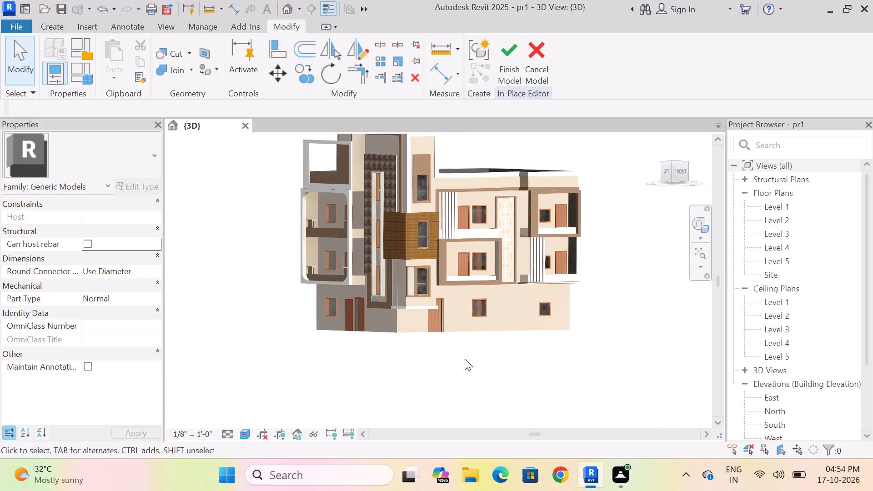
middle_click_drag(465, 359, 504, 361, "shift")
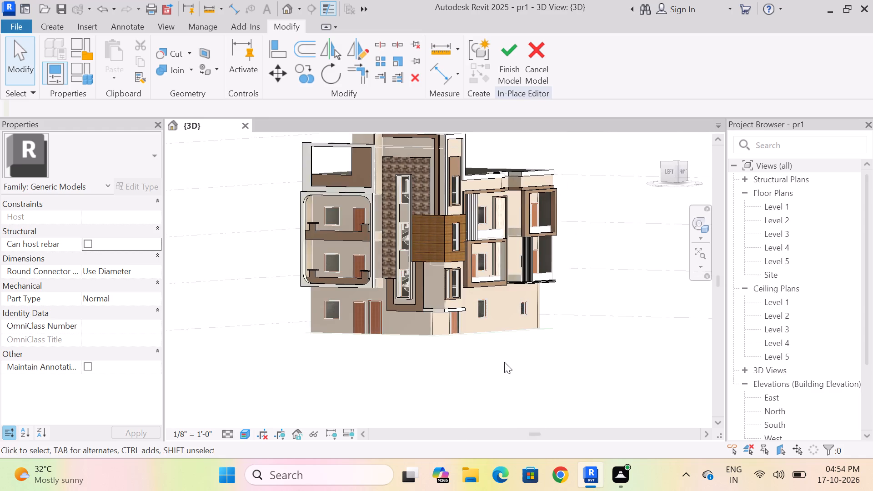
scroll(504, 362, "down", 1)
middle_click_drag(504, 362, 381, 367, "shift")
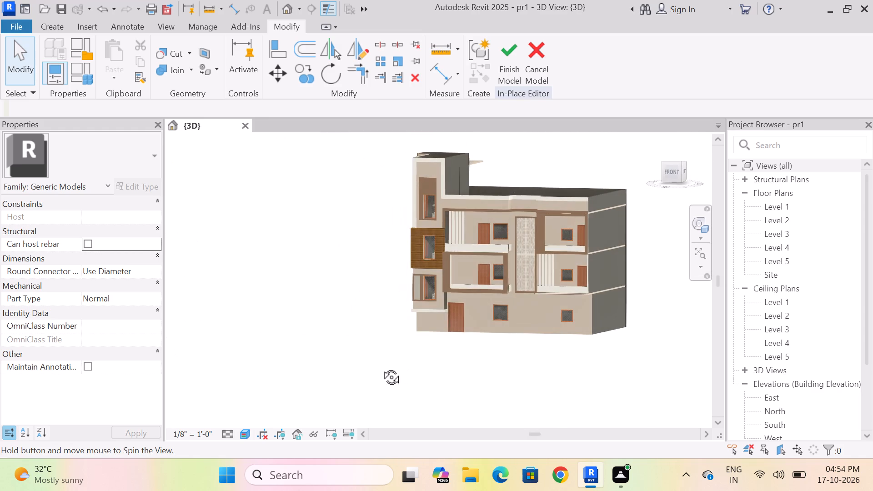
middle_click_drag(381, 367, 417, 363, "shift")
middle_click_drag(426, 364, 447, 366, "shift")
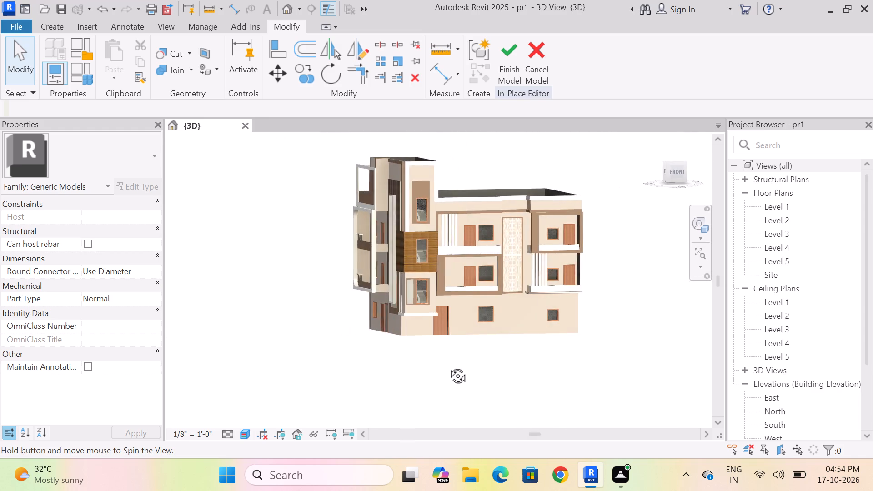
middle_click_drag(447, 366, 543, 363, "shift")
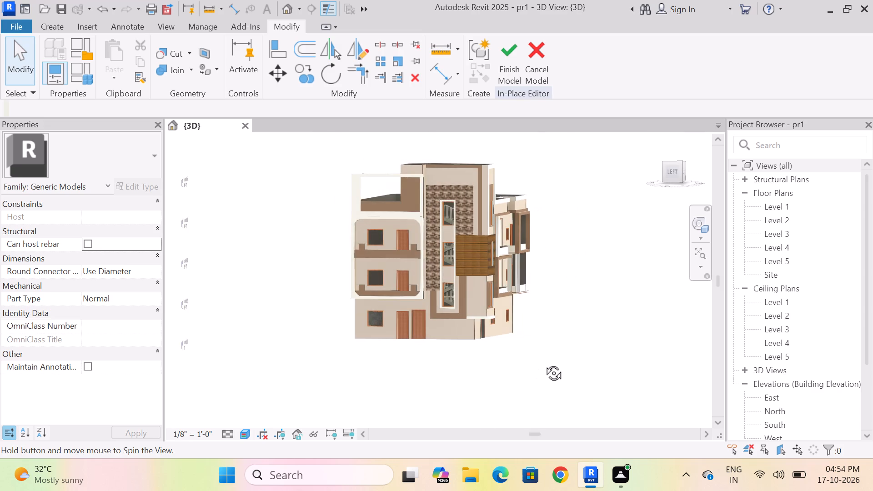
middle_click_drag(543, 363, 519, 369, "shift")
middle_click_drag(512, 370, 430, 370, "shift")
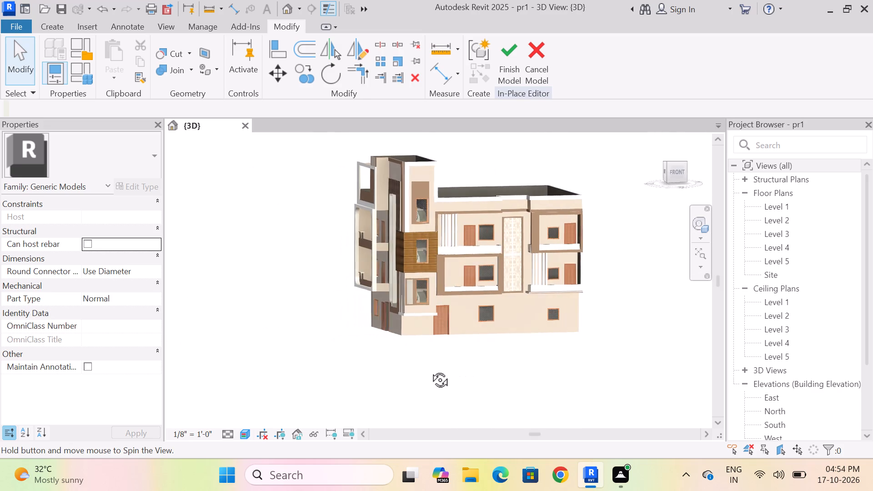
middle_click_drag(430, 370, 428, 370, "shift")
middle_click_drag(465, 375, 428, 355, "shift")
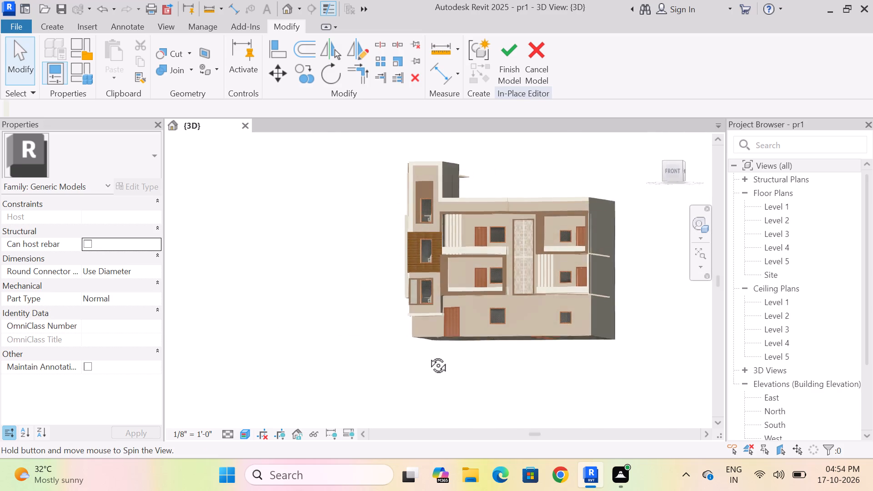
middle_click_drag(428, 355, 586, 374, "shift")
scroll(367, 373, "up", 4)
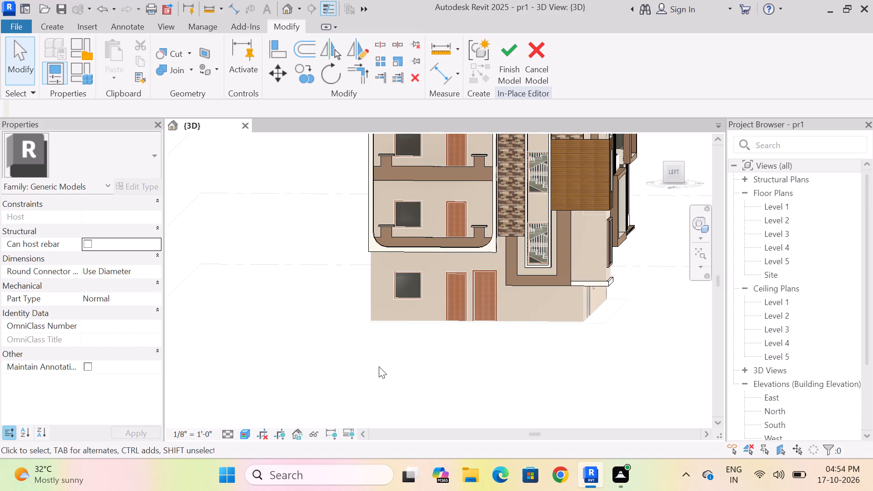
scroll(379, 366, "down", 3)
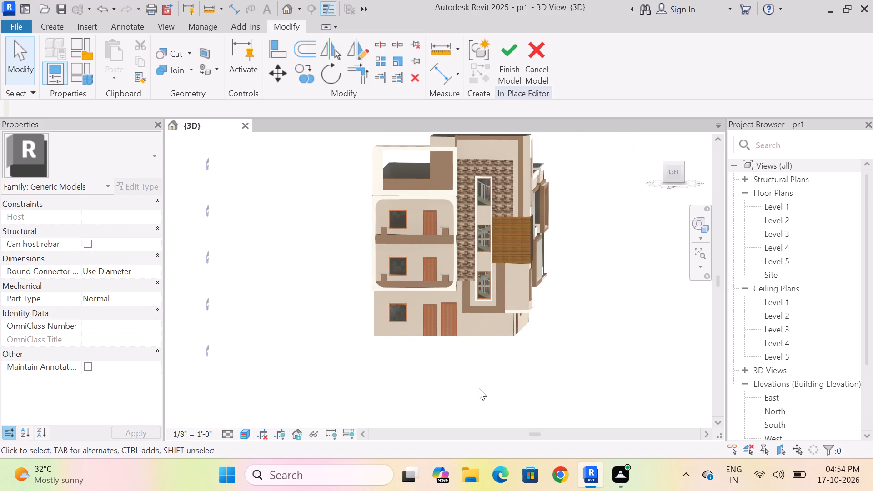
middle_click_drag(475, 389, 357, 378)
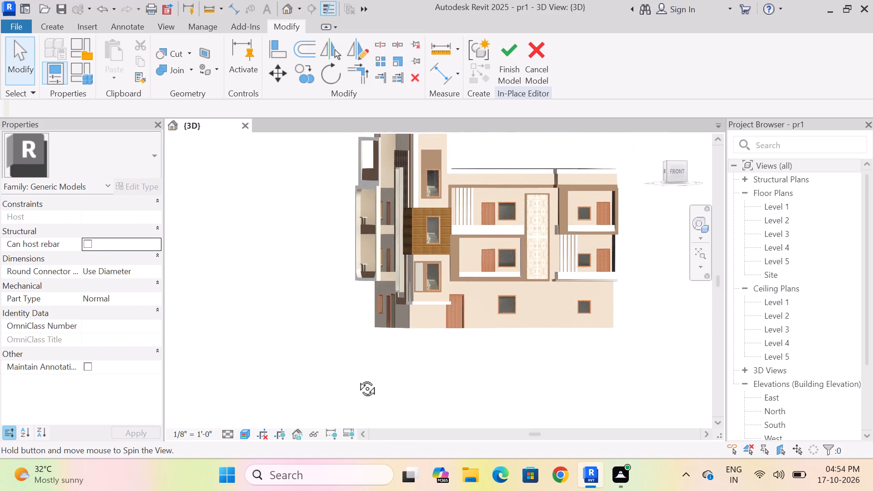
middle_click_drag(357, 378, 418, 382)
scroll(448, 365, "down", 4)
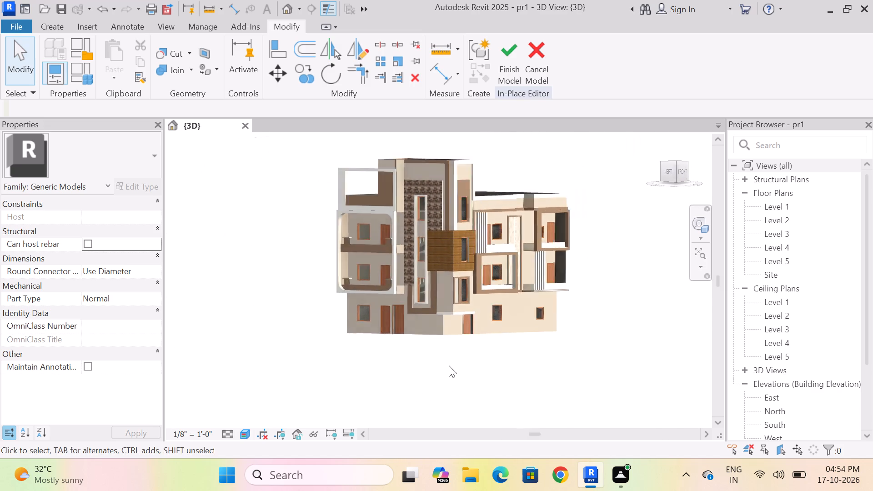
scroll(449, 371, "up", 4)
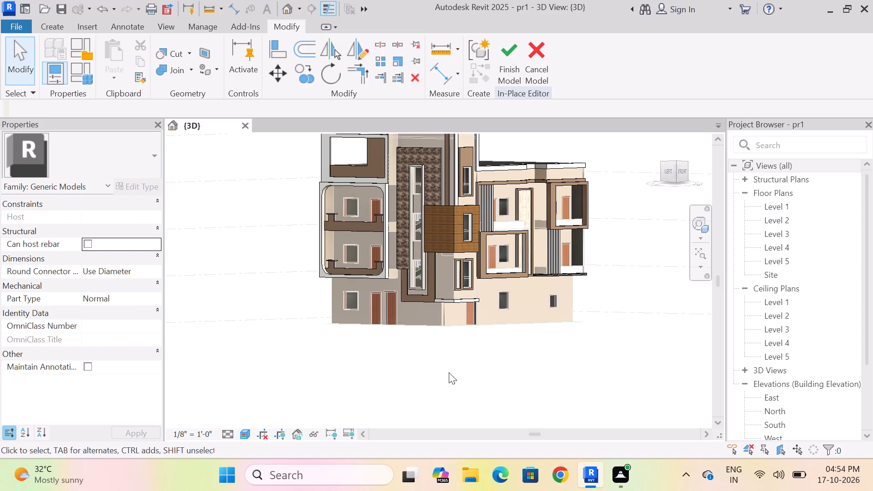
scroll(449, 374, "down", 3)
scroll(431, 389, "up", 4)
middle_click_drag(433, 394, 439, 396)
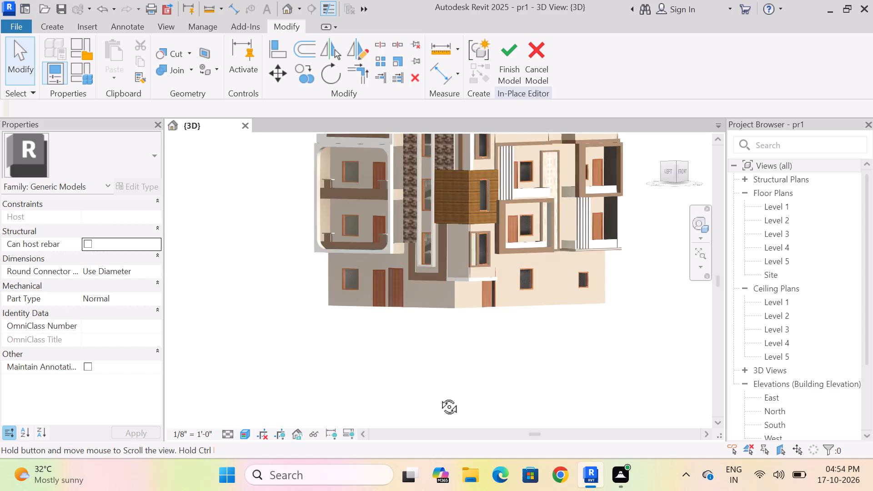
middle_click_drag(439, 396, 461, 396)
scroll(461, 396, "down", 3)
scroll(432, 253, "up", 7)
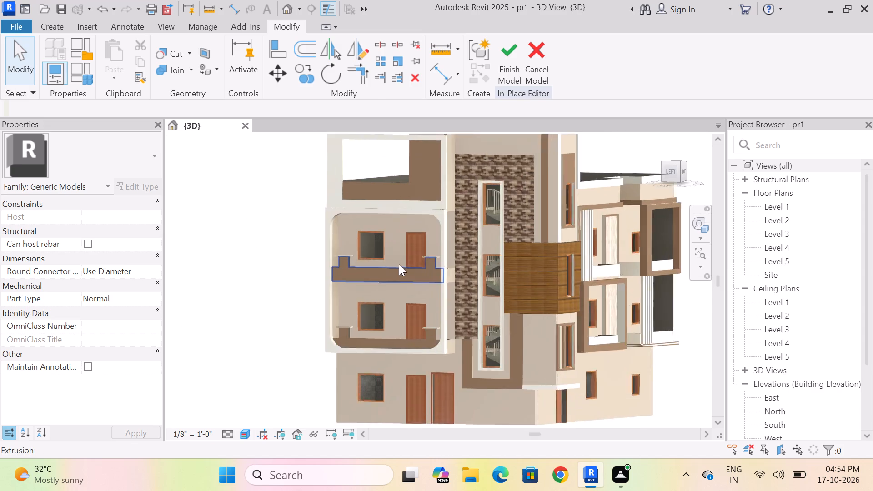
scroll(399, 264, "up", 5)
scroll(319, 247, "up", 4)
scroll(440, 244, "down", 13)
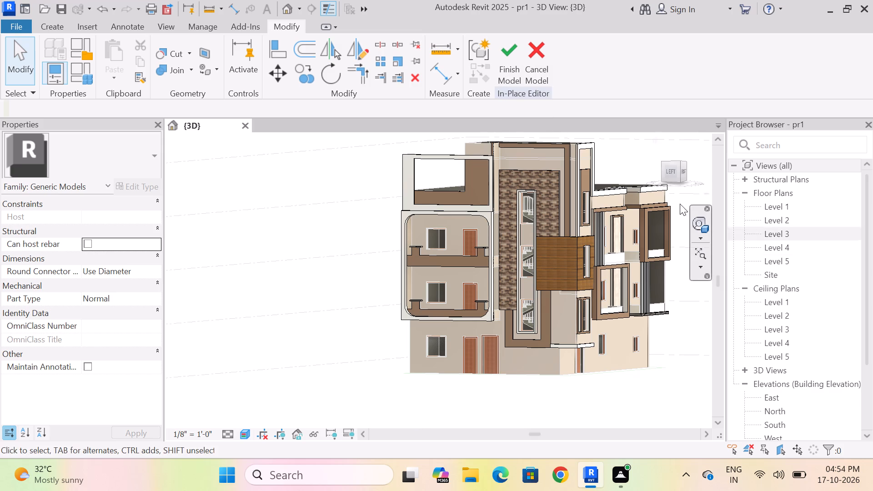
left_click(671, 167)
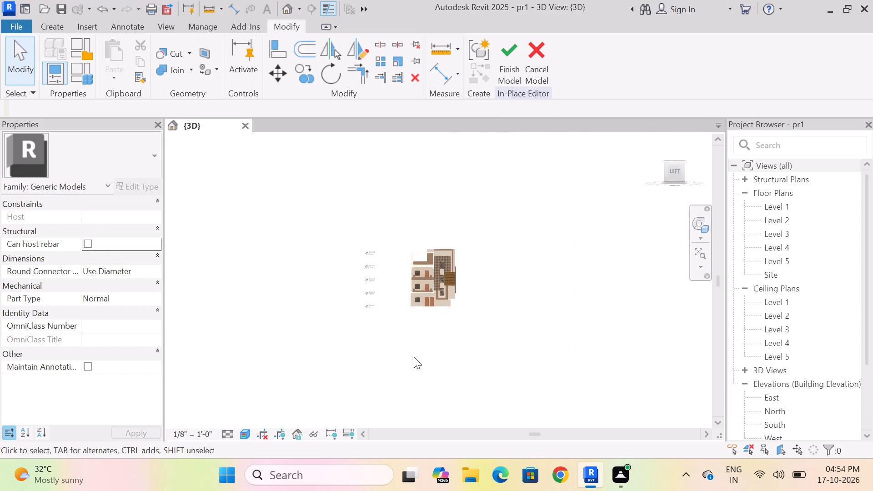
Start a solid extrusion with its work plane picked on the ground-floor wall around the Left facade's window.
scroll(385, 316, "up", 19)
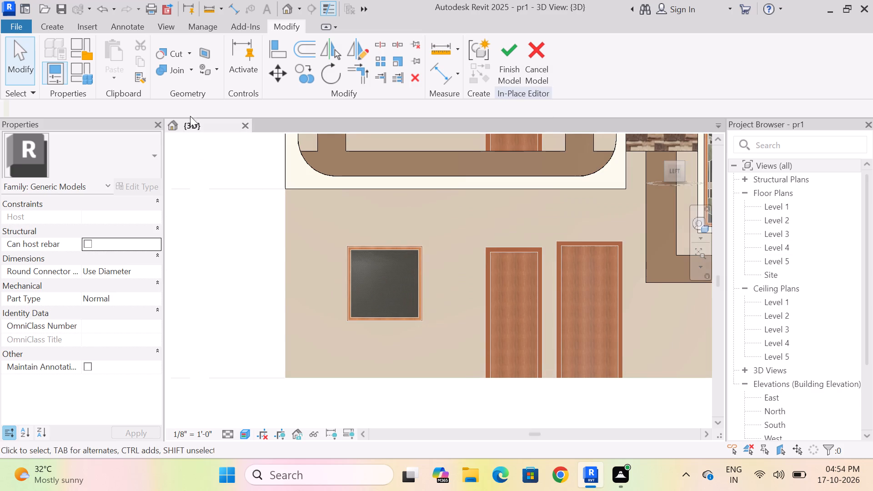
left_click(55, 30)
left_click(119, 55)
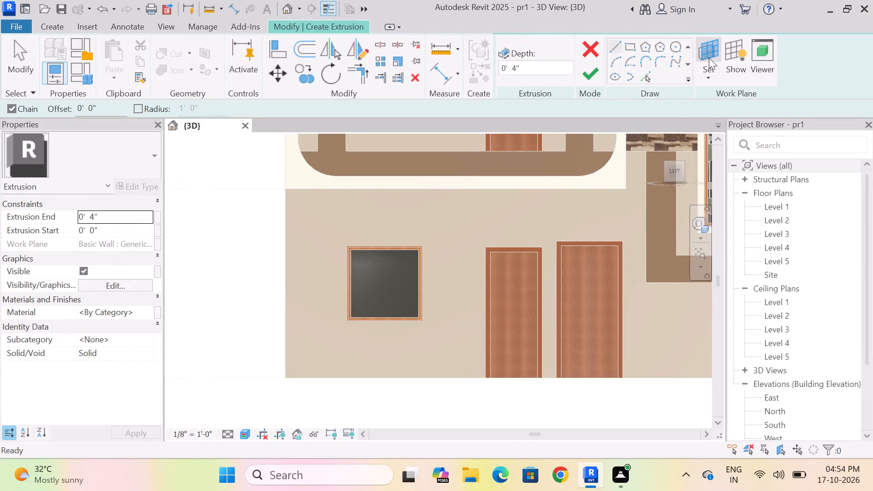
left_click(709, 58)
left_click(327, 251)
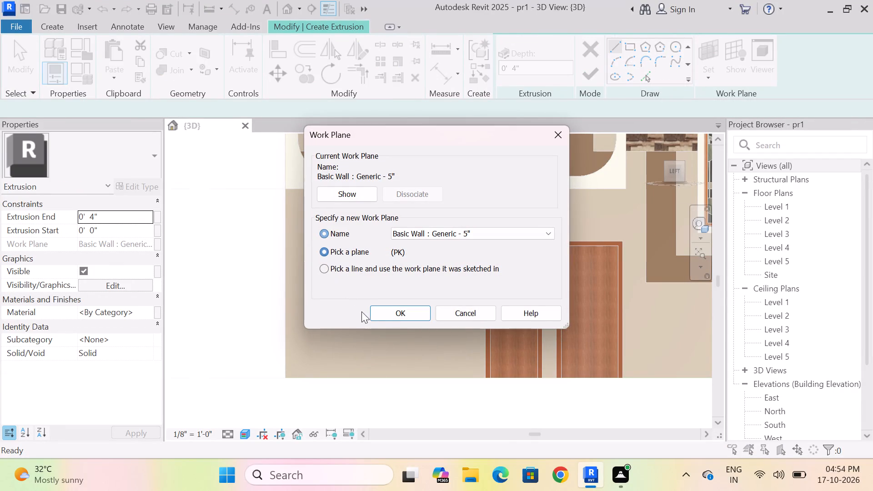
left_click(392, 312)
left_click(423, 223)
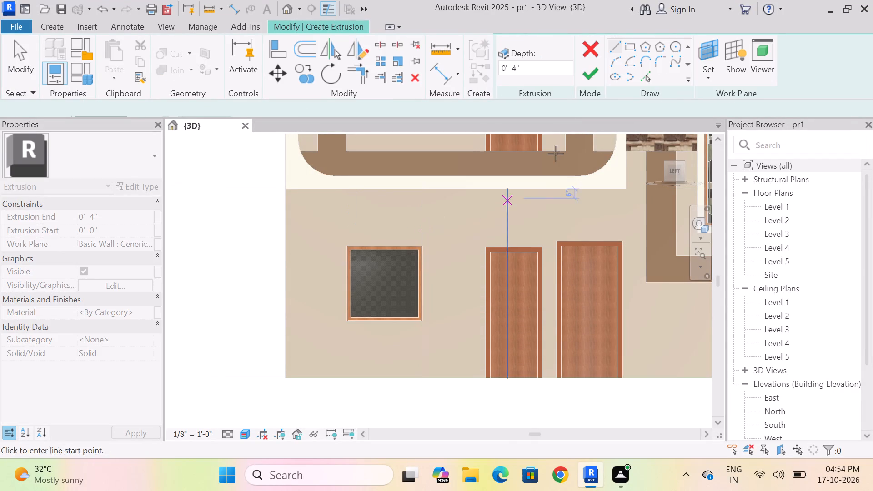
Sketch a rectangle about 4'-0" high along the outer frame of the Left facade's ground-floor window, from corner to corner.
left_click(633, 44)
scroll(348, 257, "up", 10)
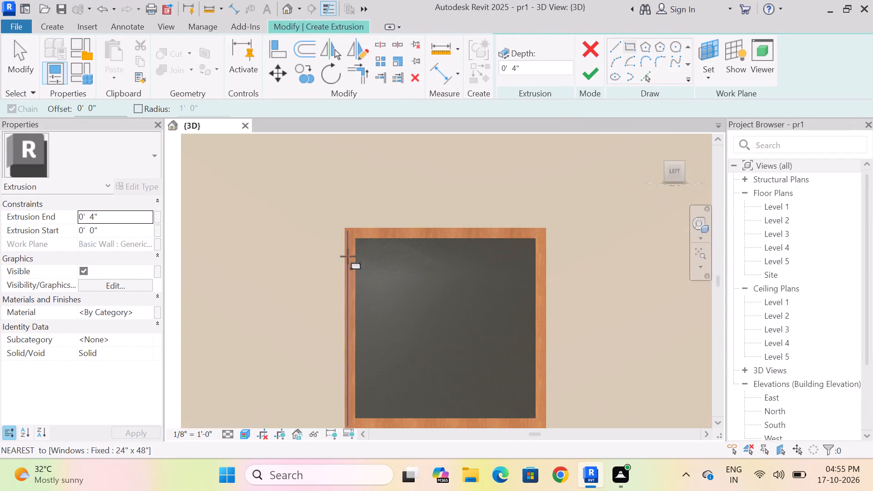
scroll(348, 256, "up", 2)
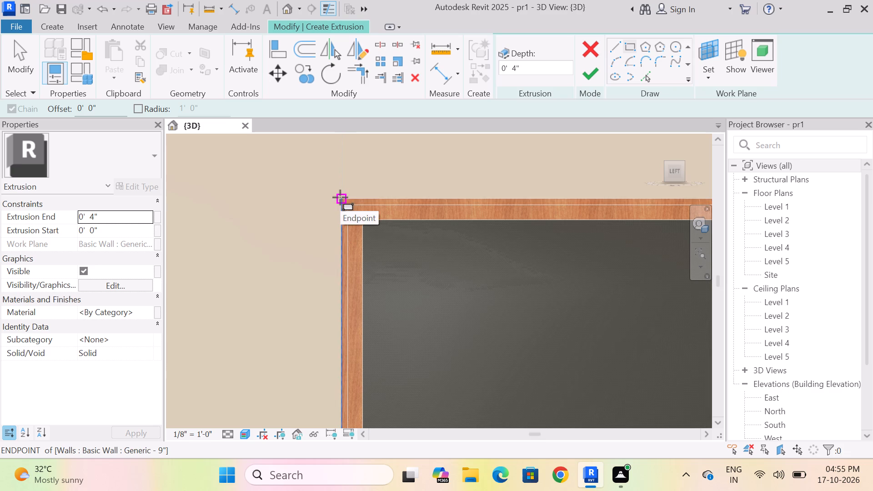
left_click(340, 197)
scroll(443, 217, "down", 12)
scroll(478, 277, "up", 6)
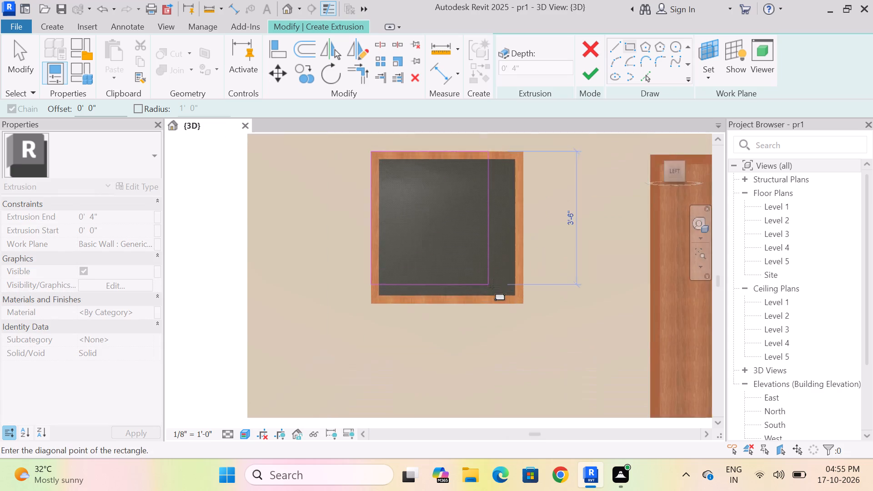
scroll(492, 287, "up", 7)
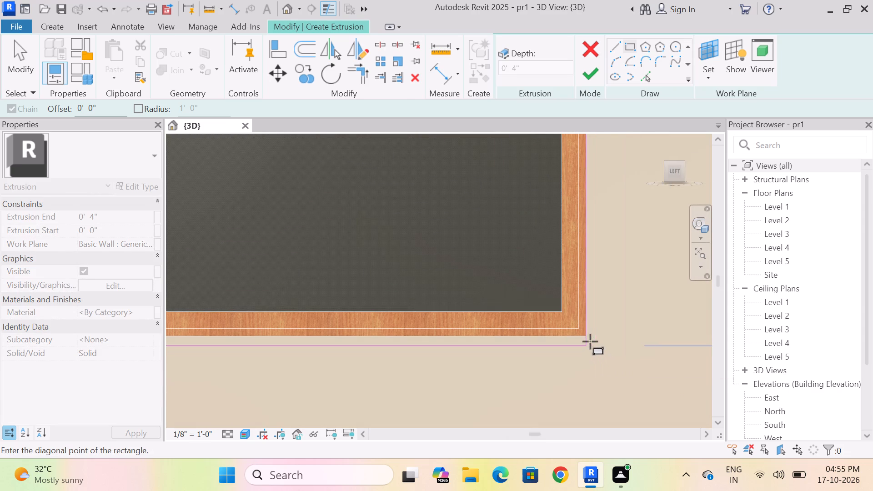
left_click(588, 336)
scroll(540, 374, "down", 7)
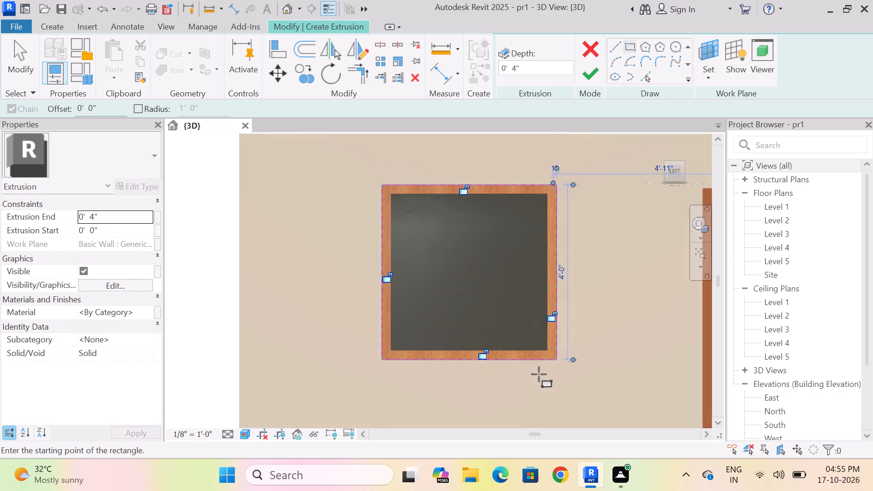
key("Escape")
Sketch a second rectangle around the same window with a 0' 4" outward offset from its frame corners.
left_click(110, 106)
key("BackSpace")
key("BackSpace")
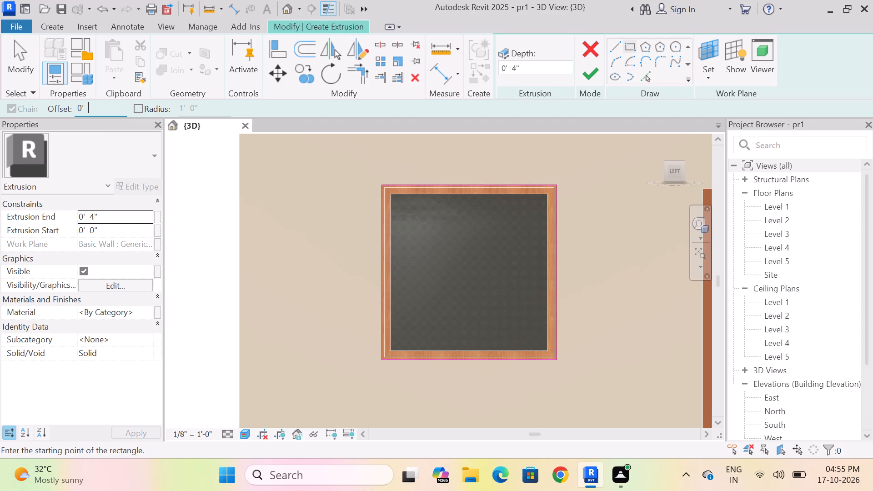
key("4")
key("Return")
scroll(379, 185, "up", 7)
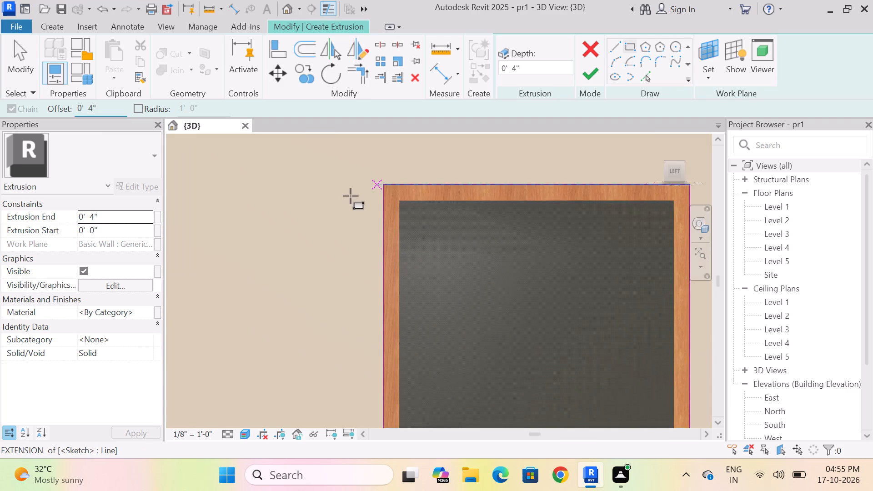
left_click(400, 178)
scroll(439, 220, "down", 4)
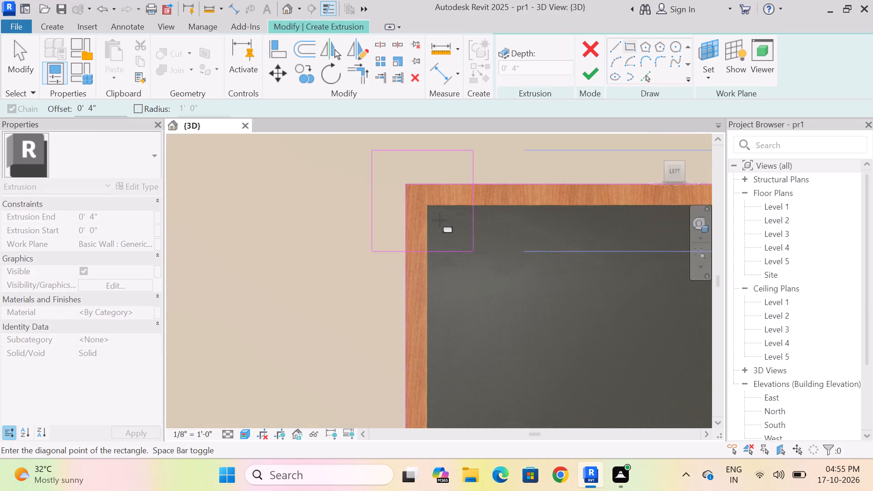
scroll(440, 220, "down", 13)
scroll(483, 268, "up", 7)
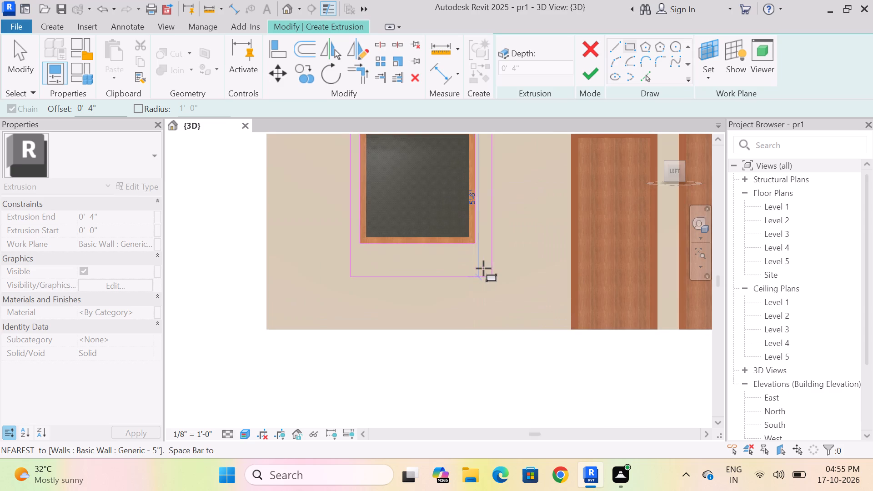
left_click(477, 244)
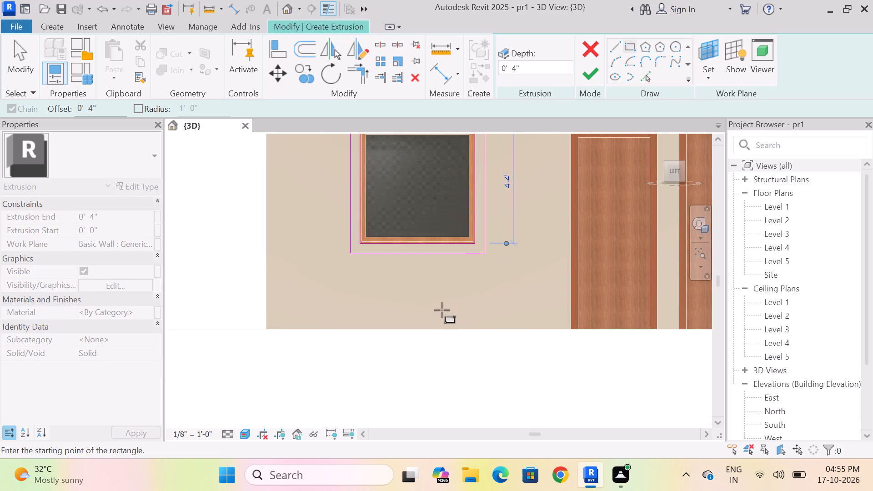
key("Escape")
scroll(373, 310, "down", 8)
key("Escape")
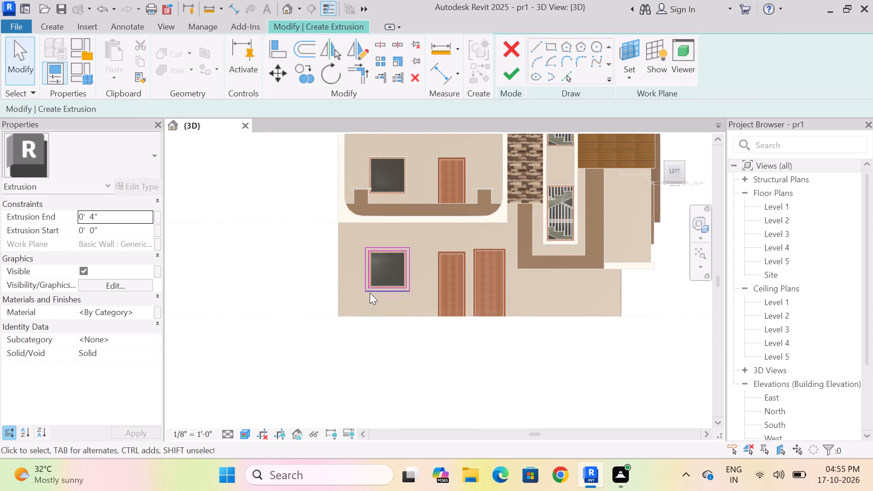
Move the outer rectangle's top line farther above the window and finish the 0' 4" deep window surround extrusion.
scroll(370, 293, "up", 4)
scroll(365, 292, "down", 4)
scroll(388, 231, "up", 5)
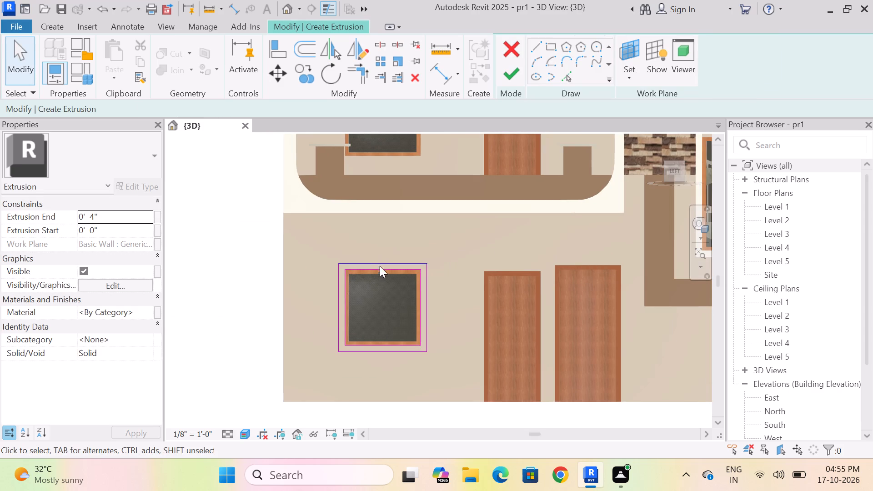
scroll(381, 260, "up", 2)
left_click_drag(380, 262, 381, 230)
key("Escape")
scroll(370, 248, "down", 8)
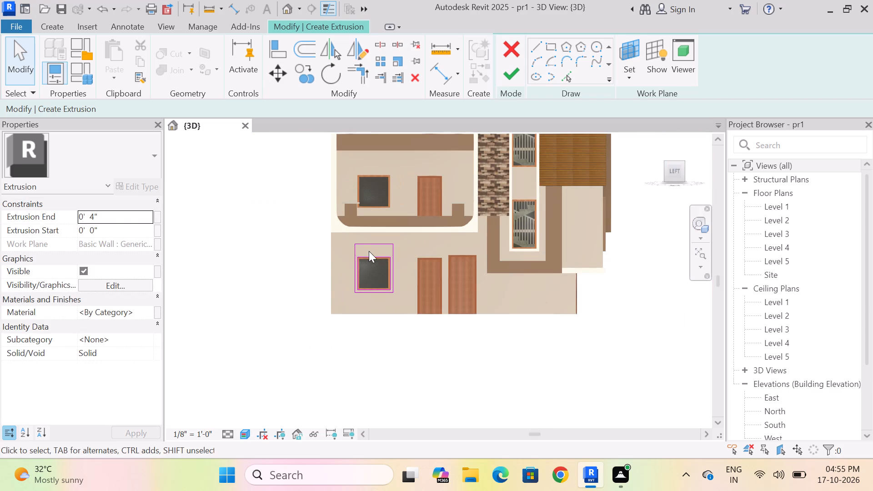
middle_click_drag(427, 332, 357, 336, "shift")
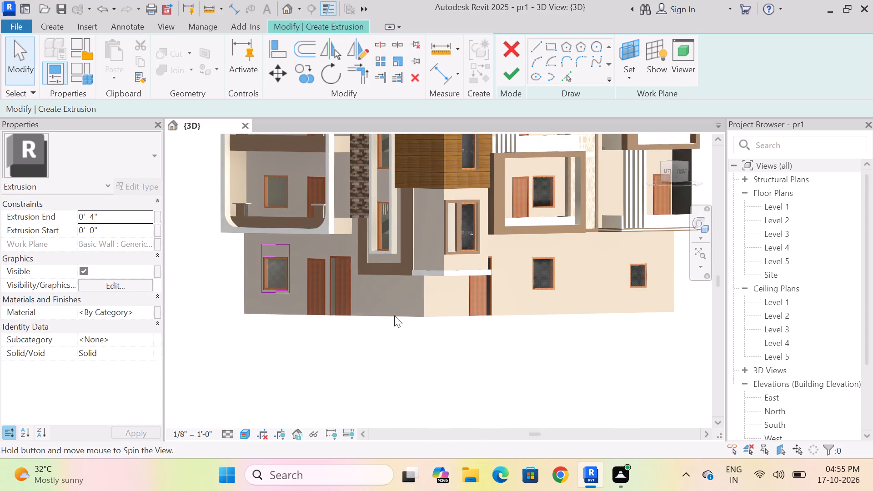
left_click(510, 72)
Switch to the Front view and start another extrusion on the ground-floor wall face between the two windows.
middle_click_drag(459, 340, 371, 346, "shift")
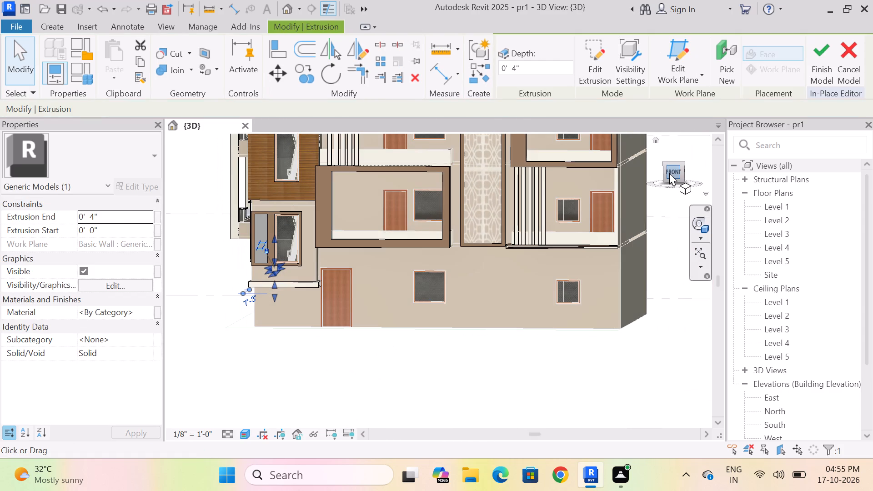
left_click(671, 172)
key("Escape")
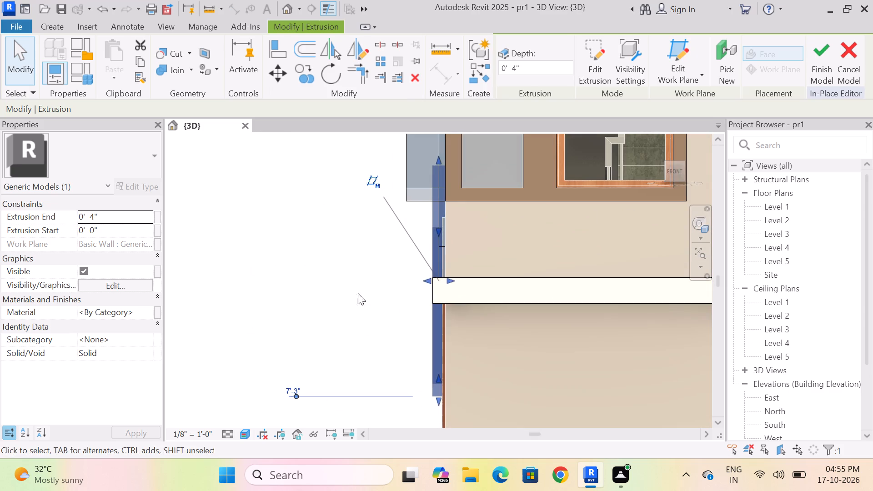
scroll(337, 275, "down", 13)
scroll(471, 267, "up", 4)
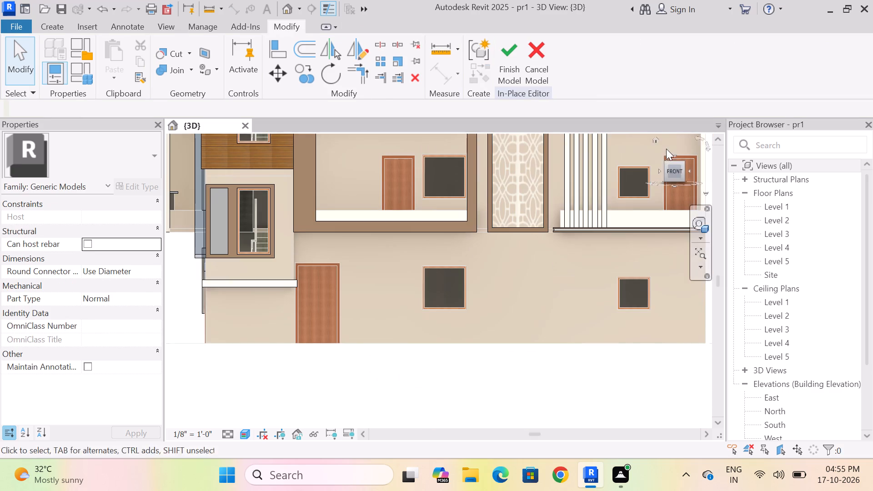
left_click(59, 26)
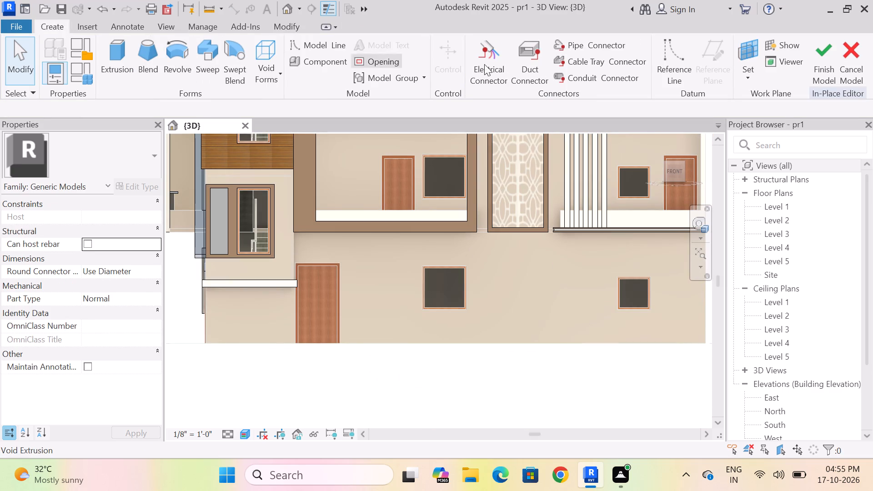
left_click(125, 54)
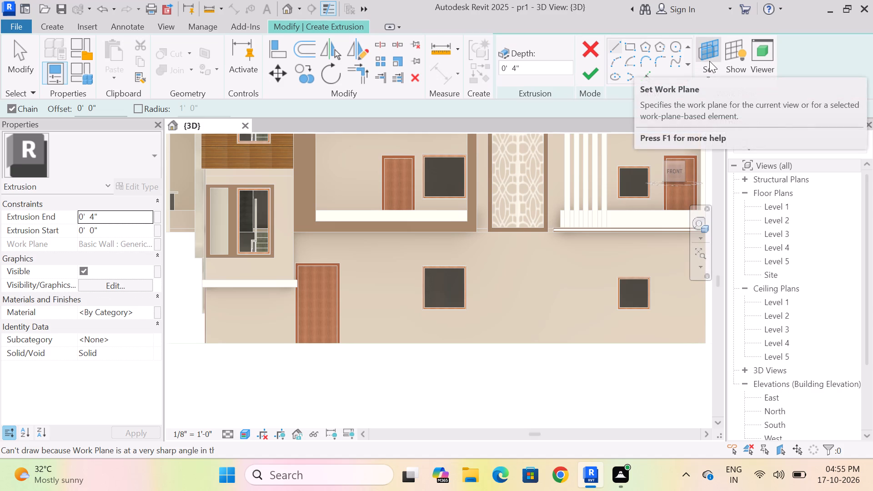
left_click(709, 61)
left_click(321, 251)
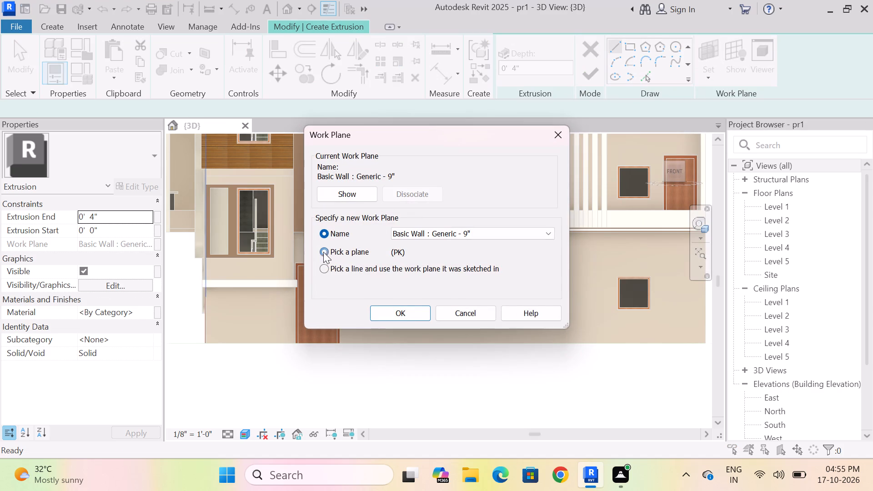
left_click(411, 315)
left_click(547, 275)
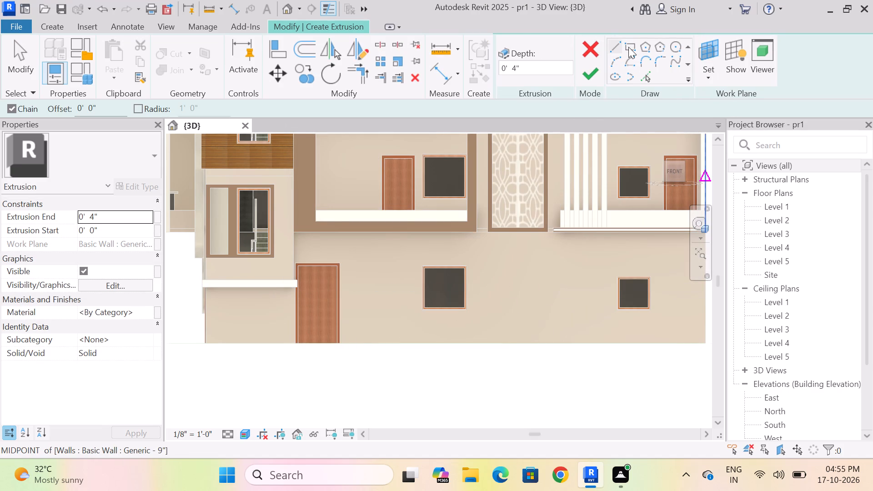
Sketch a zero-offset rectangle from the larger ground-floor window's upper-left frame corner to the smaller window's lower-right frame corner.
left_click(629, 46)
scroll(415, 284, "up", 8)
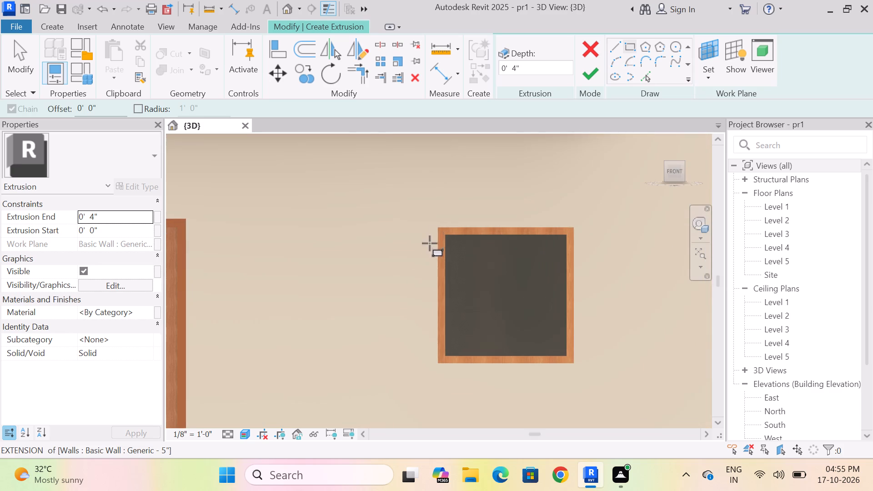
left_click(437, 227)
scroll(487, 240, "down", 12)
scroll(627, 273, "up", 11)
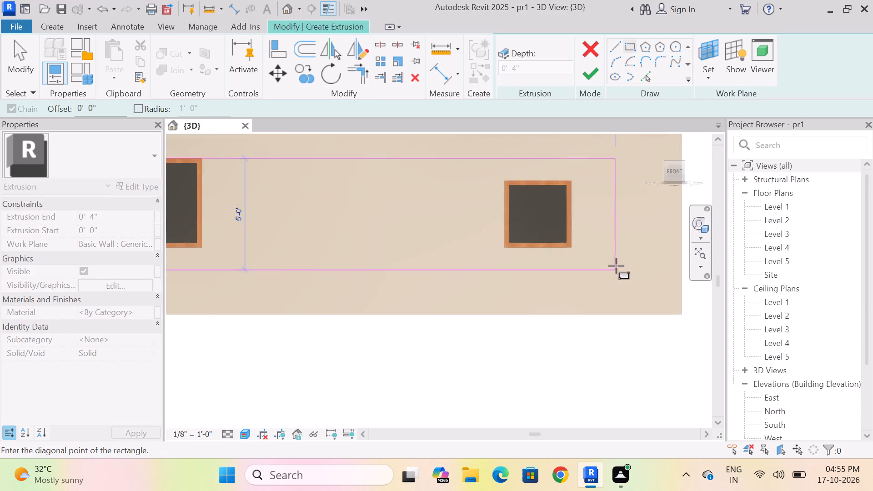
scroll(562, 250, "up", 6)
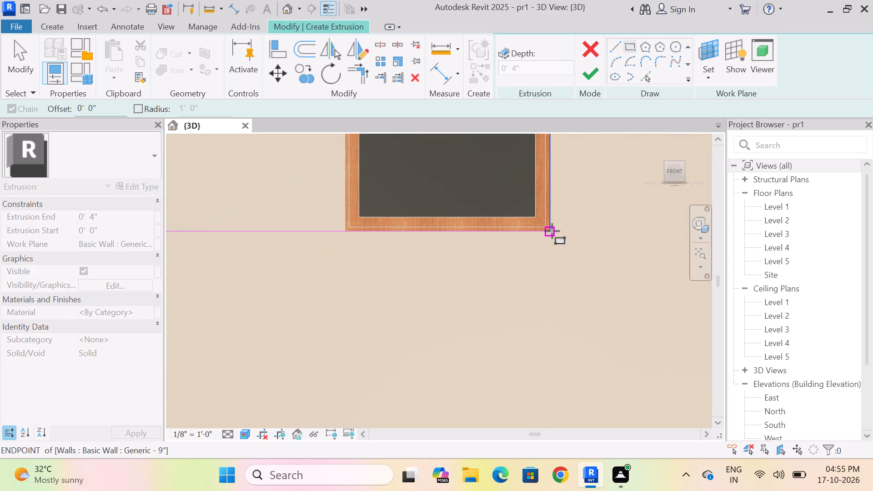
left_click(552, 231)
key("Escape")
scroll(480, 288, "down", 7)
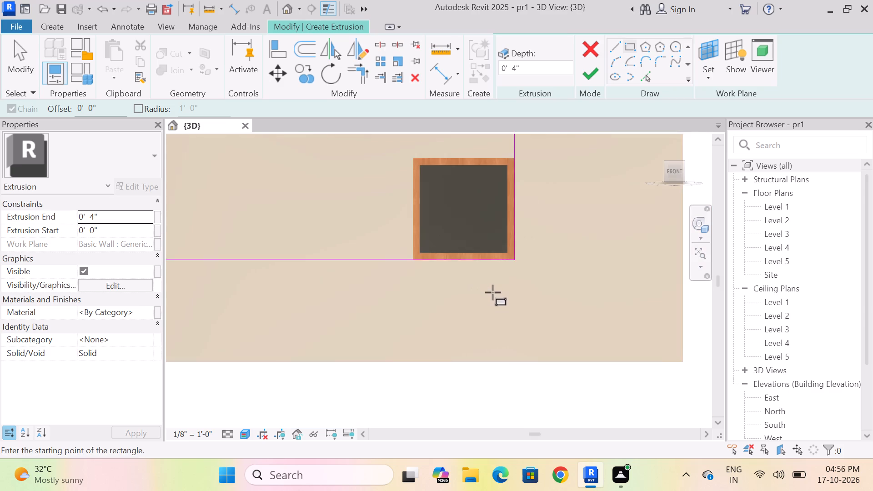
scroll(493, 292, "down", 6)
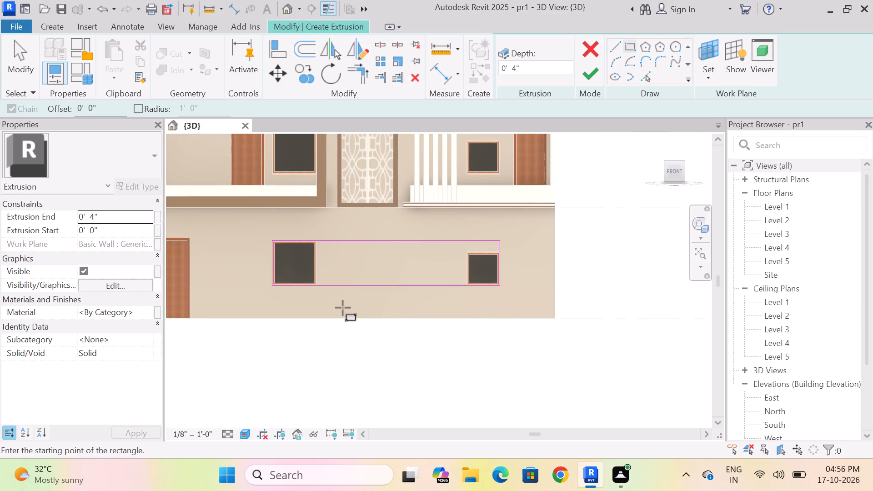
scroll(416, 299, "down", 3)
scroll(395, 310, "up", 2)
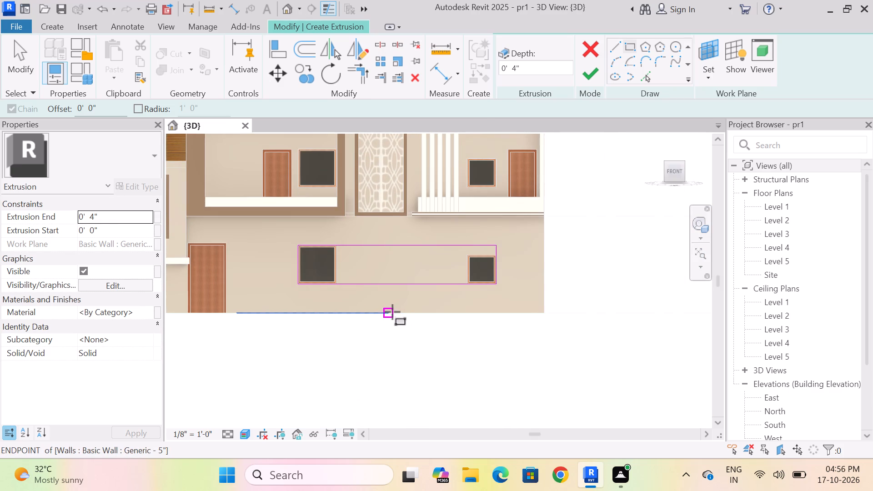
key("Escape")
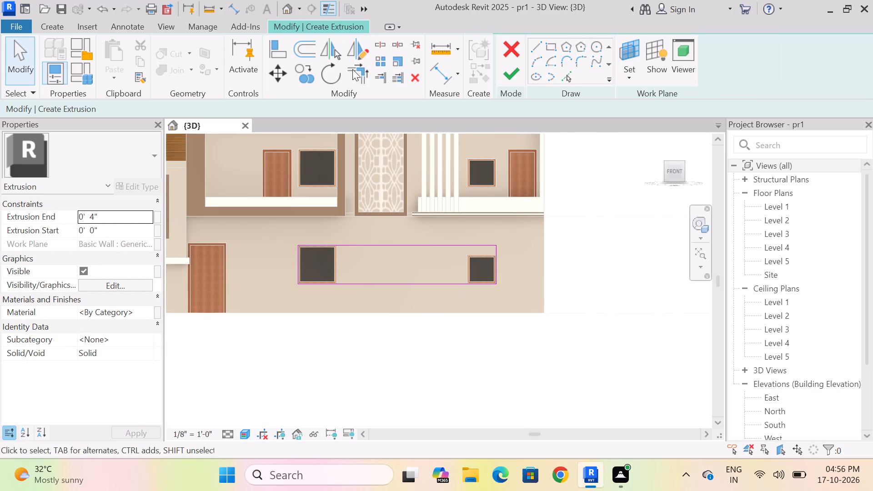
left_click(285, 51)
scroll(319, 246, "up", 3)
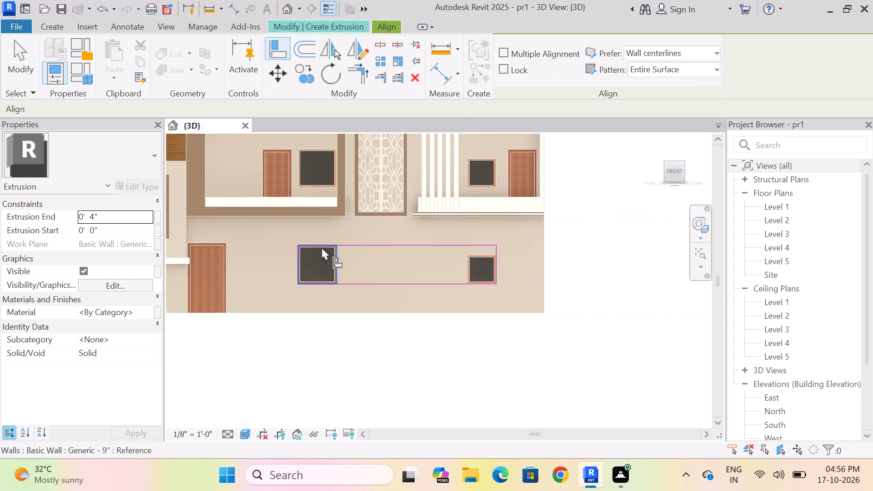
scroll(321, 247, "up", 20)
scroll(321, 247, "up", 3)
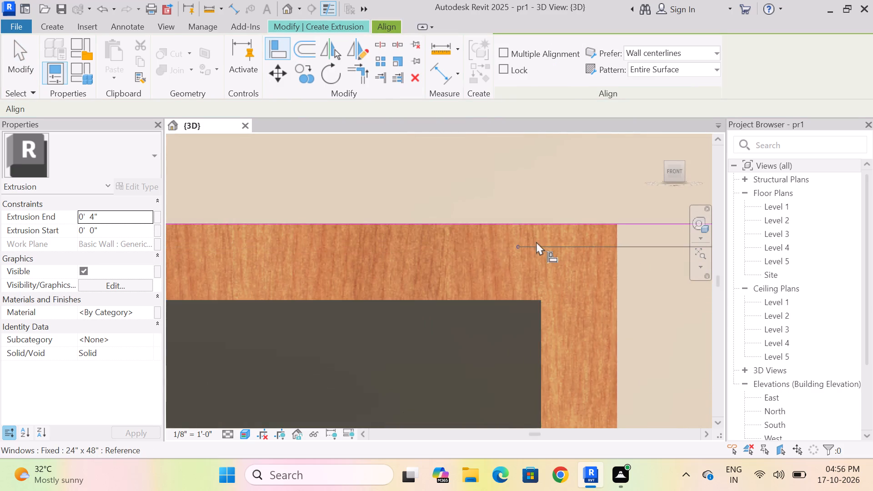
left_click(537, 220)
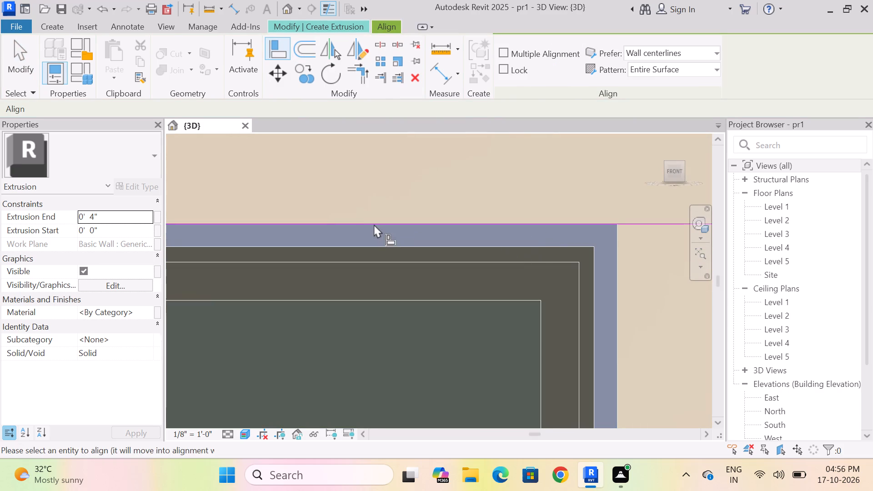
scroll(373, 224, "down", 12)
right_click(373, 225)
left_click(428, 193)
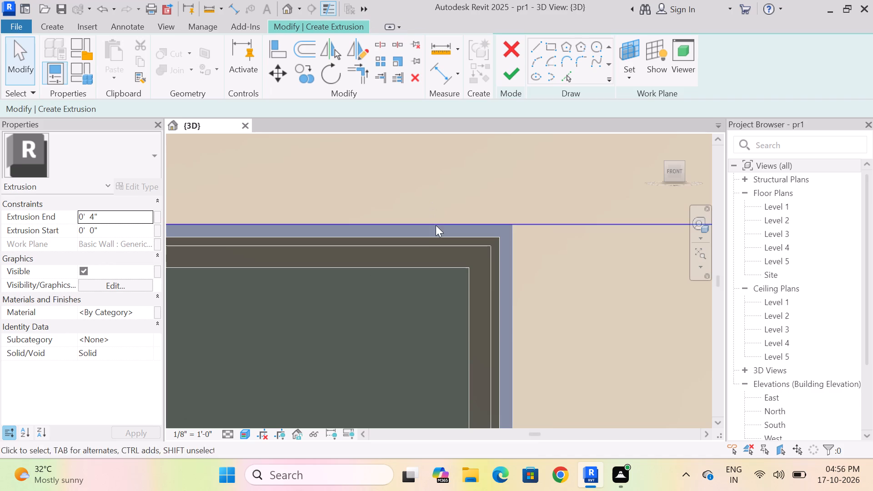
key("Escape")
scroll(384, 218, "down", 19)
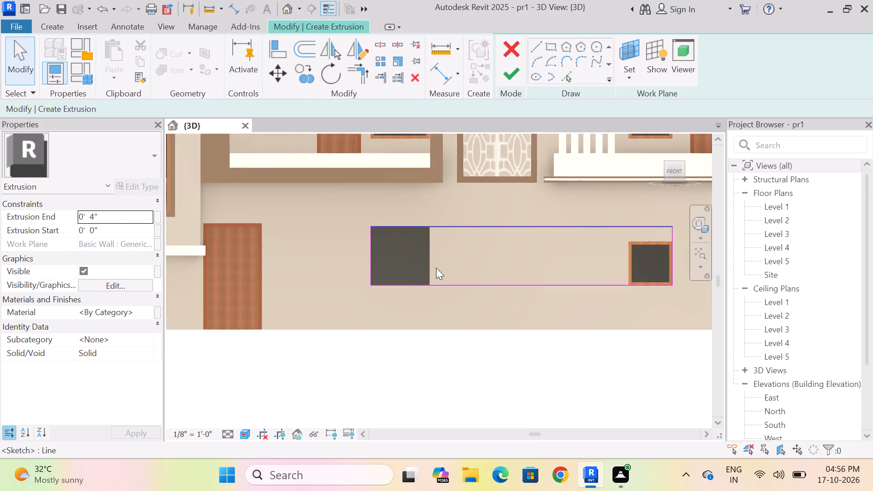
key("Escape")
Discard the unfinished extrusion sketch spanning the two ground-floor windows.
left_click(512, 50)
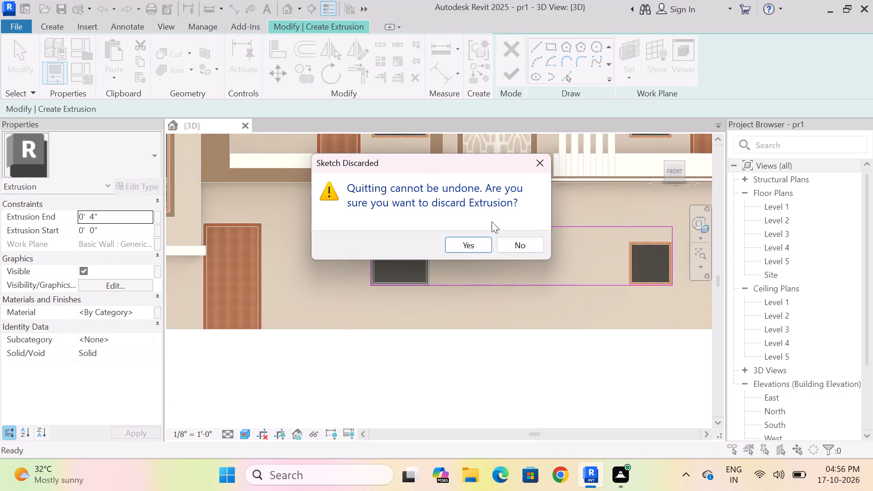
left_click(482, 241)
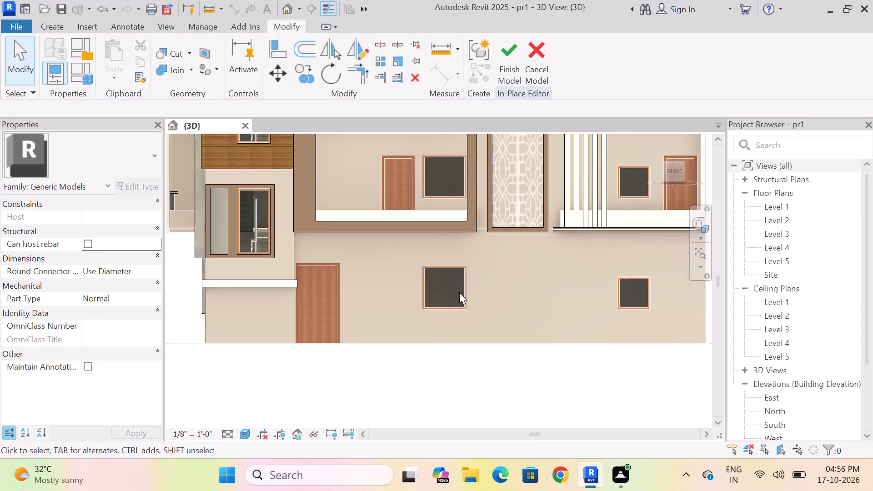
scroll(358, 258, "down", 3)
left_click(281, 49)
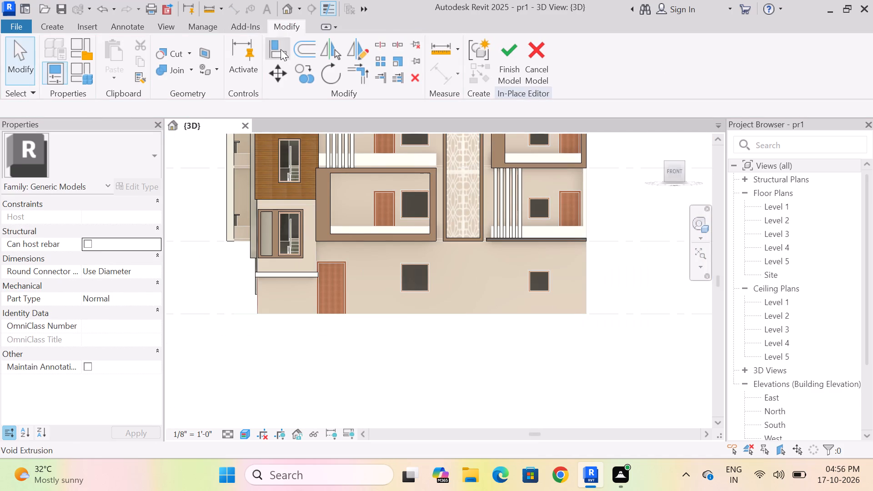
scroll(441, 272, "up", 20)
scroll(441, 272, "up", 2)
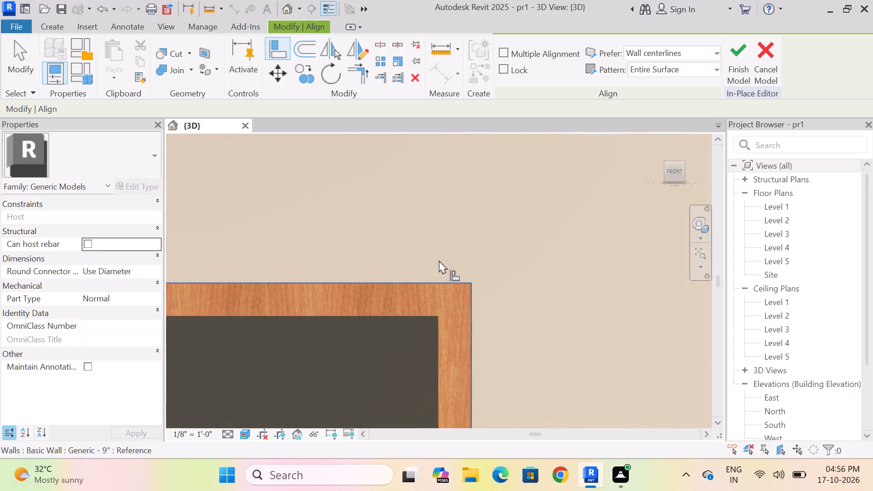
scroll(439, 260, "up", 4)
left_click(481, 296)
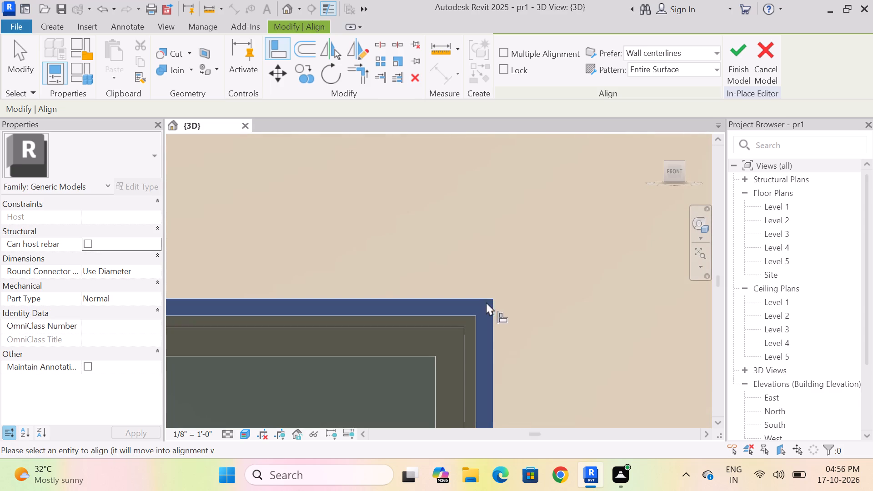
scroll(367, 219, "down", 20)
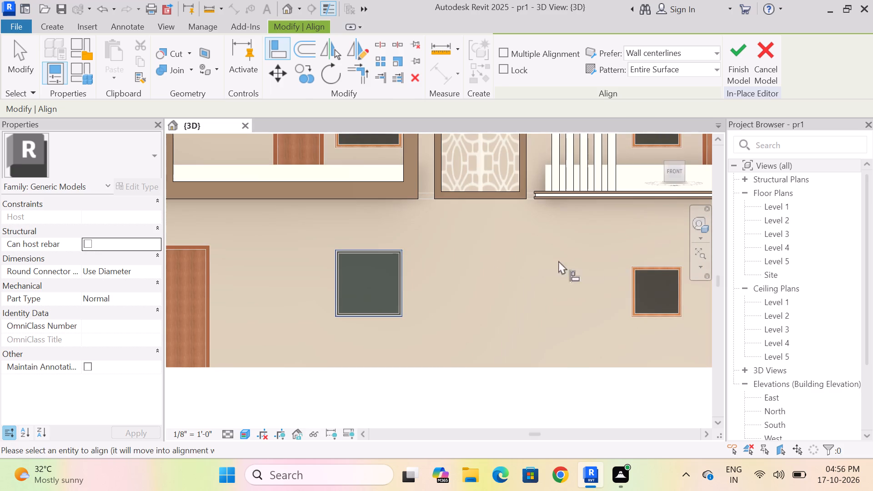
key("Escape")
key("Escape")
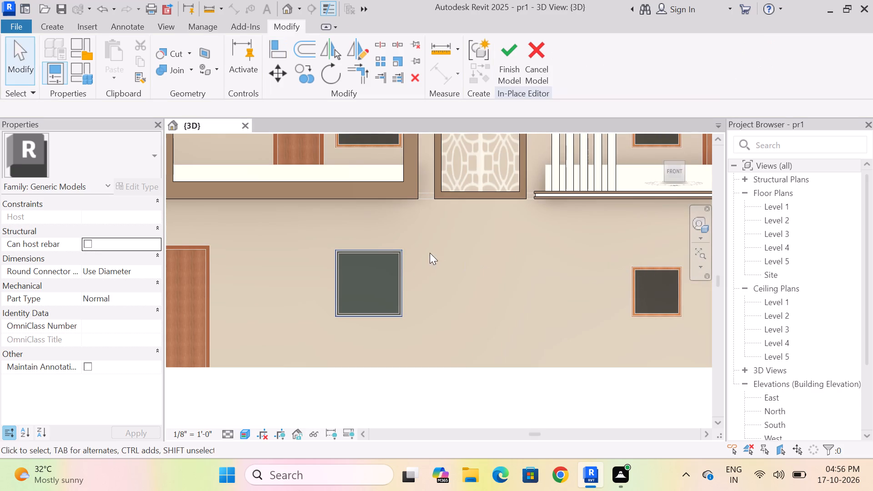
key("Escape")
Finish the in-place model and dismiss the save reminder without saving the project.
left_click(501, 61)
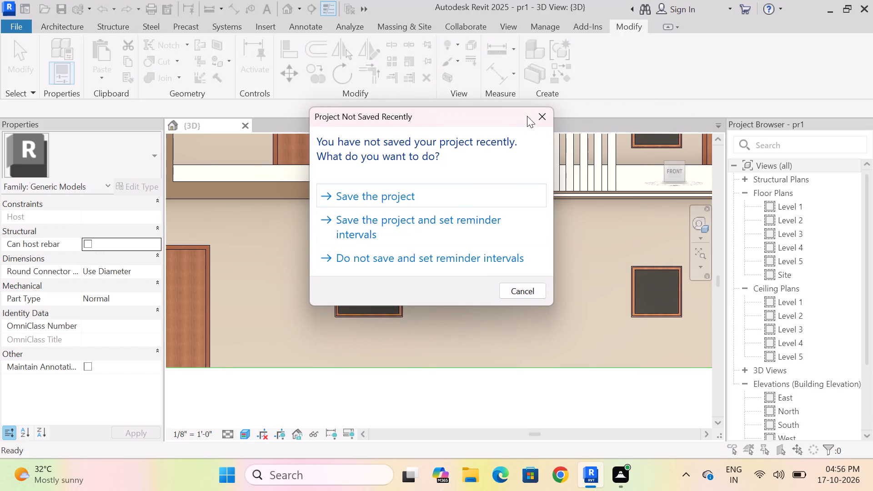
left_click(541, 115)
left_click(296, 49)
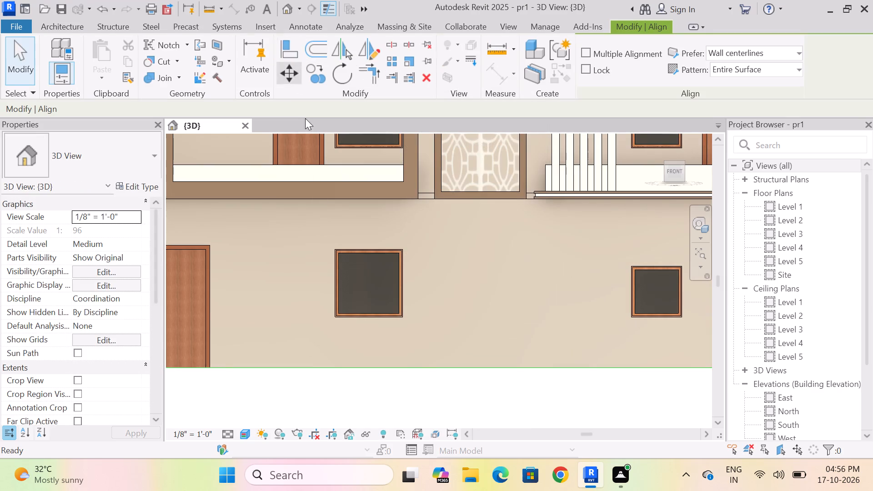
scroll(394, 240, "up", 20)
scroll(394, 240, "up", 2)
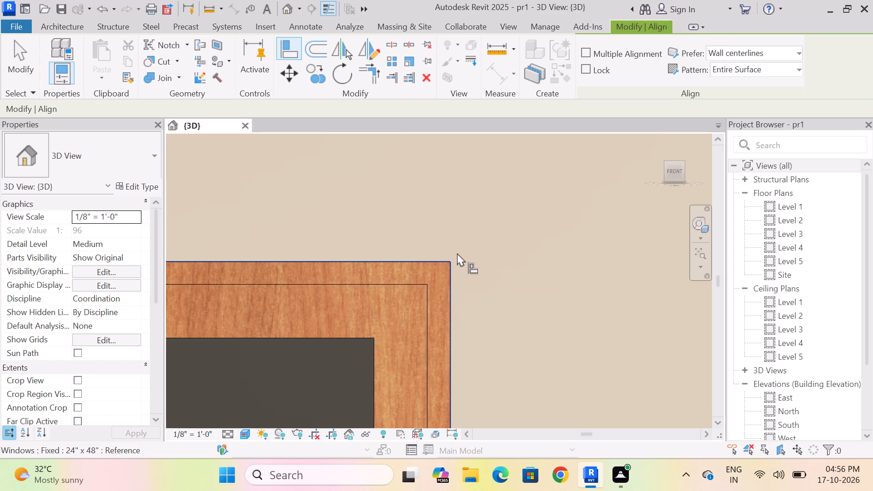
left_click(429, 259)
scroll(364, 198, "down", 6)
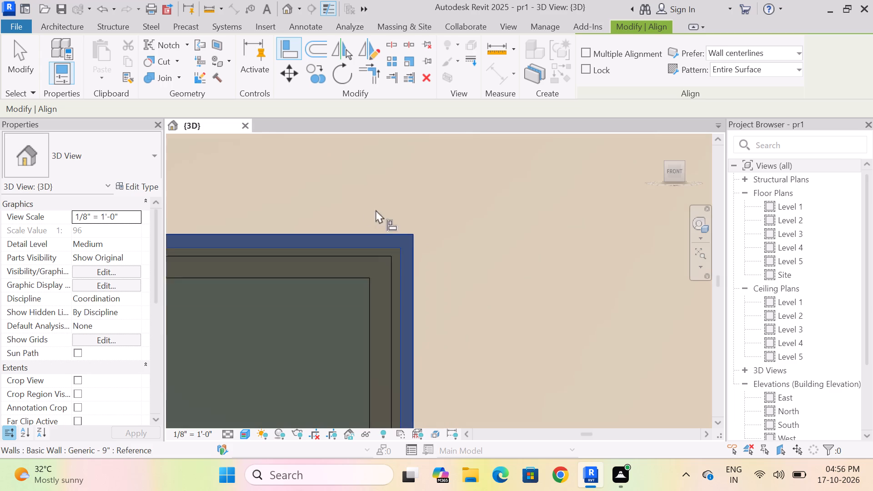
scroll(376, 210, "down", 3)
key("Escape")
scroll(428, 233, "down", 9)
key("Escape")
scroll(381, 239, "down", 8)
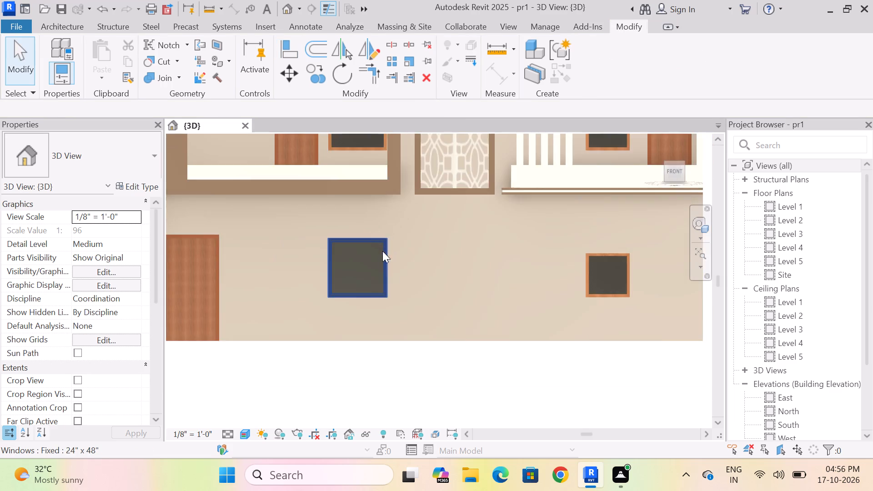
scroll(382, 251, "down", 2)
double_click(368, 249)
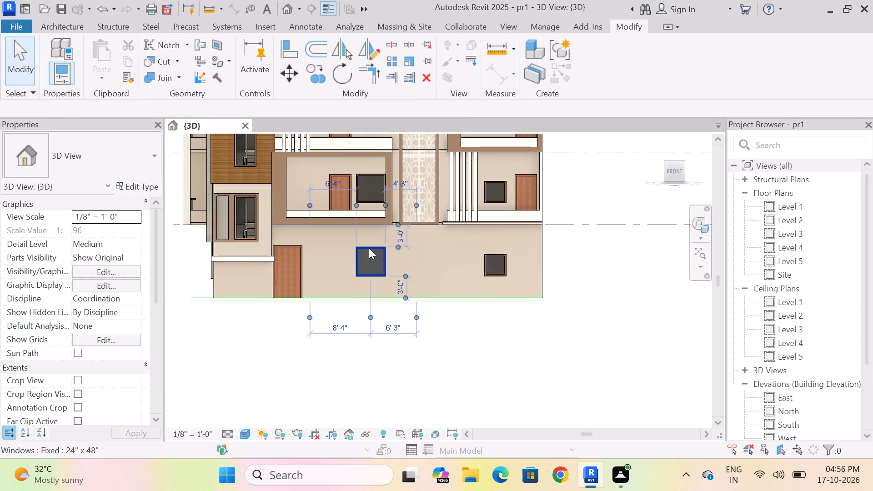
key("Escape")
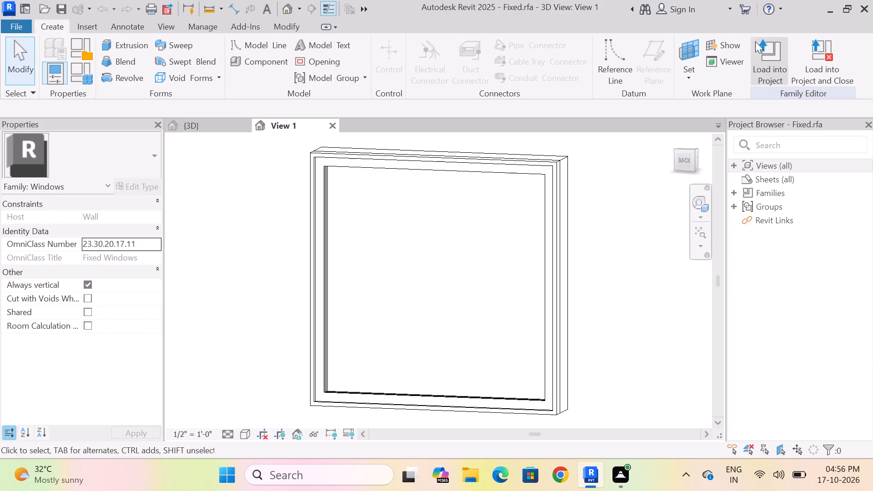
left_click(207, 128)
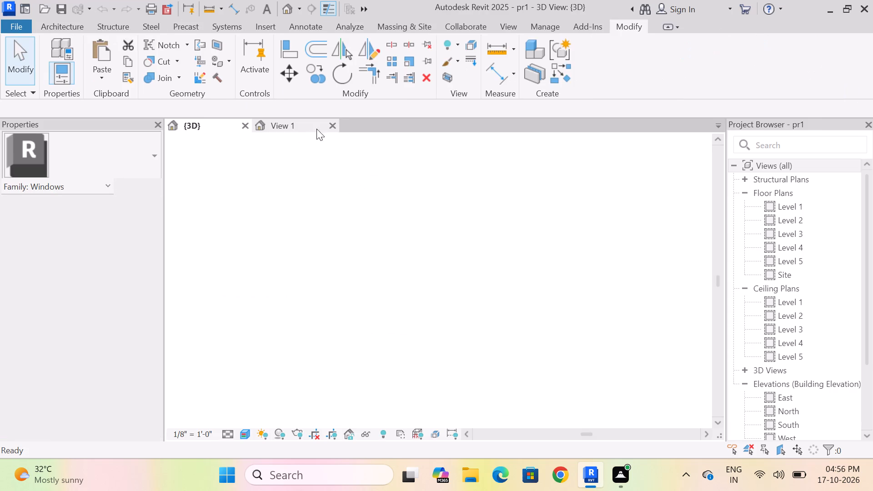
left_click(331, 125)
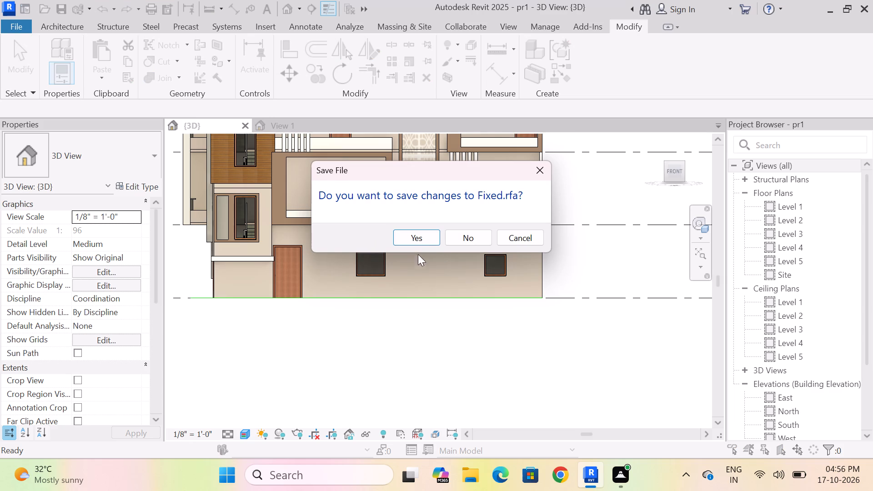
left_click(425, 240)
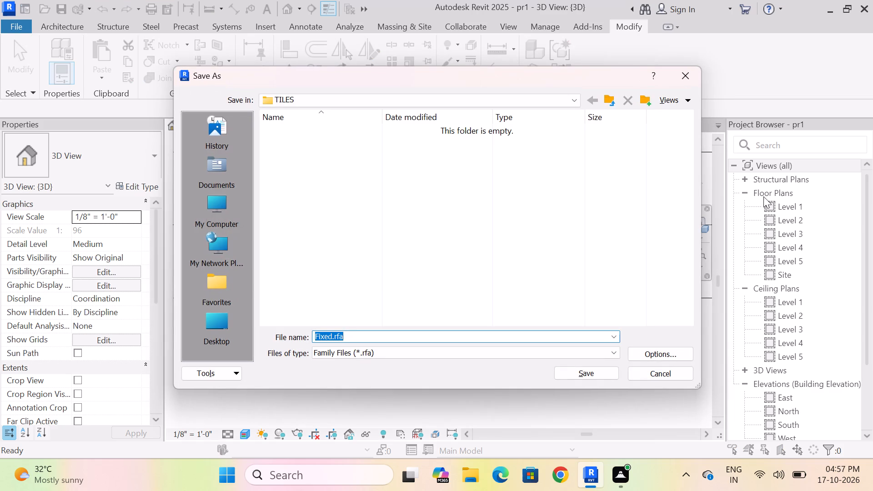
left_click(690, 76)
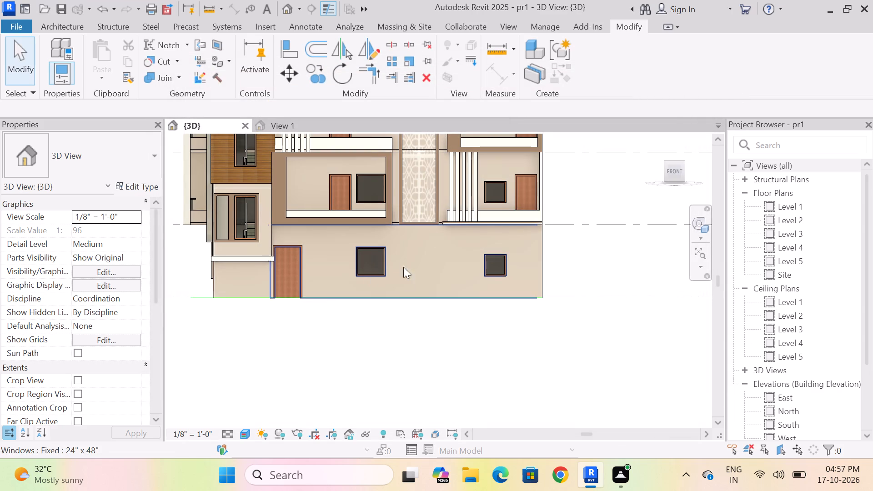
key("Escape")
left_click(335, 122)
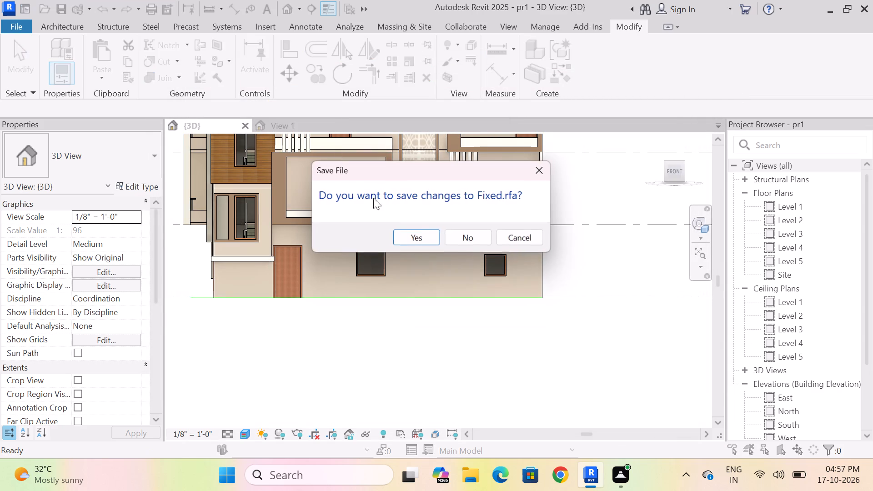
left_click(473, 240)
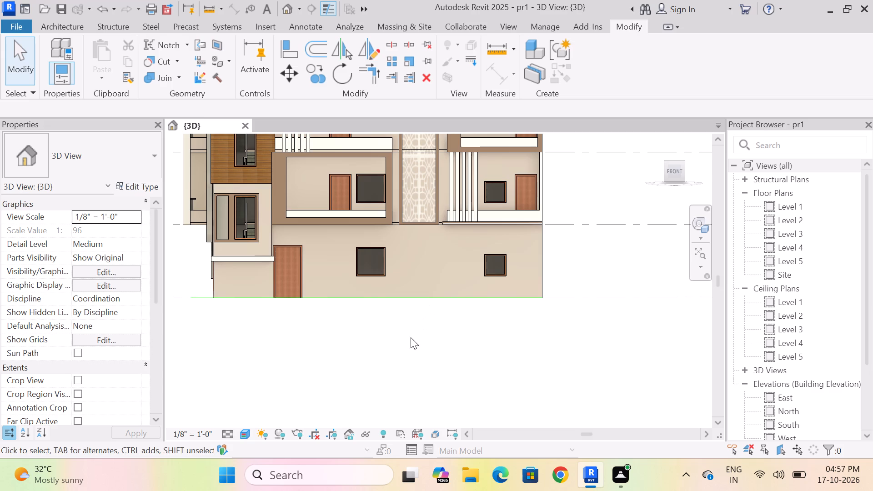
Set the sill height of the smaller ground-floor window to 4' so its top lines up with the larger window.
scroll(499, 246, "up", 7)
scroll(546, 281, "down", 3)
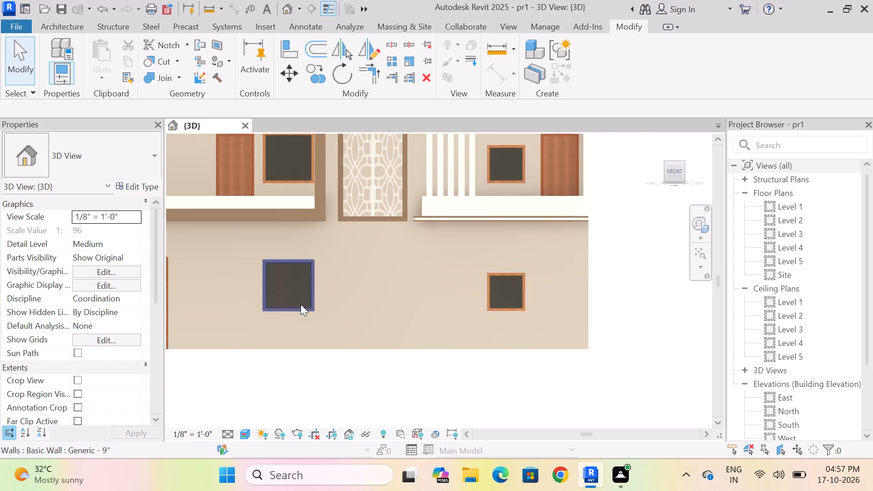
left_click(278, 287)
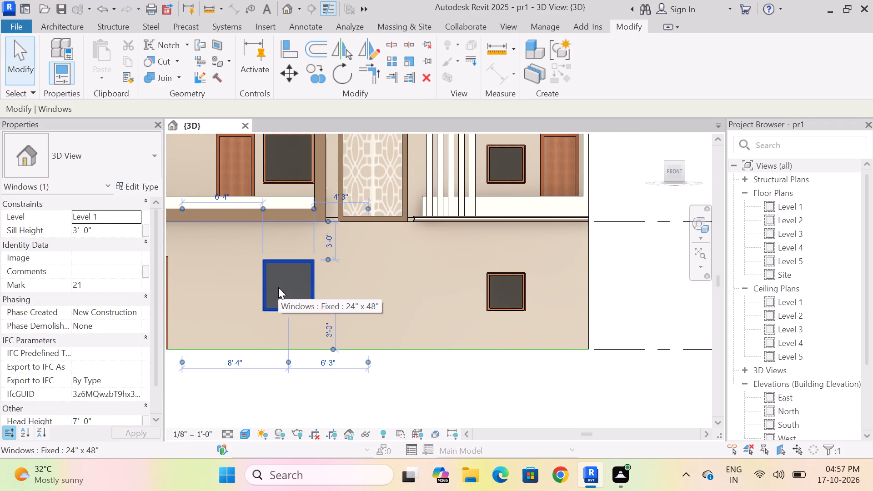
key("Escape")
left_click(512, 286)
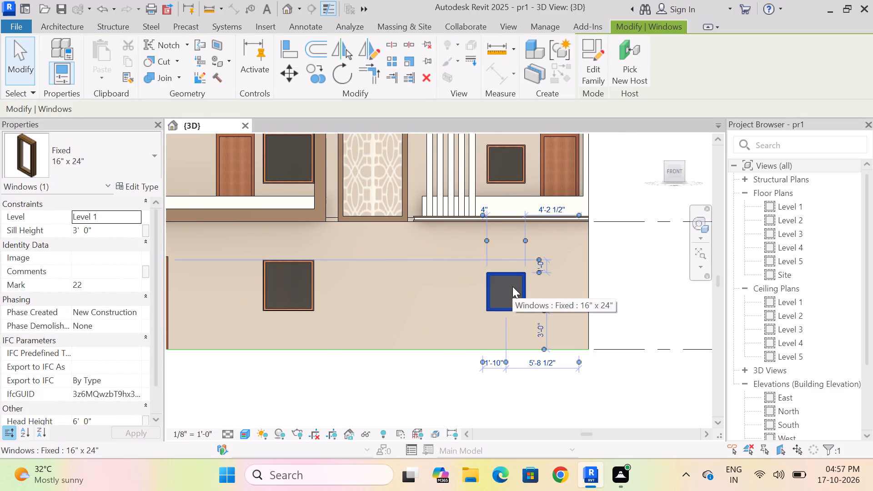
left_click(115, 232)
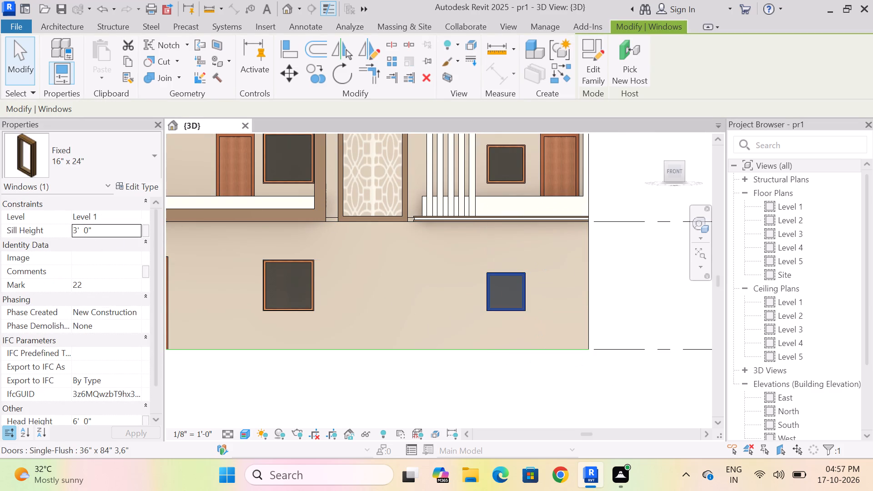
key("BackSpace")
type("4'")
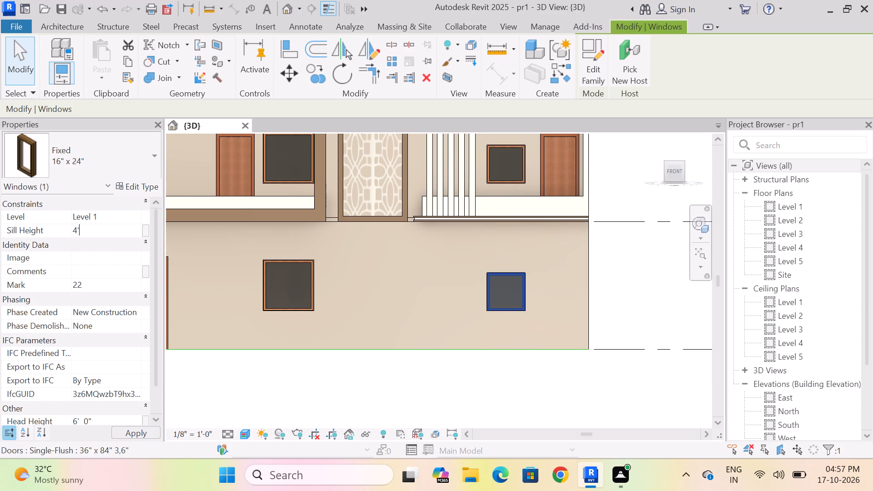
key("Return")
key("Escape")
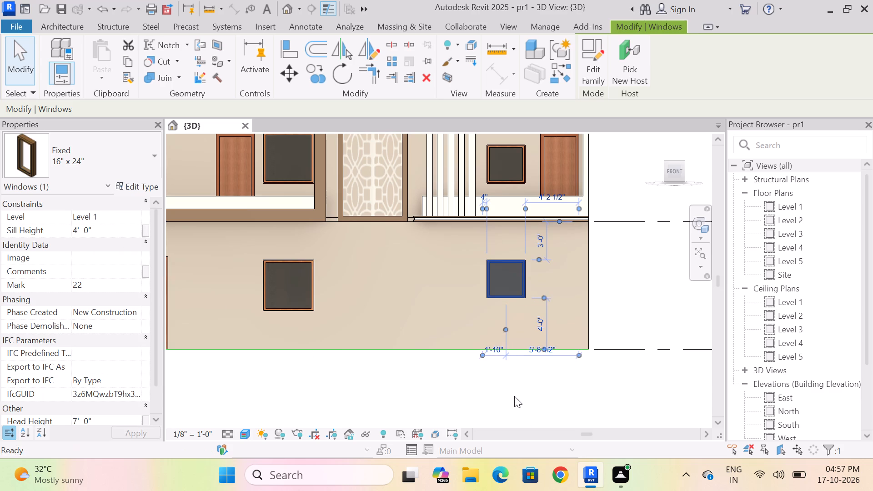
Open the in-place model of the vertical fins beside the smaller window on the floor above ground for editing.
scroll(370, 384, "down", 6)
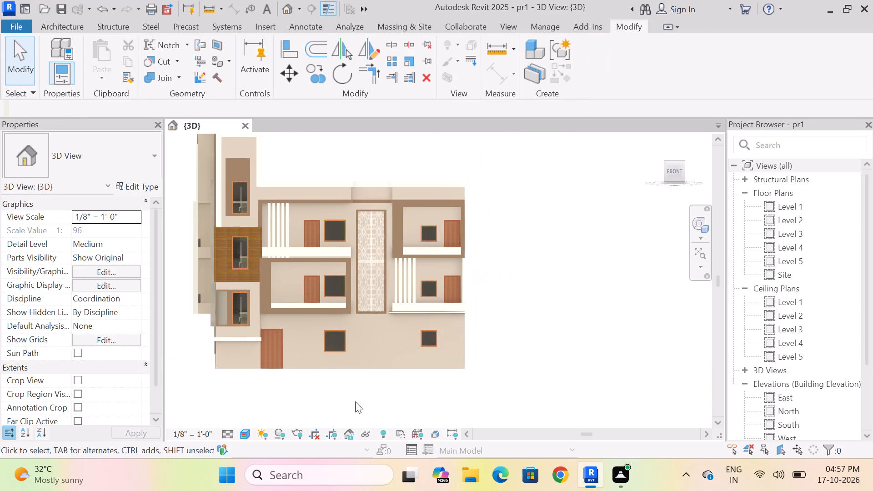
scroll(324, 395, "up", 3)
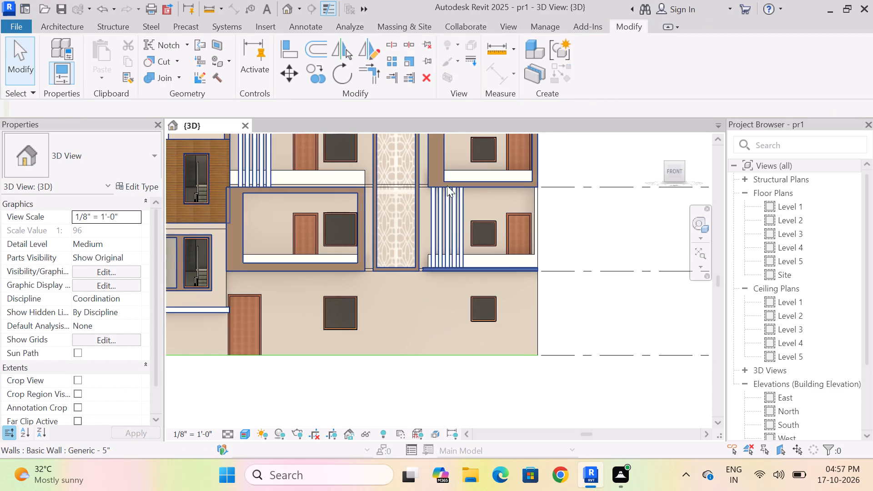
left_click(314, 178)
key("Escape")
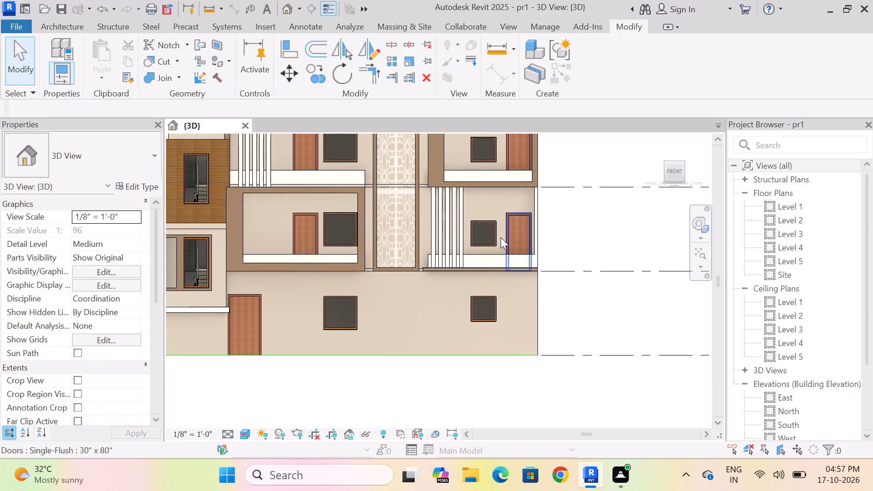
left_click(458, 217)
left_click(599, 60)
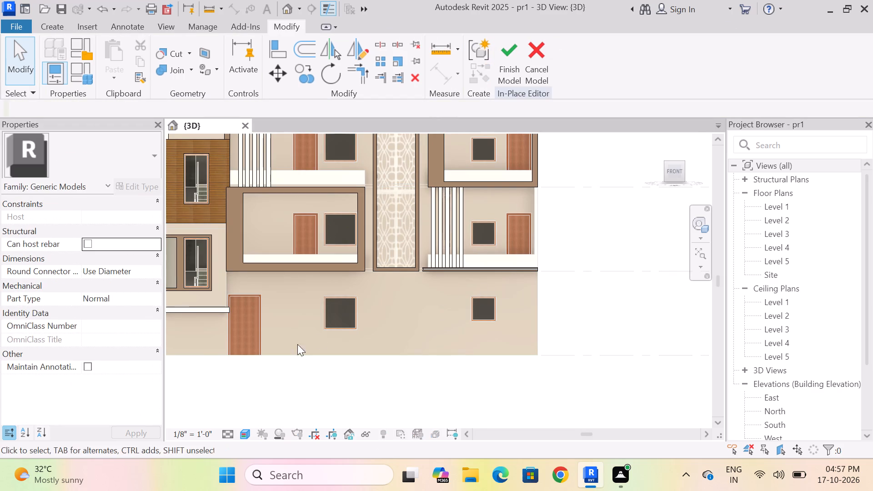
Start a new extrusion and pick the ground-floor front wall face as its work plane.
left_click(49, 20)
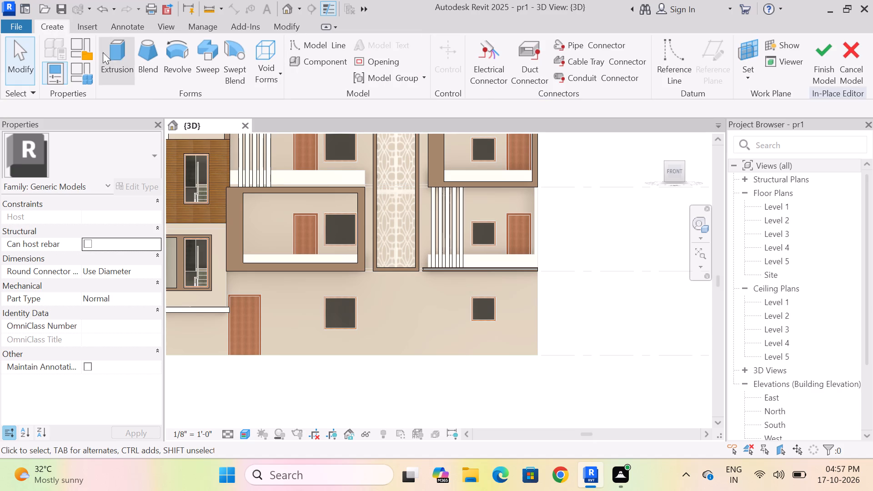
left_click(120, 55)
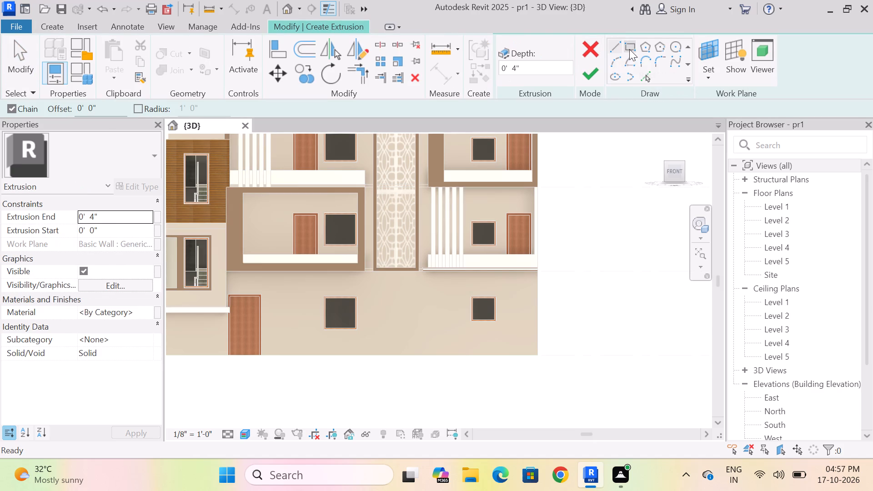
left_click(629, 49)
scroll(330, 315, "up", 14)
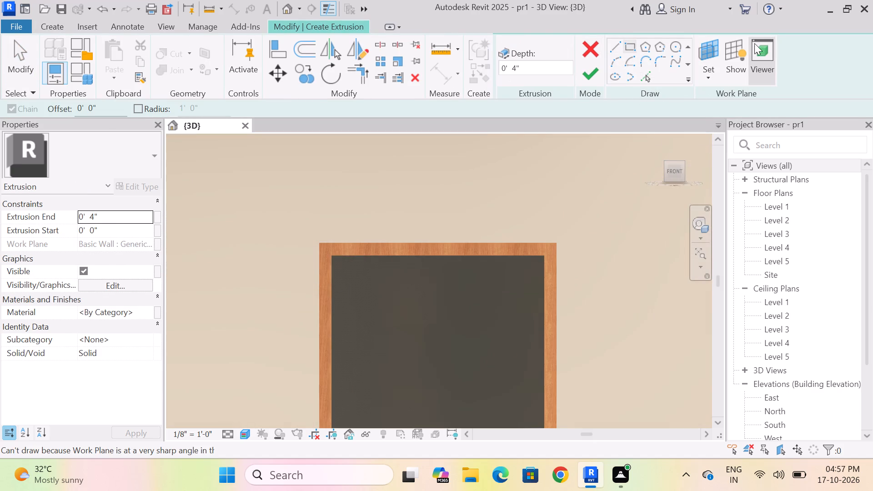
left_click(702, 56)
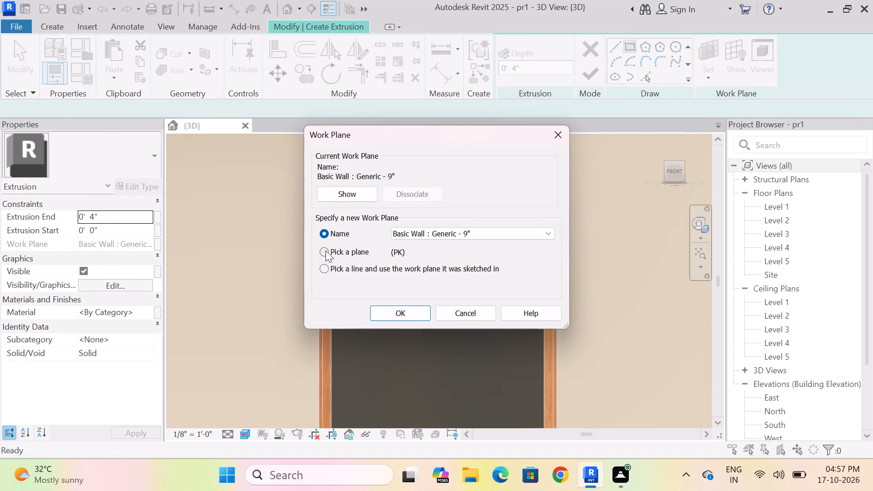
left_click(325, 251)
left_click(391, 306)
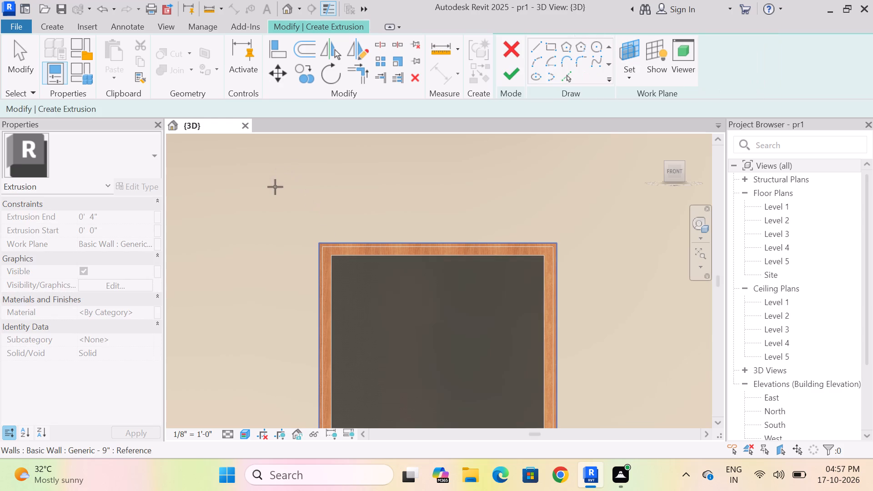
scroll(323, 190, "down", 9)
left_click(298, 189)
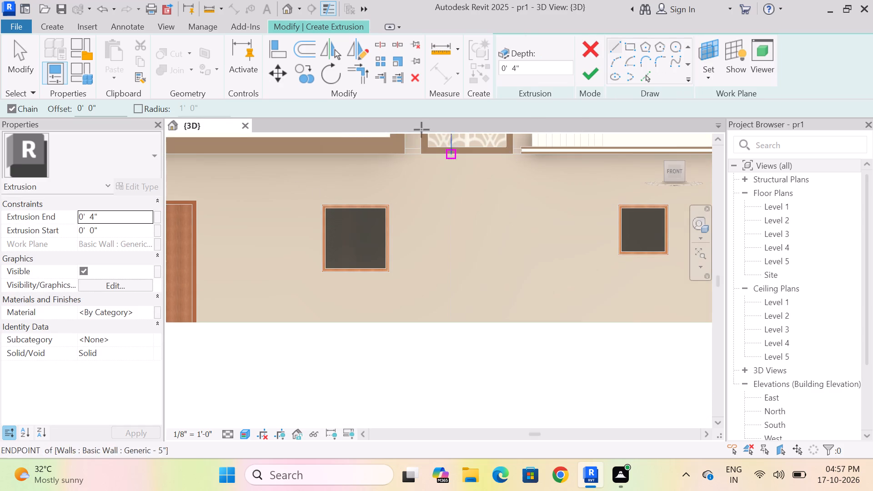
Sketch a rectangle about 20'-6" by 4'-0" enclosing both ground-floor windows, starting from the larger window's upper-left frame corner.
left_click(627, 45)
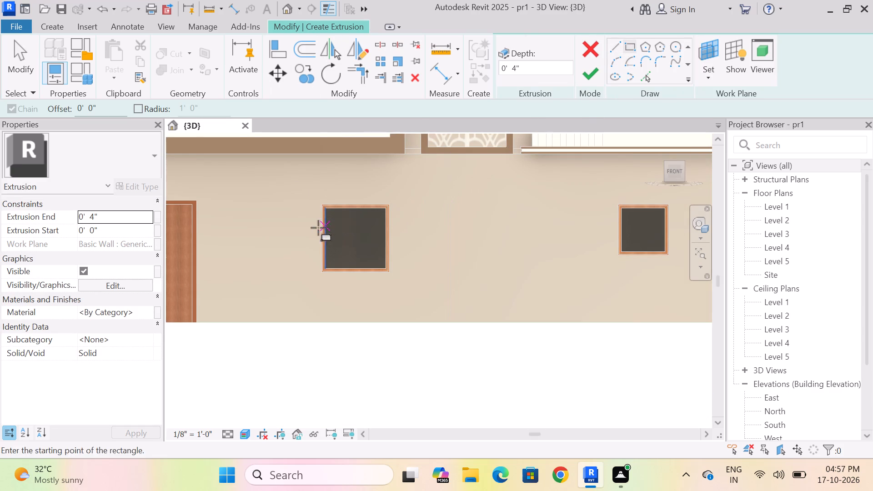
scroll(325, 198, "up", 14)
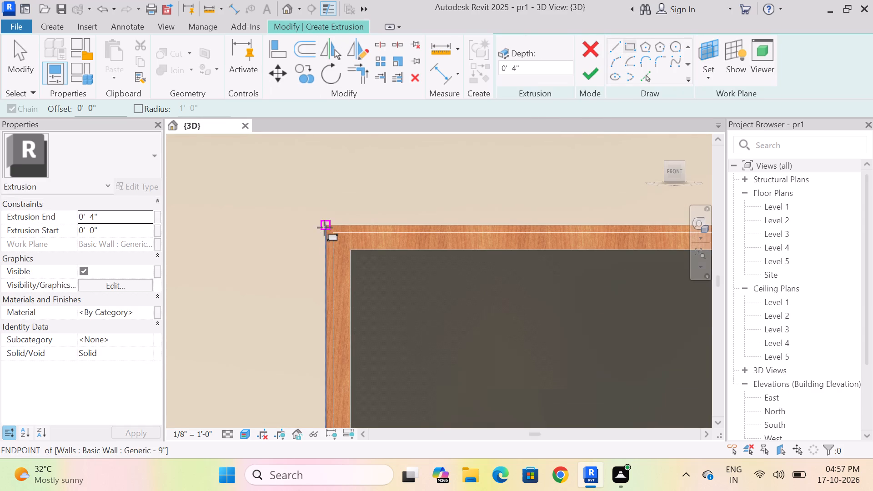
left_click(327, 225)
scroll(434, 235, "down", 13)
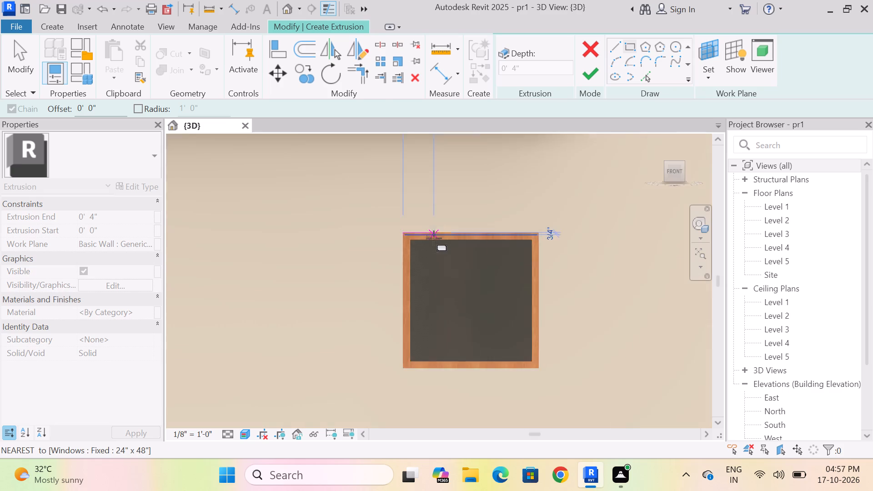
scroll(434, 238, "down", 5)
scroll(638, 275, "up", 12)
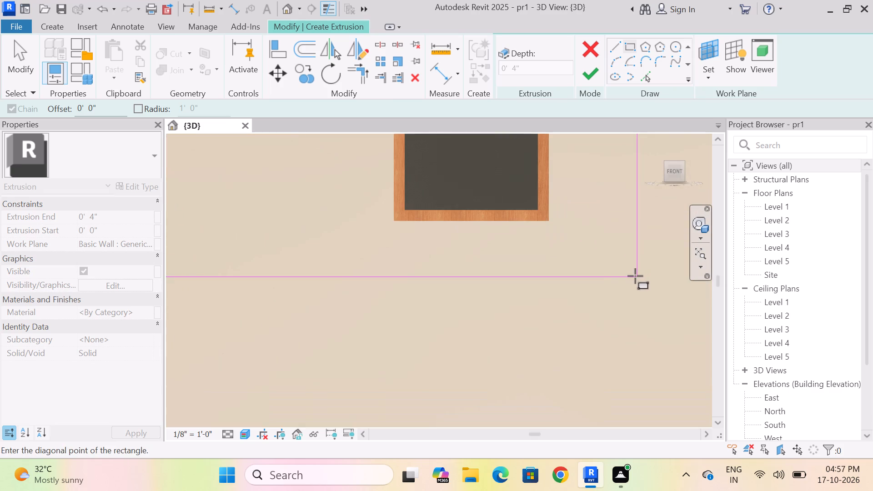
scroll(615, 276, "down", 9)
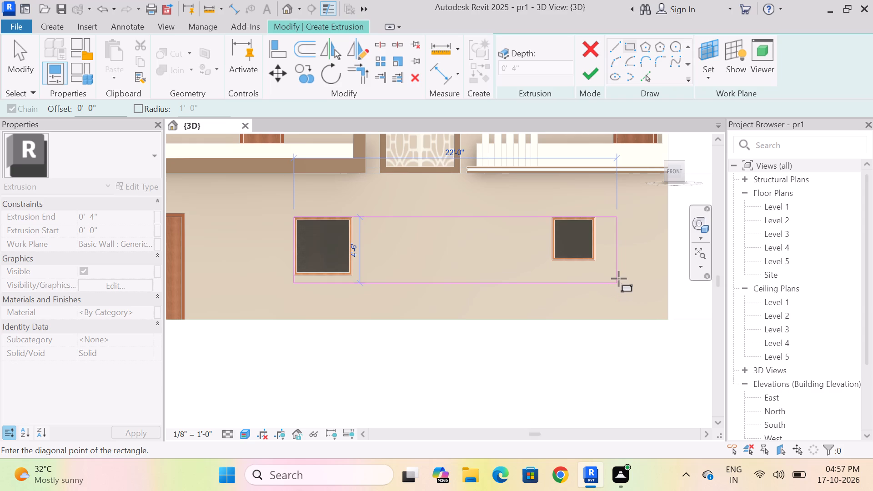
left_click(595, 272)
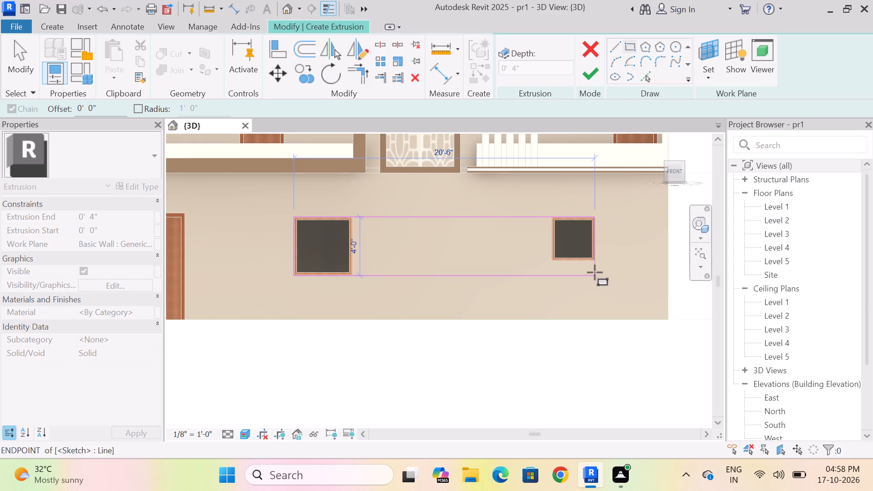
key("Escape")
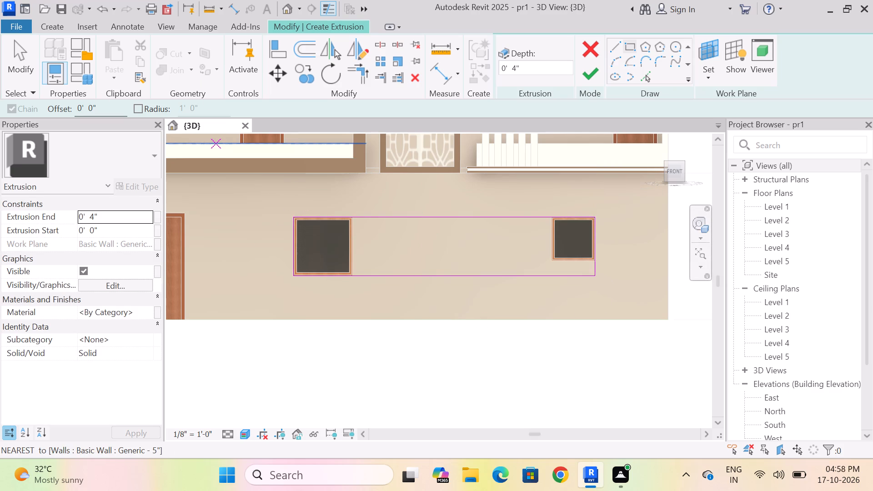
Sketch an outer rectangle with a 6" offset around the rectangle enclosing the two ground-floor windows.
left_click(107, 114)
key("BackSpace")
key("BackSpace")
key("6")
key("Return")
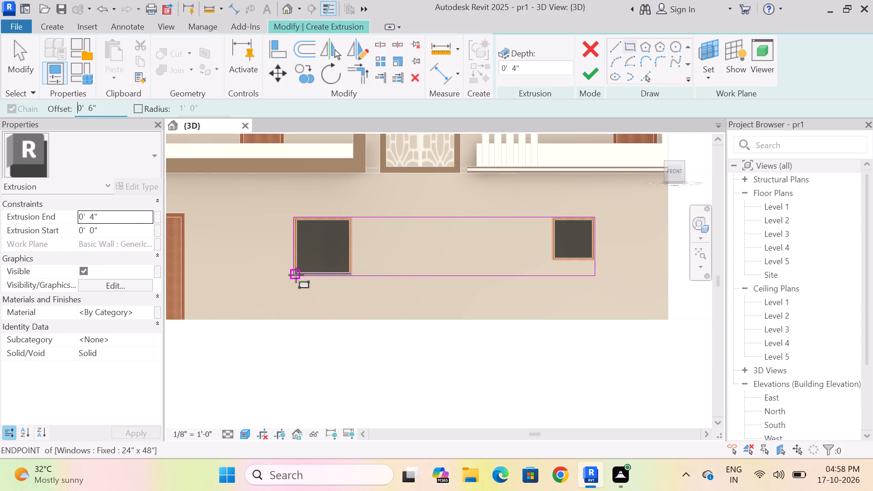
scroll(284, 276, "up", 8)
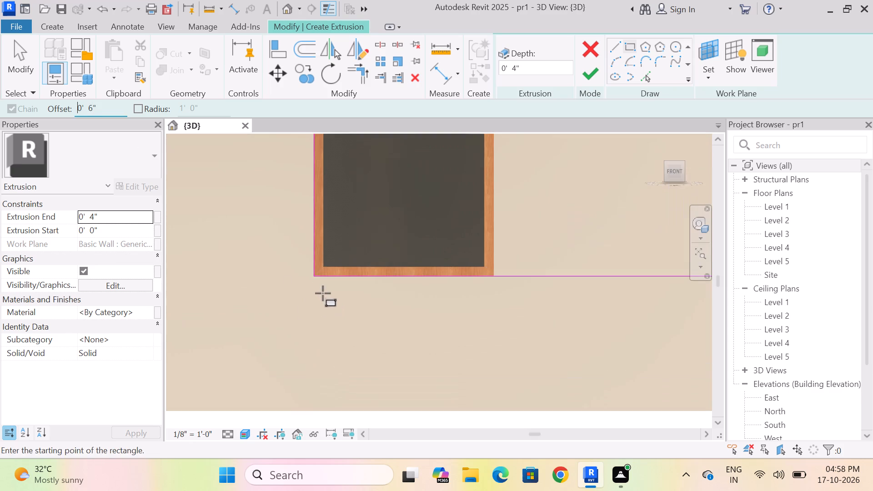
left_click(313, 278)
scroll(310, 300, "down", 8)
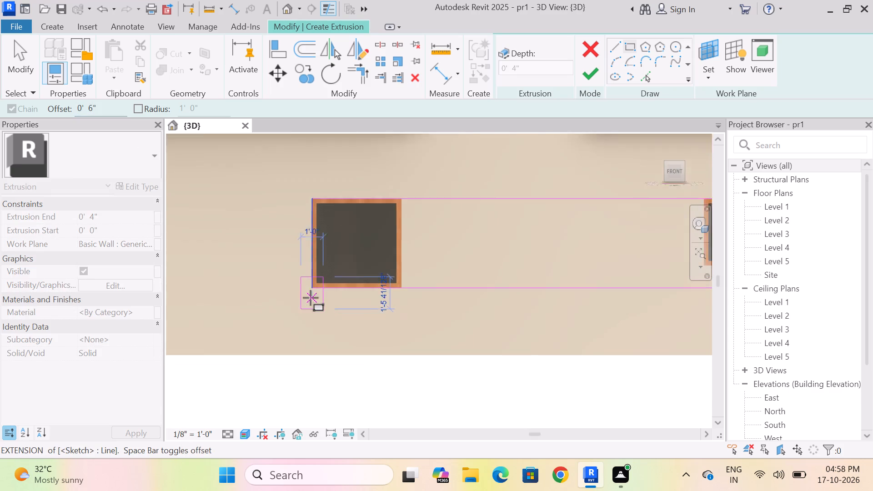
scroll(311, 298, "down", 4)
scroll(498, 262, "up", 12)
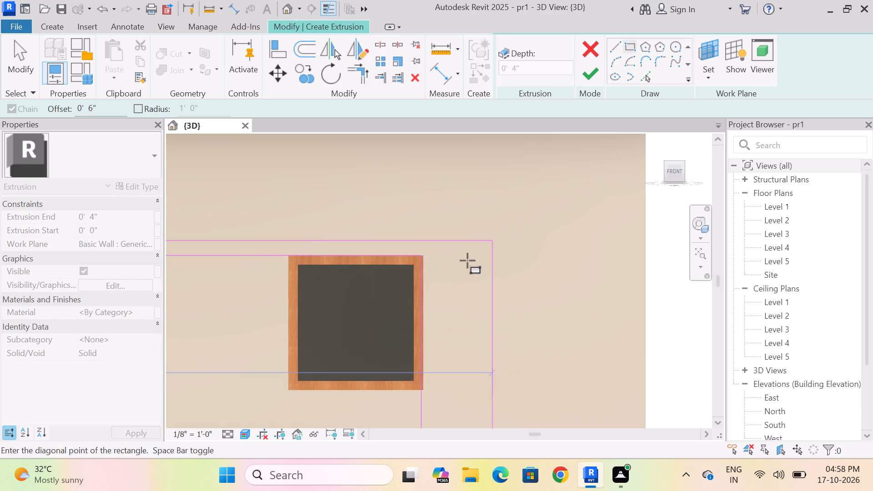
left_click(424, 255)
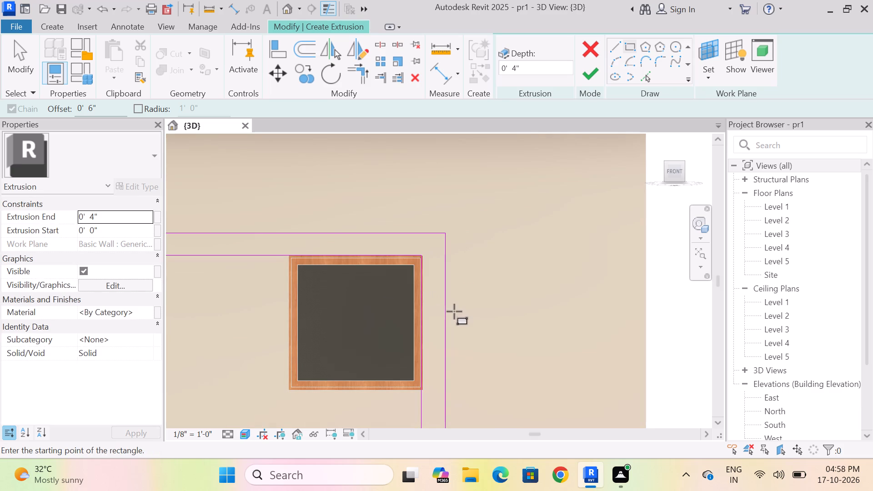
key("Escape")
scroll(507, 253, "down", 8)
key("Escape")
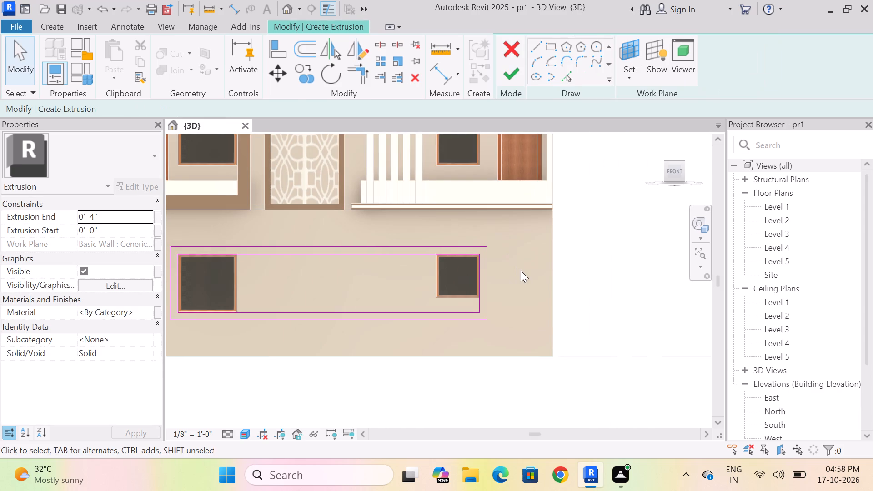
Finish the two-rectangle sketch as a 4" deep extruded frame around both ground-floor windows.
scroll(522, 268, "down", 2)
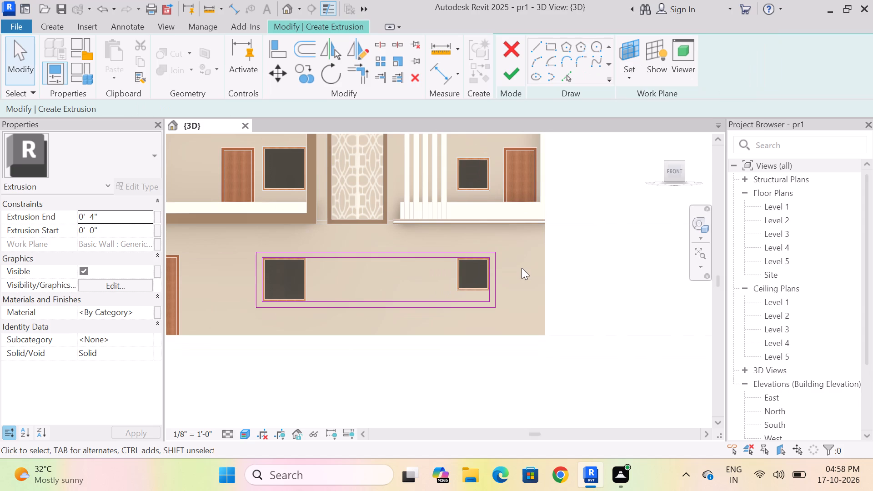
scroll(530, 259, "down", 3)
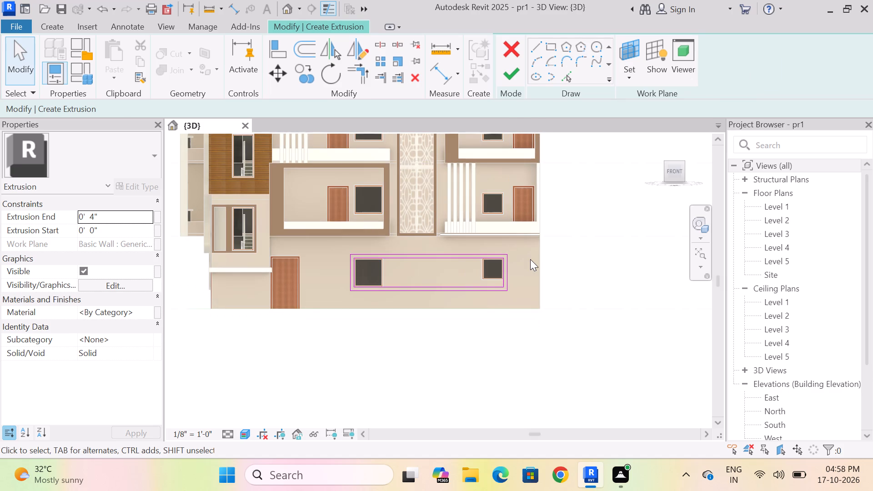
scroll(530, 259, "up", 3)
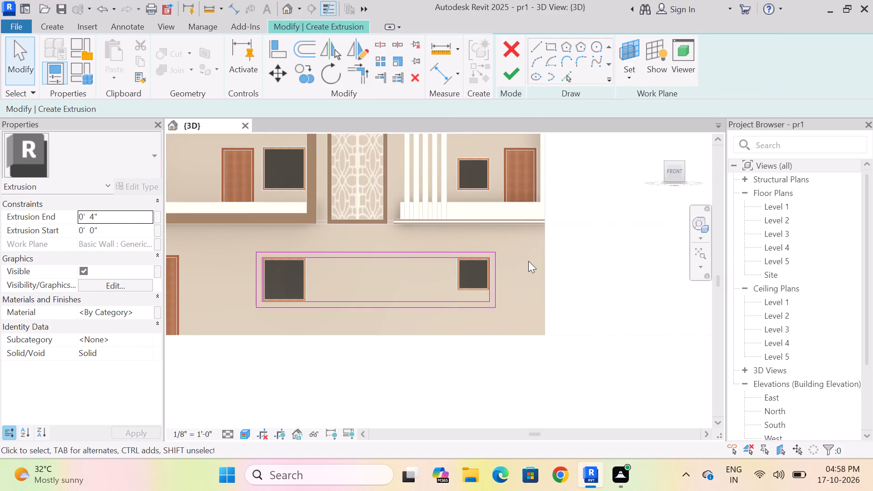
left_click(513, 68)
key("Escape")
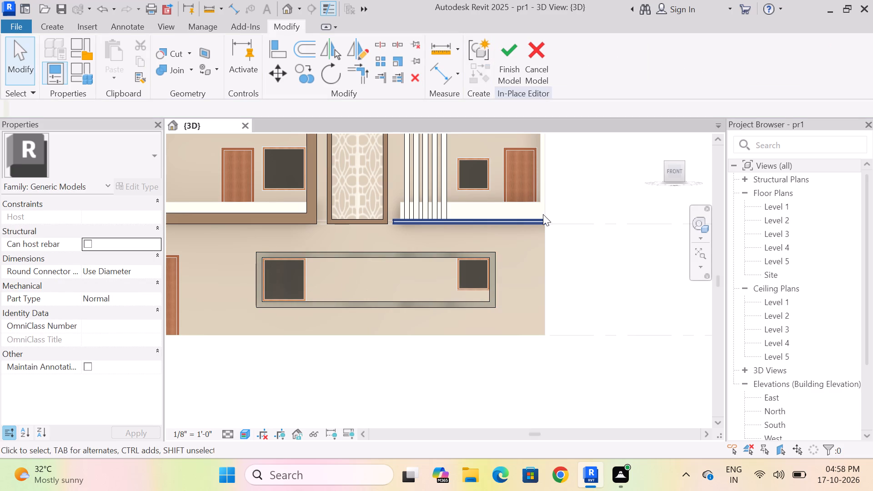
Examine the new ground-floor window surround against the rest of the front facade.
scroll(446, 267, "down", 3)
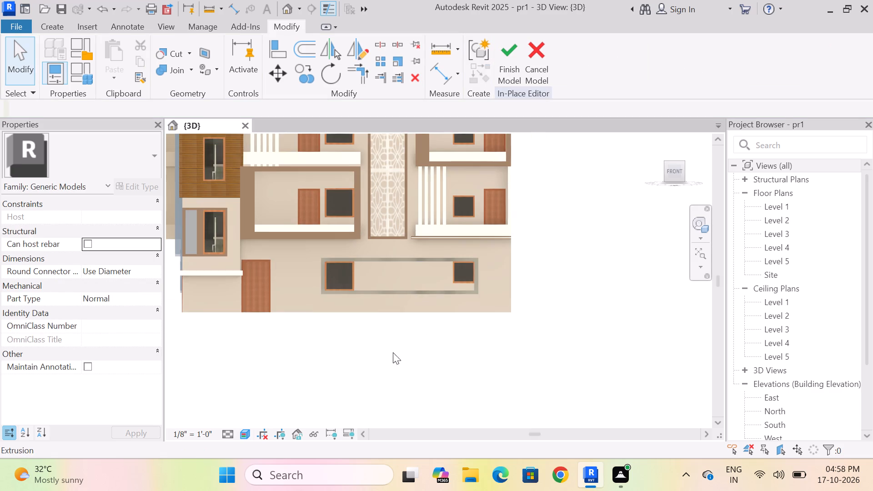
scroll(385, 346, "down", 3)
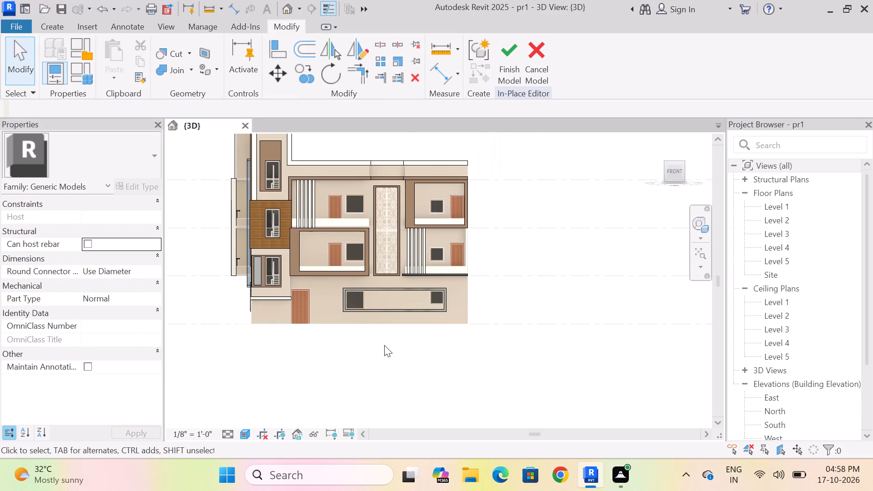
scroll(382, 291, "up", 6)
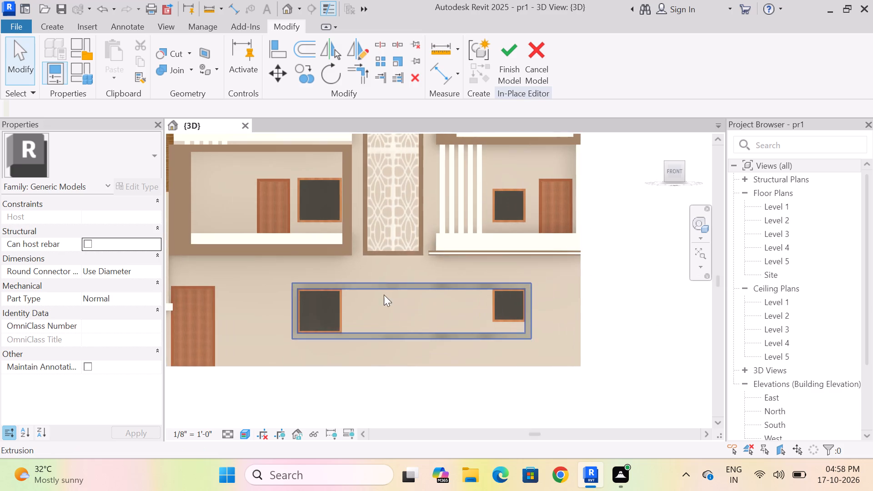
scroll(501, 298, "down", 3)
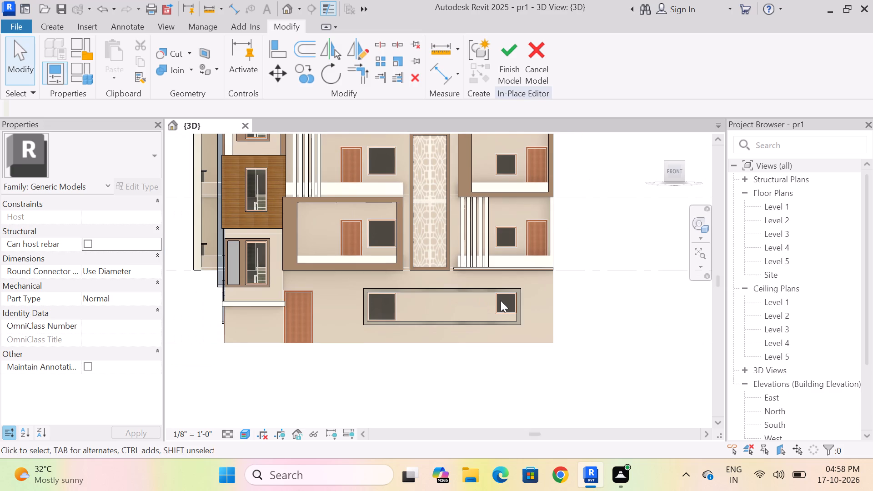
scroll(501, 301, "down", 2)
scroll(336, 189, "up", 13)
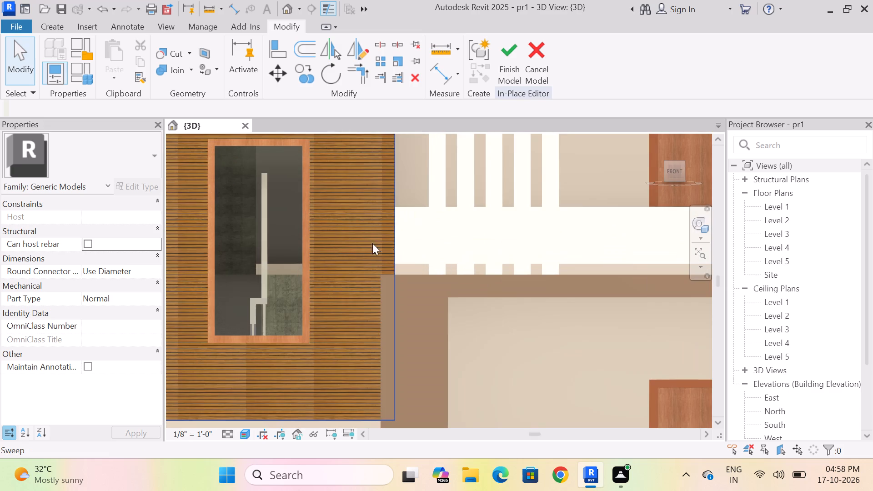
scroll(356, 244, "down", 13)
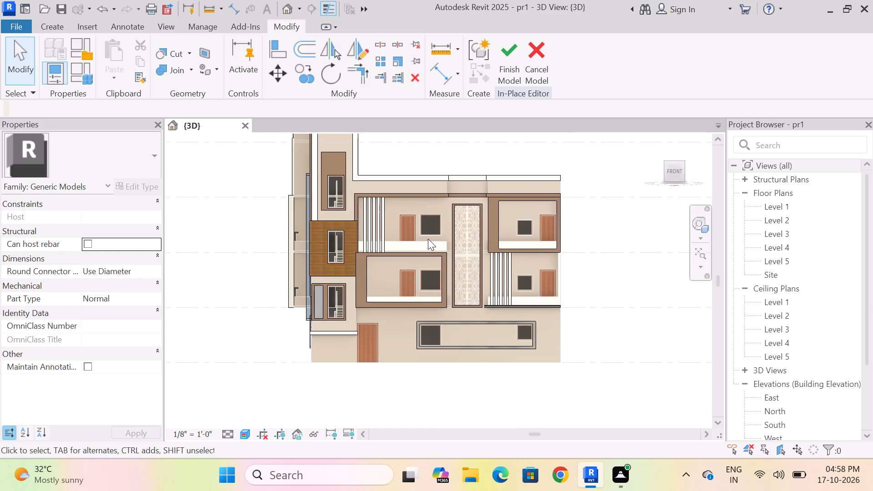
scroll(427, 239, "down", 4)
scroll(457, 320, "up", 4)
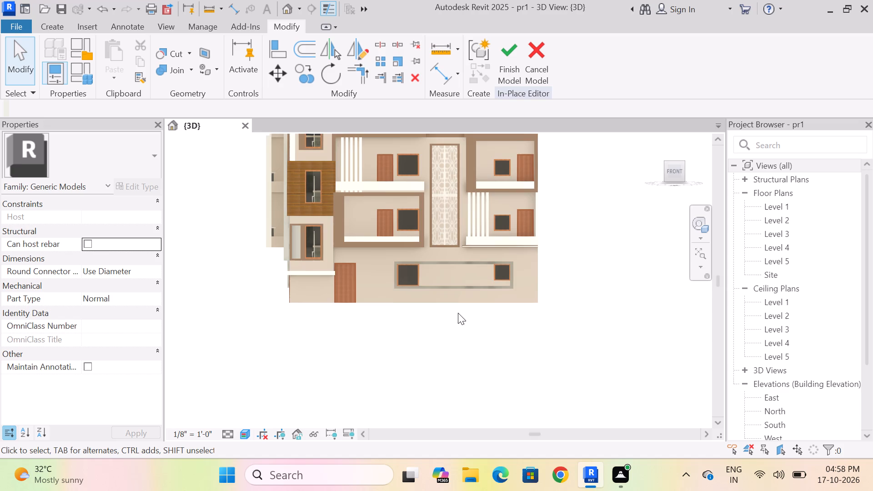
Examine the ground-floor window surround and the facade around it from the front and the front-left corner.
scroll(455, 286, "up", 9)
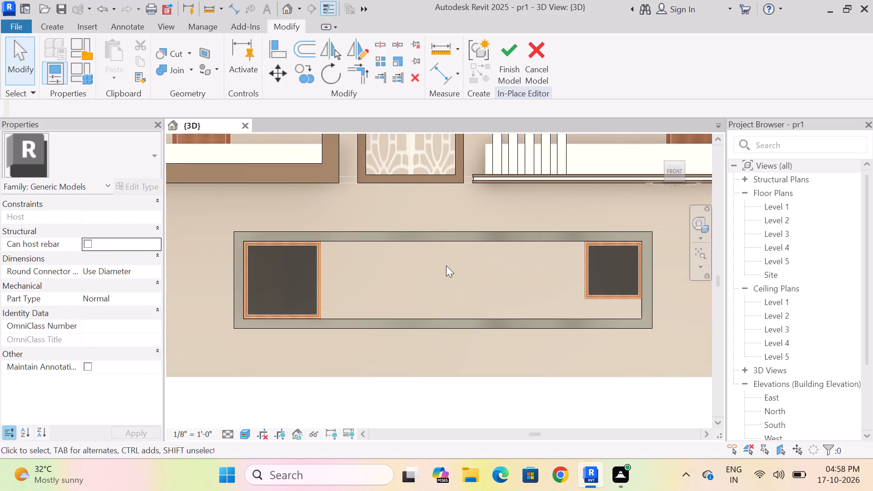
scroll(445, 266, "down", 4)
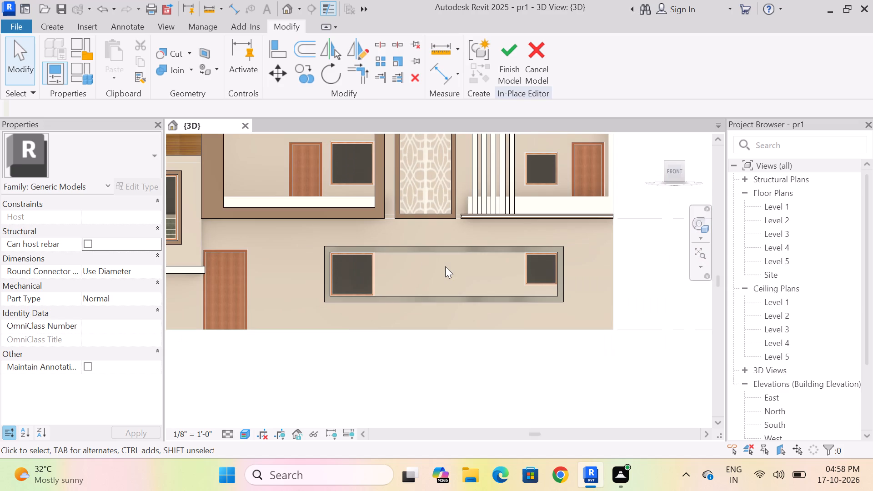
scroll(436, 273, "down", 7)
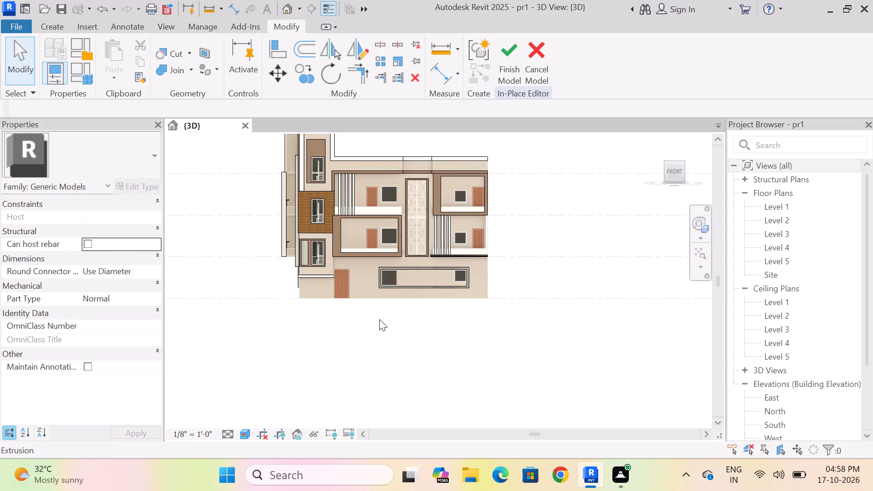
scroll(361, 323, "up", 2)
middle_click_drag(364, 321, 475, 340, "shift")
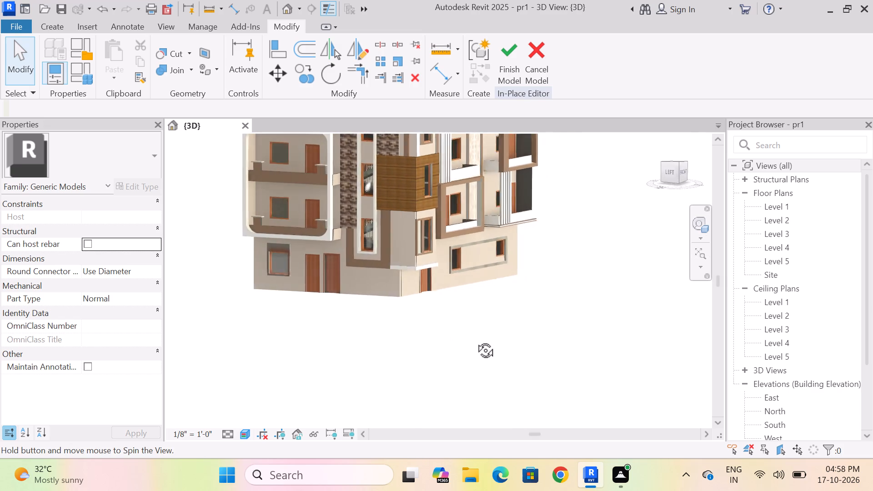
middle_click_drag(475, 340, 362, 331, "shift")
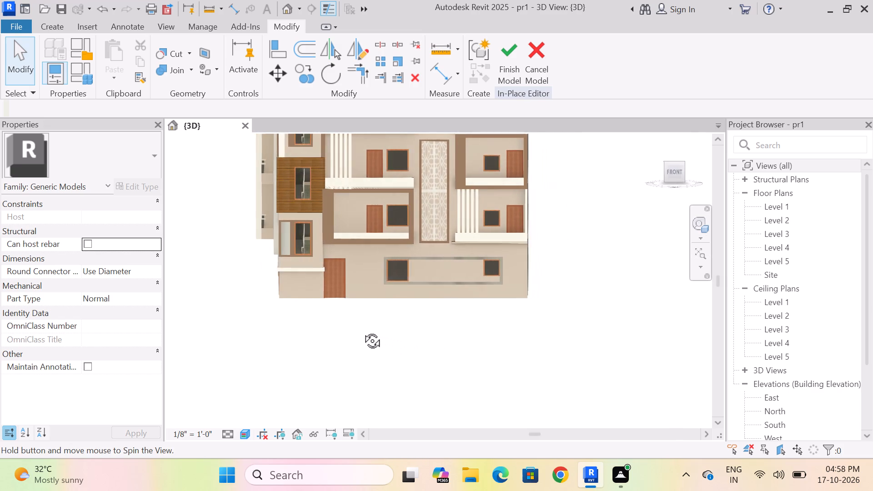
middle_click_drag(362, 331, 373, 327, "shift")
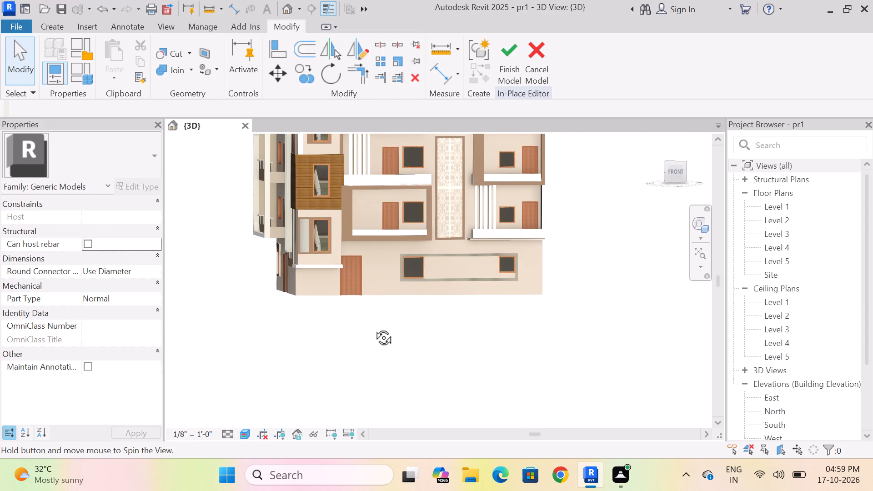
middle_click_drag(373, 327, 365, 327, "shift")
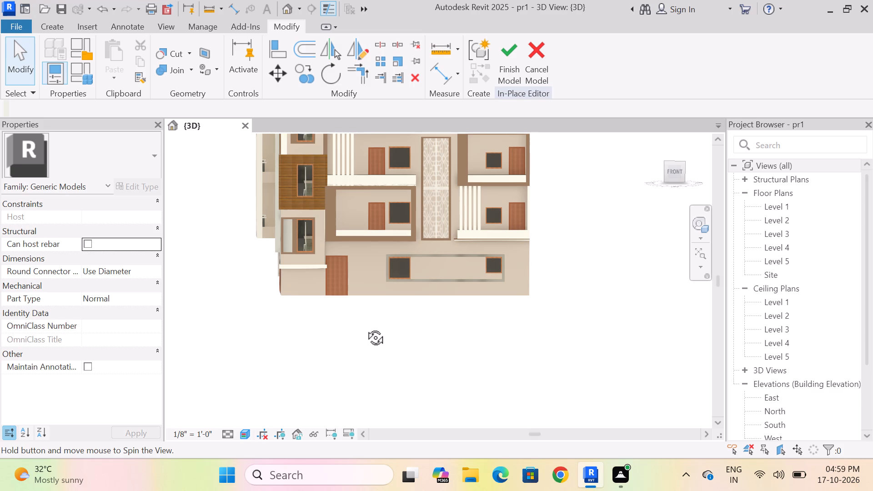
middle_click_drag(365, 327, 453, 336, "shift")
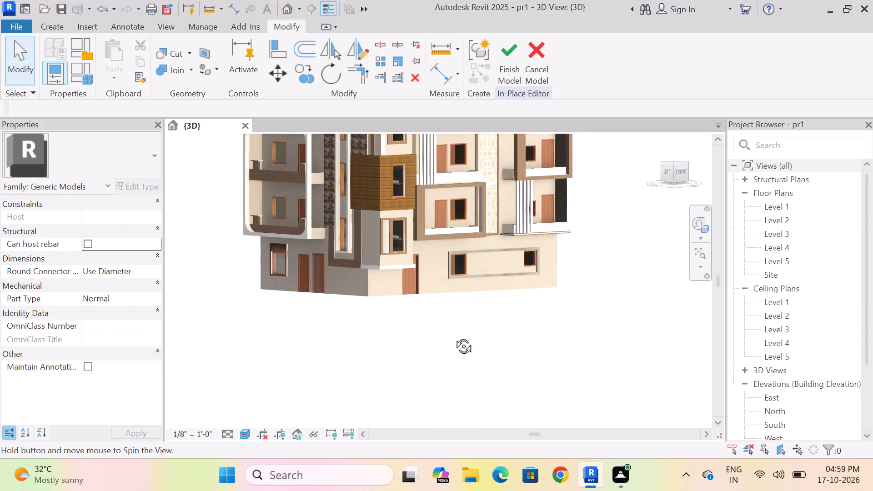
middle_click_drag(453, 336, 472, 336, "shift")
scroll(468, 330, "down", 3)
middle_click_drag(460, 332, 432, 332, "shift")
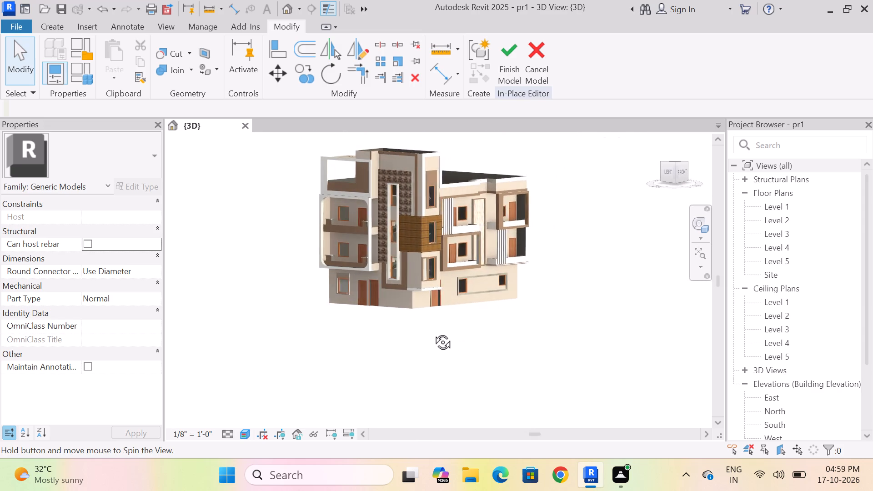
middle_click_drag(432, 332, 421, 329, "shift")
scroll(422, 327, "up", 2)
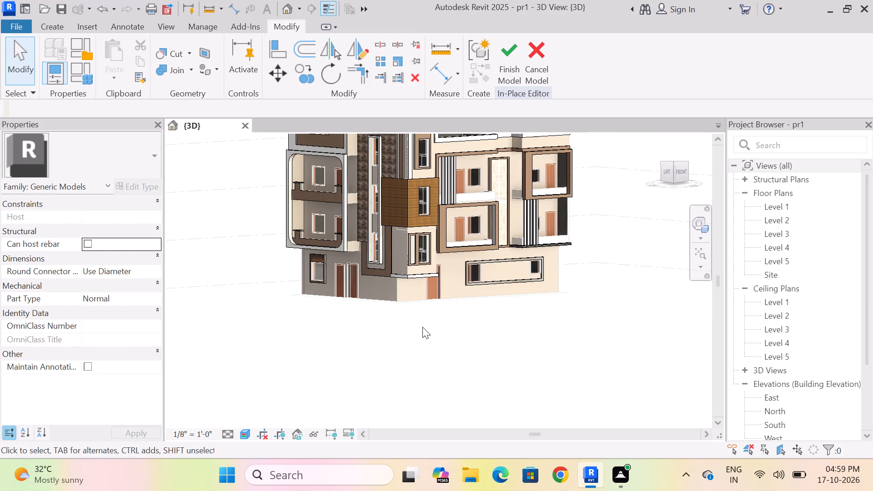
middle_click_drag(434, 328, 421, 330)
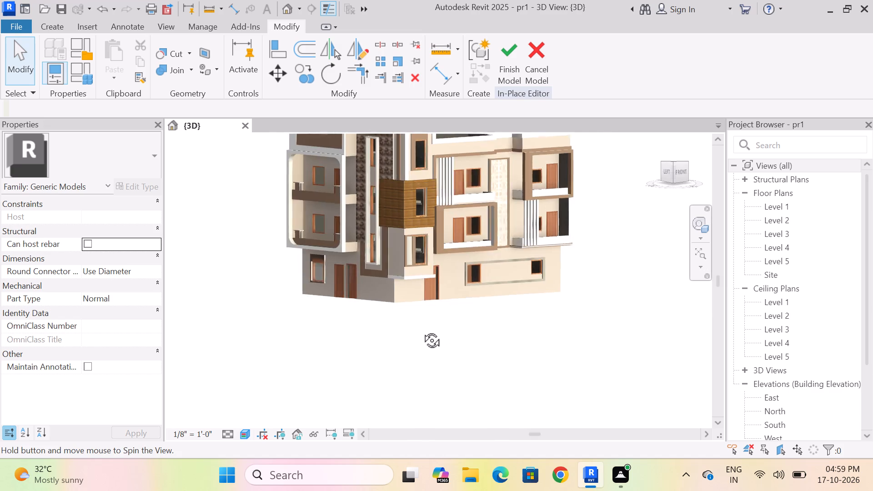
middle_click_drag(421, 330, 374, 328)
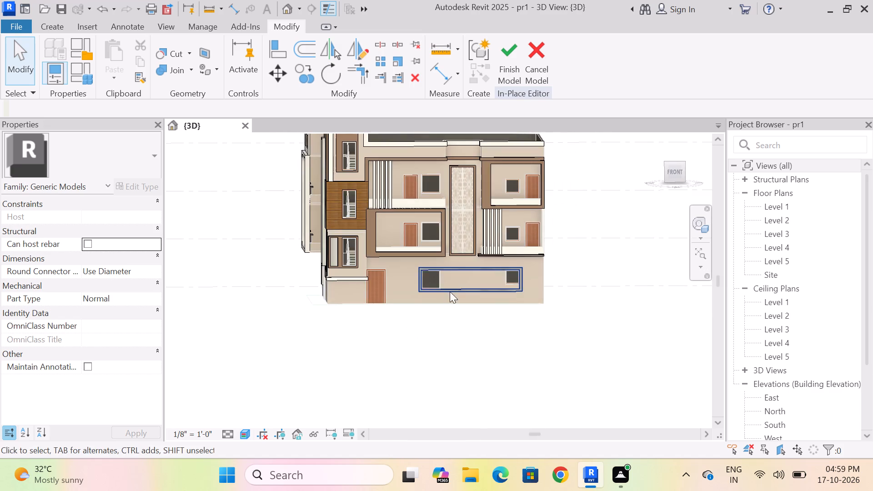
Paint the narrow panel beside the lowest window of the corner bay with the 01 brick material.
scroll(453, 285, "up", 5)
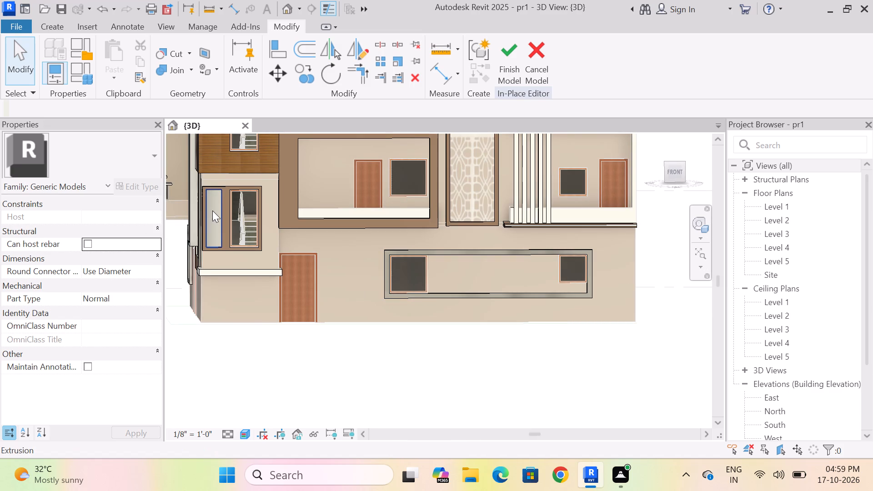
left_click(203, 74)
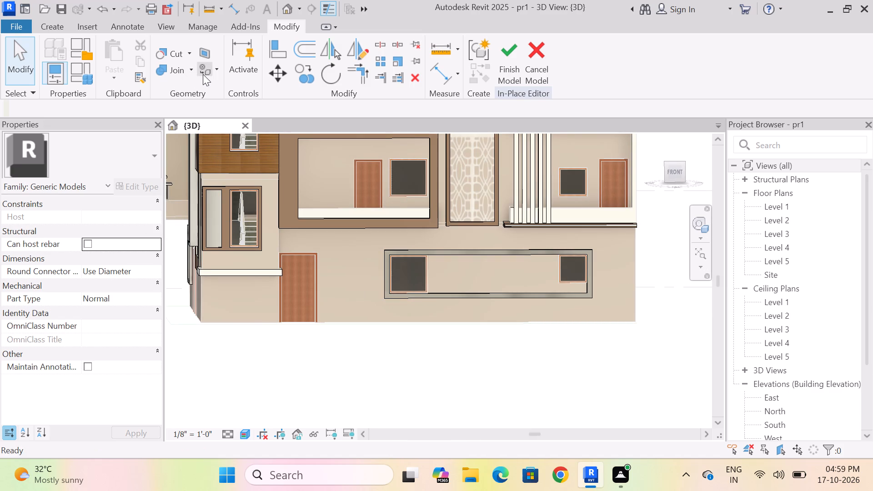
left_click(44, 184)
scroll(216, 194, "up", 12)
left_click(215, 218)
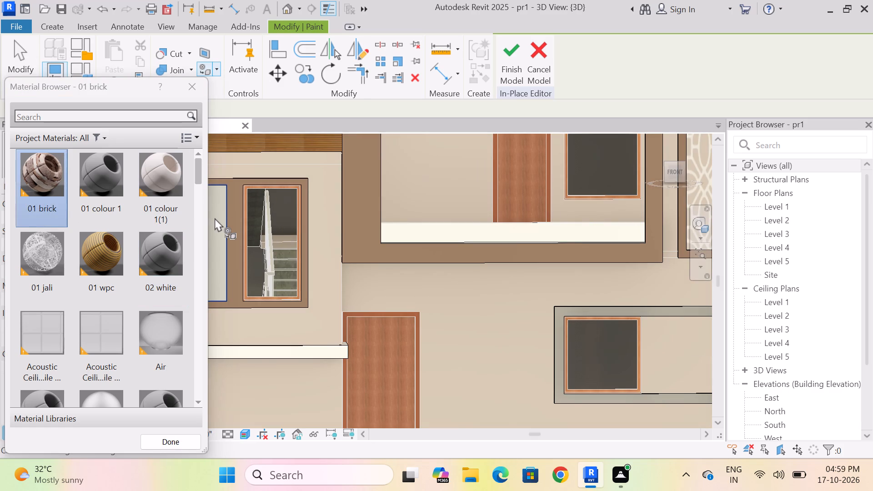
left_click(192, 88)
scroll(311, 259, "down", 8)
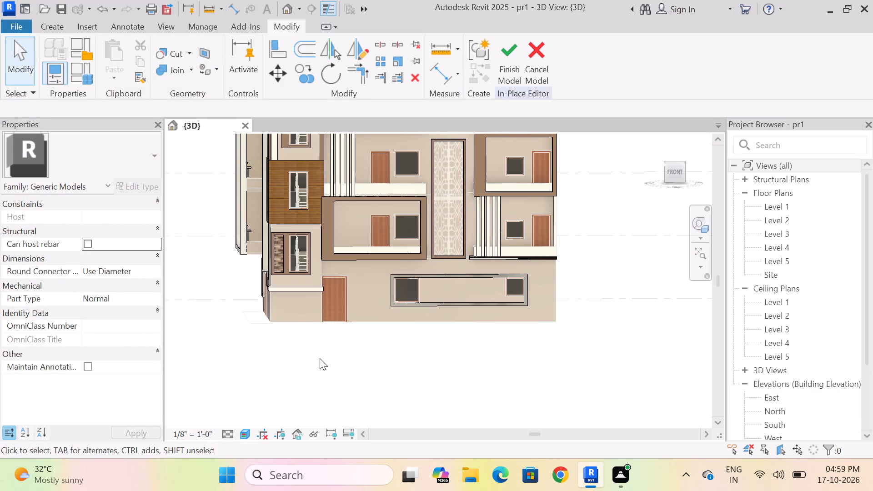
Paint the front face of the frame around the bay's brick panel and window with the 02 white material.
scroll(268, 234, "up", 6)
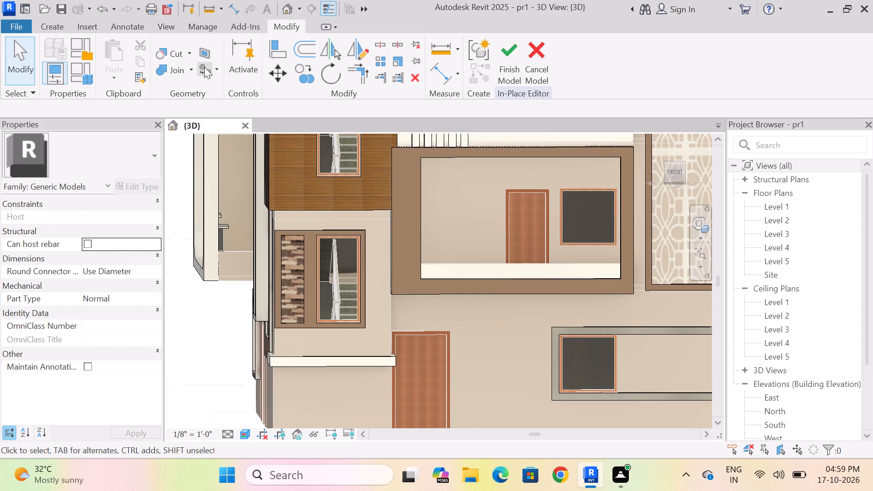
left_click(204, 67)
left_click(166, 264)
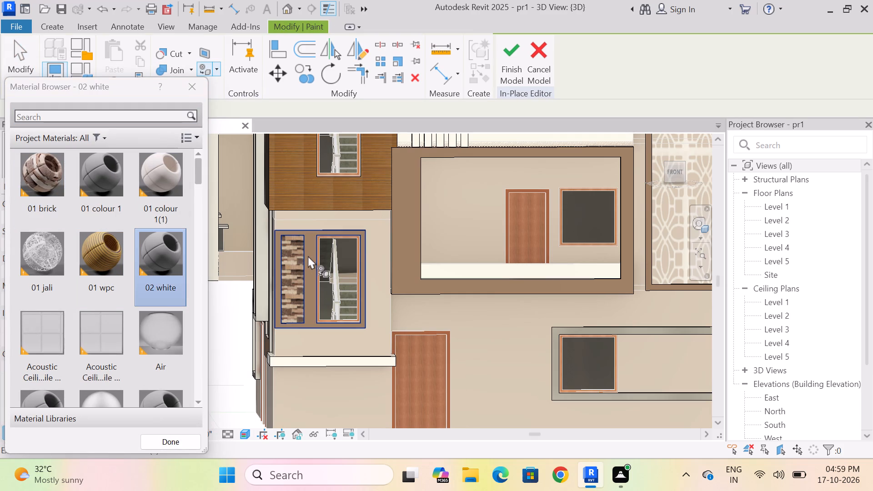
scroll(309, 251, "up", 5)
left_click(310, 250)
scroll(310, 264, "down", 13)
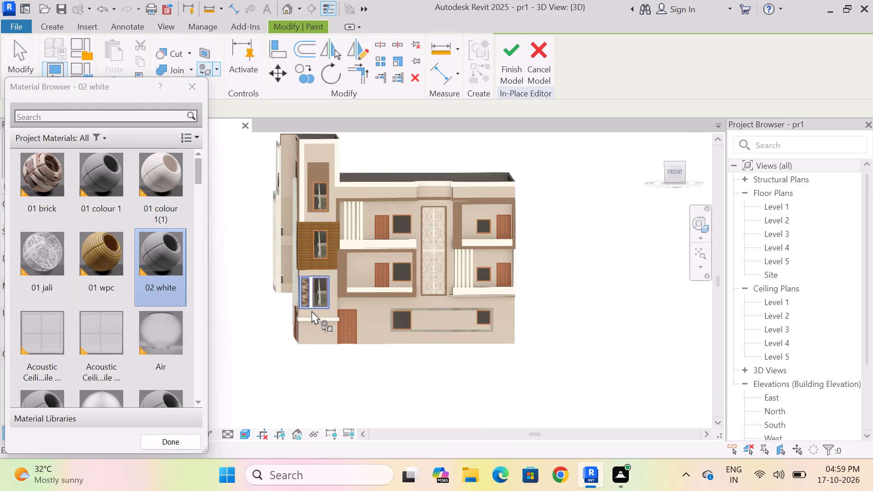
middle_click_drag(316, 361, 318, 361, "shift")
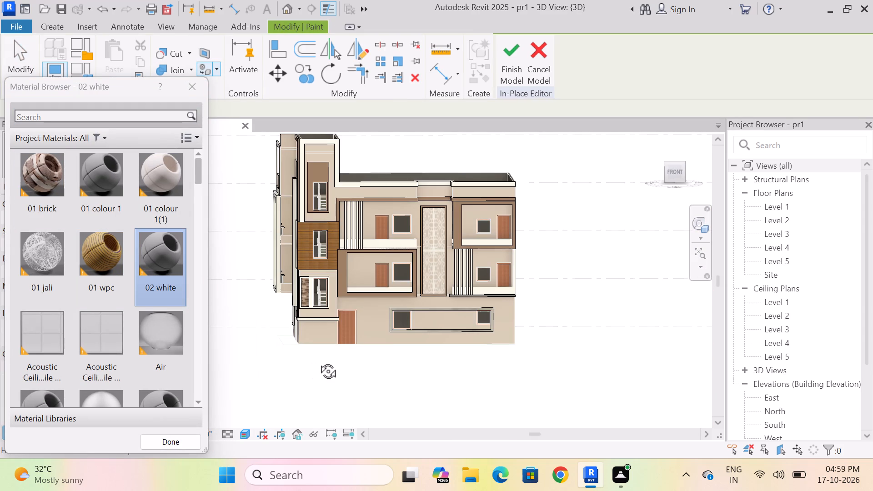
middle_click_drag(318, 361, 356, 356, "shift")
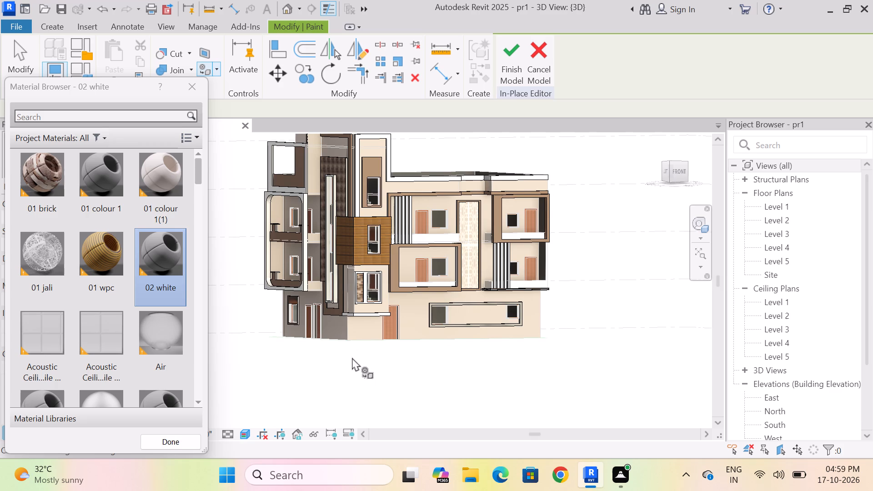
key("Escape")
Examine the whole building from the front and left to judge the repainted bay frame against the facade.
middle_click_drag(531, 362, 508, 367, "shift")
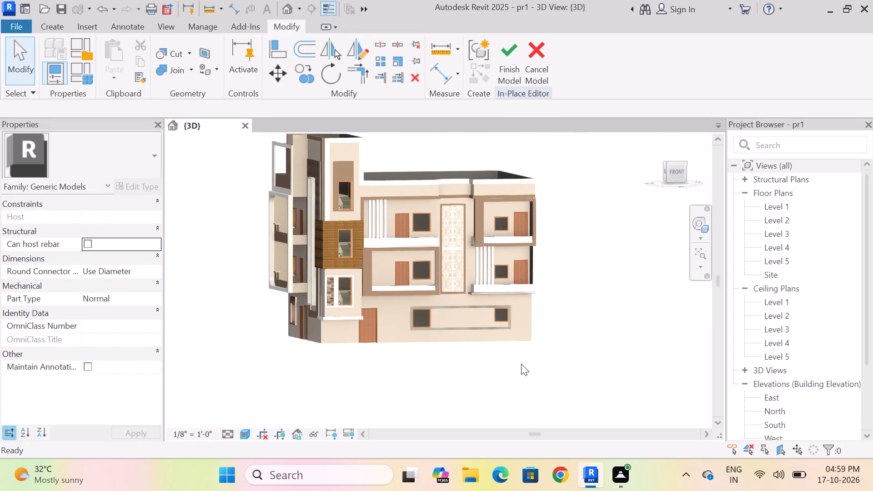
scroll(522, 364, "down", 4)
middle_click_drag(458, 391, 502, 386)
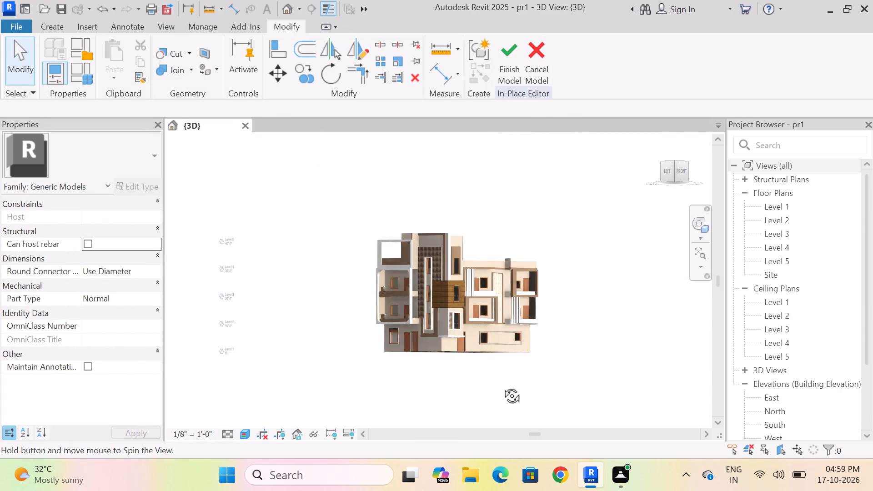
middle_click_drag(502, 386, 494, 387)
scroll(467, 359, "down", 2)
scroll(486, 386, "up", 5)
middle_click_drag(484, 383, 477, 387, "shift")
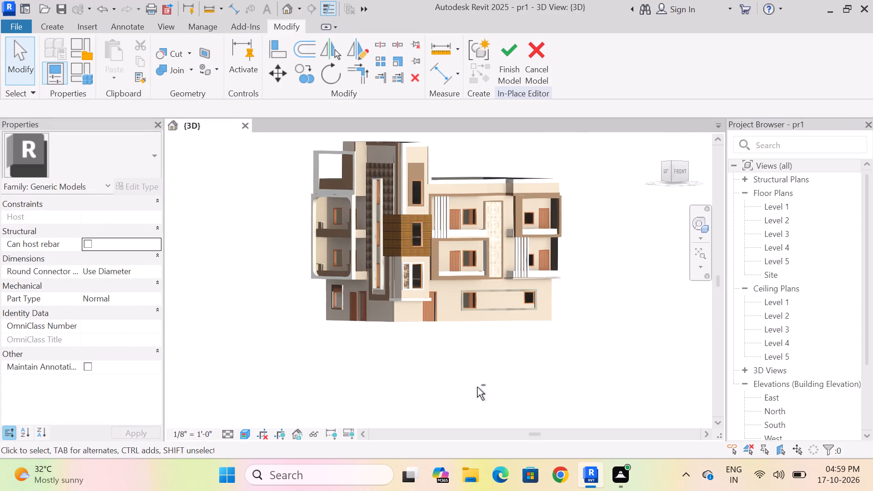
middle_click_drag(477, 387, 465, 386, "shift")
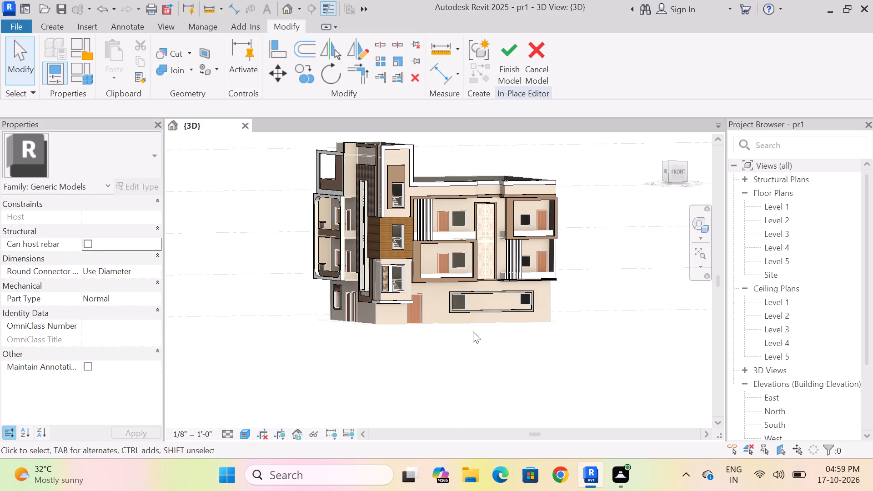
Paint the front face of the extruded surround around the two ground-floor windows with the 02 white material.
scroll(442, 344, "up", 3)
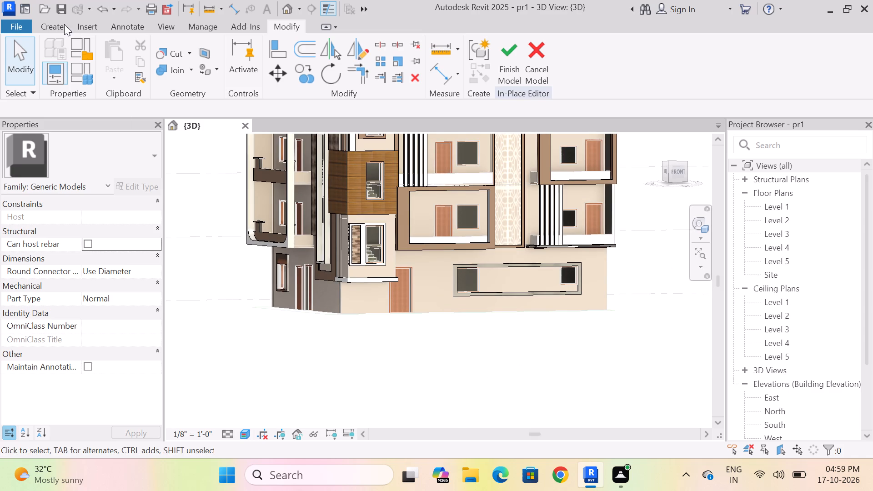
left_click(200, 64)
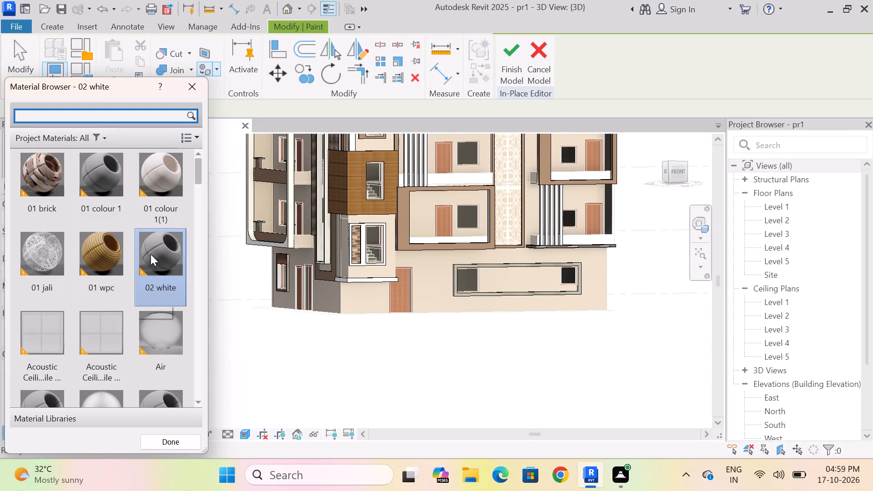
left_click(172, 255)
scroll(538, 250, "up", 17)
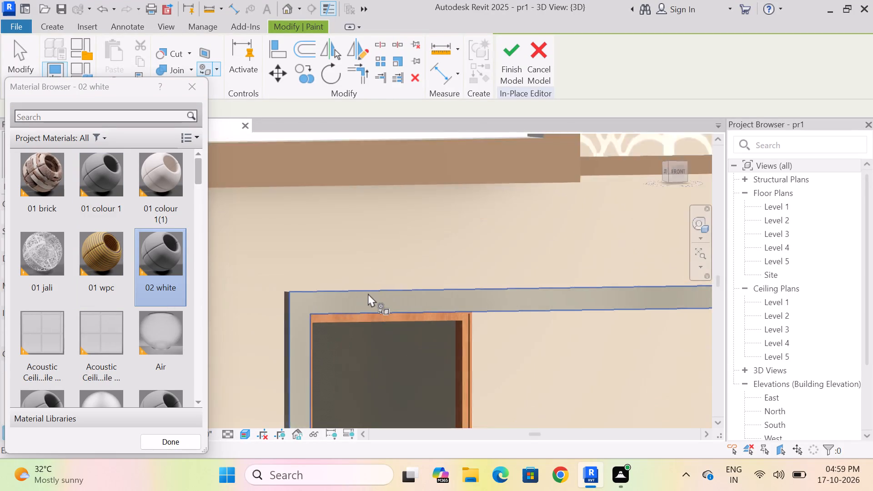
scroll(368, 293, "up", 3)
left_click(368, 293)
scroll(398, 311, "down", 15)
scroll(555, 289, "down", 5)
Paint the front, side and top edge faces of the left elevation's ground-floor window surround with the 02 white material.
scroll(283, 344, "up", 8)
scroll(373, 232, "up", 9)
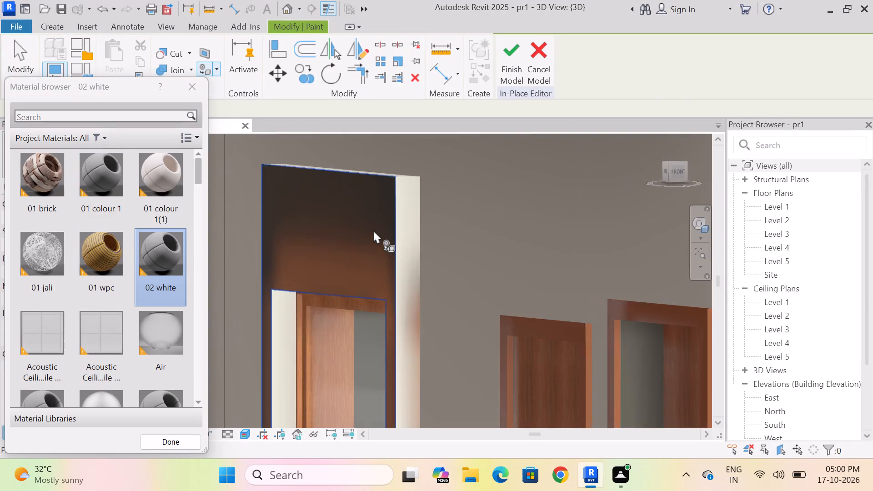
scroll(373, 230, "up", 4)
left_click(372, 206)
left_click(424, 210)
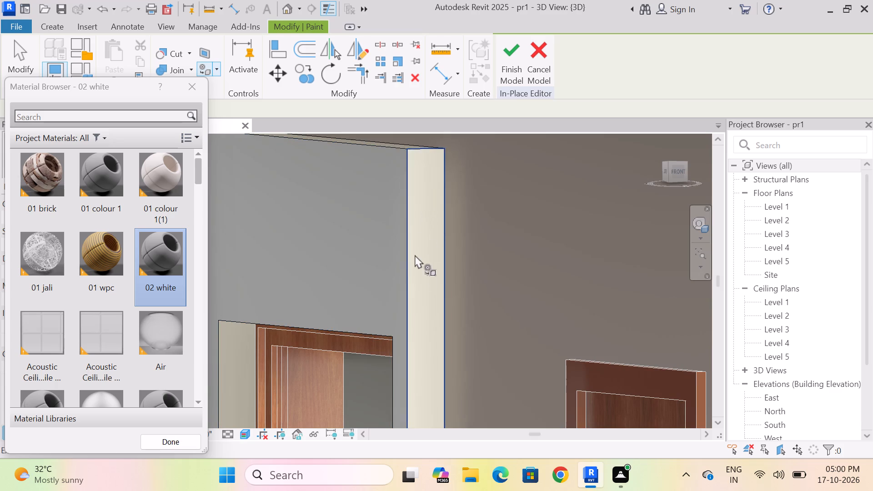
scroll(415, 260, "down", 4)
scroll(364, 183, "up", 17)
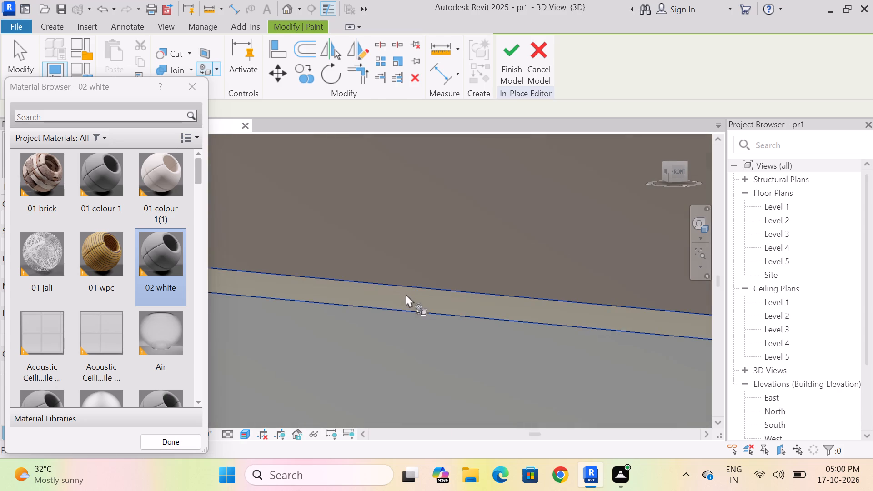
left_click(406, 295)
scroll(366, 279, "down", 20)
scroll(366, 279, "down", 7)
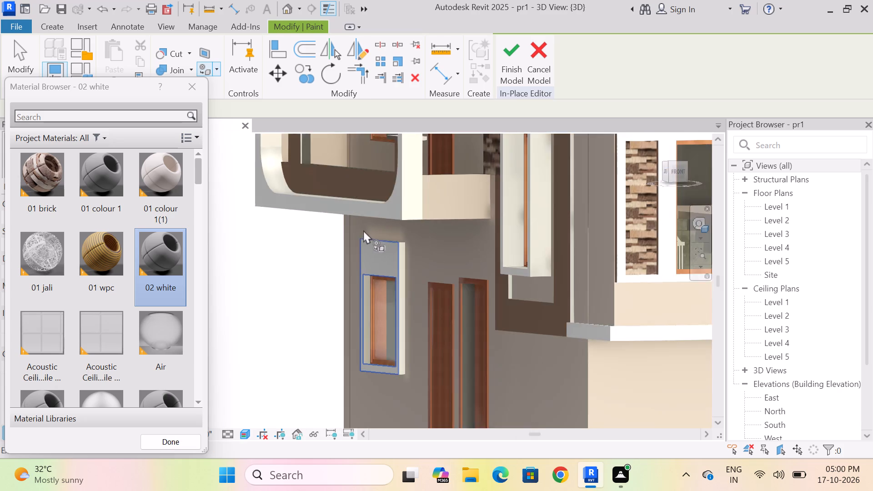
scroll(363, 230, "down", 8)
scroll(532, 245, "up", 4)
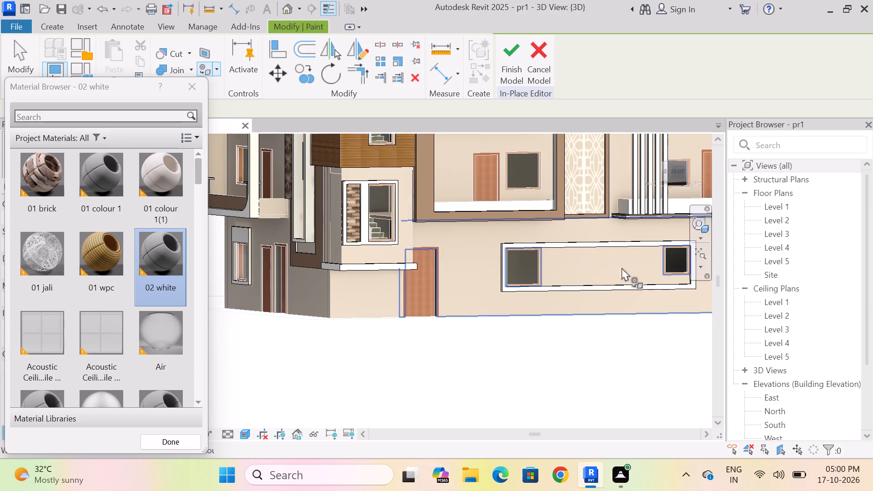
scroll(443, 270, "down", 4)
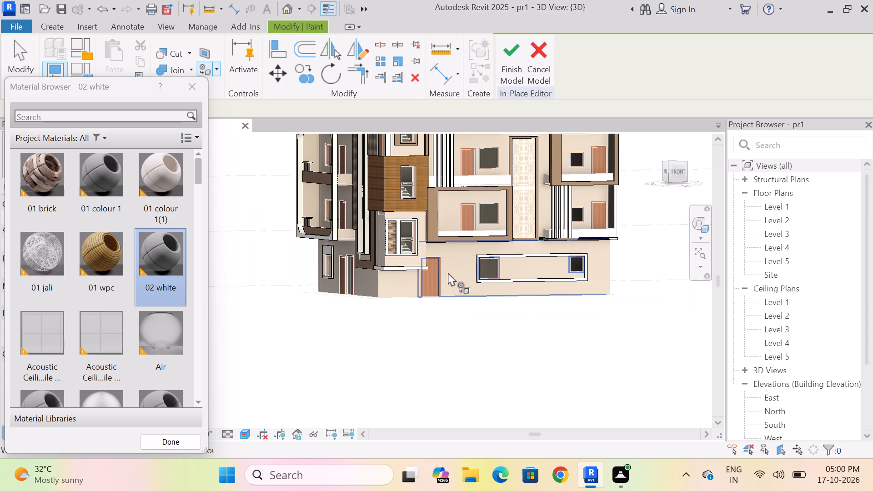
Delete the extruded surround that encloses both ground-floor front windows.
scroll(500, 267, "down", 4)
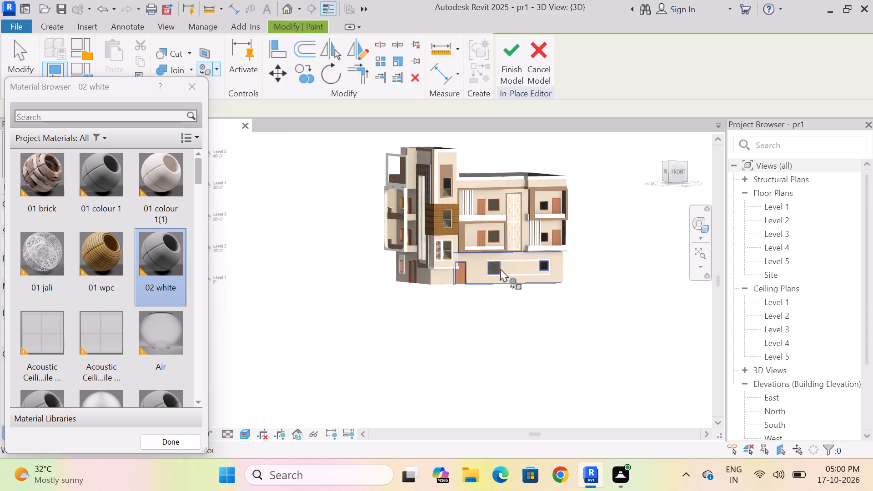
scroll(537, 266, "up", 8)
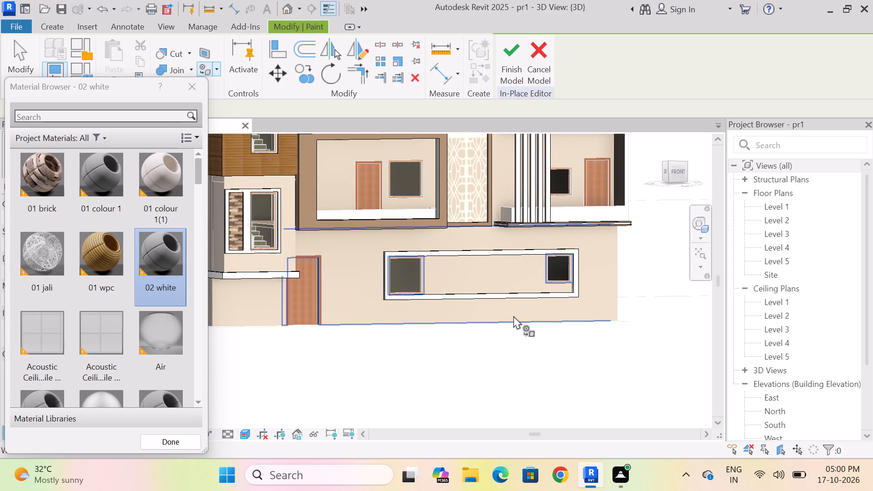
scroll(515, 315, "down", 3)
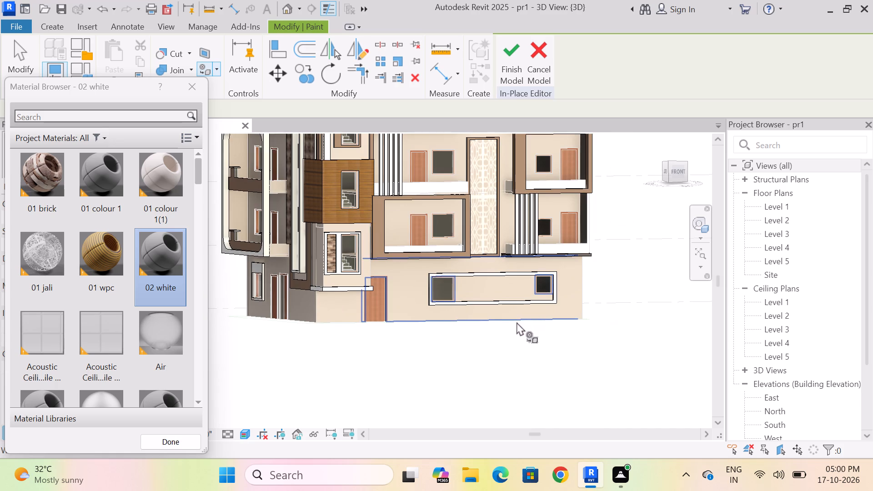
key("Escape")
key("Escape")
left_click(501, 299)
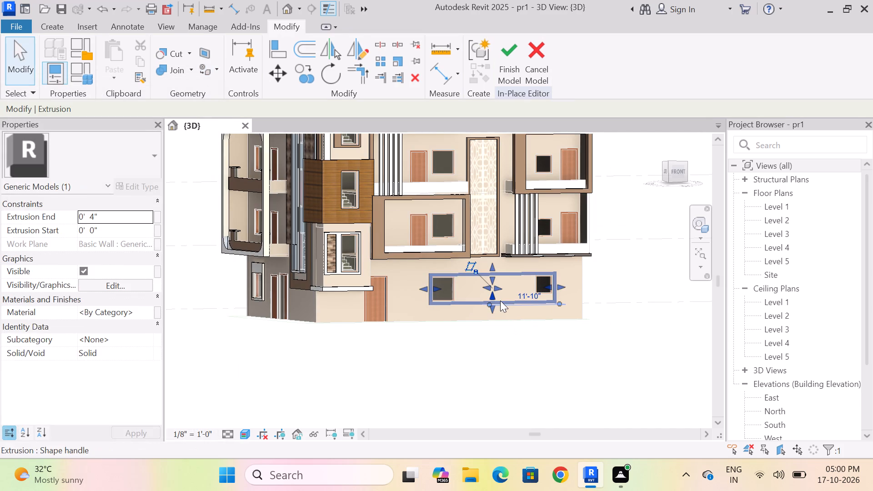
key("Delete")
Start a new extrusion in the front view with the ground-floor front wall face picked as its work plane.
left_click(679, 171)
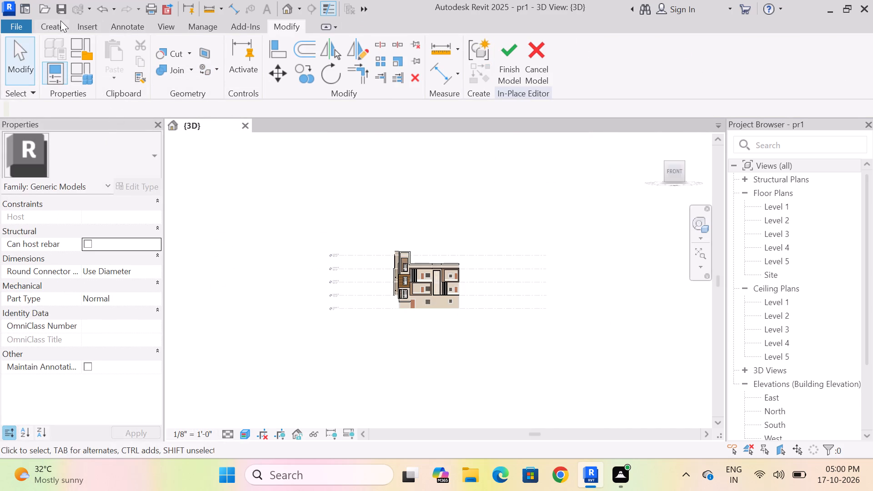
left_click(60, 20)
left_click(102, 59)
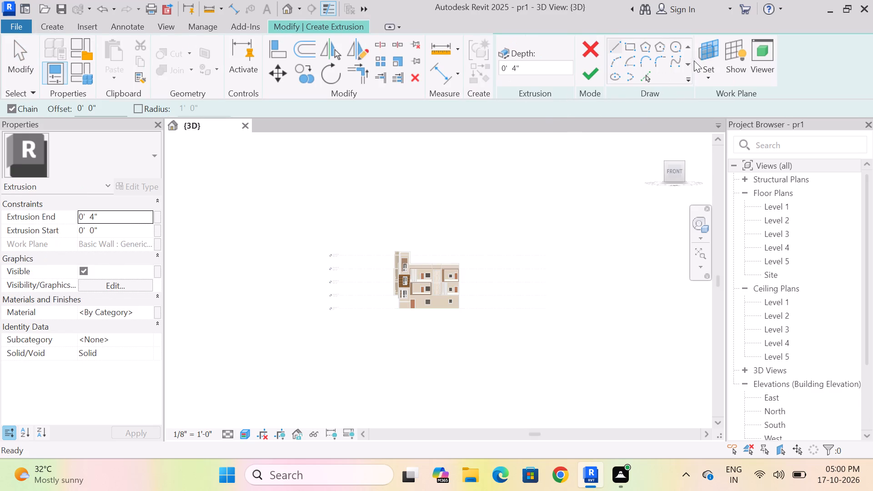
left_click(703, 50)
left_click(325, 252)
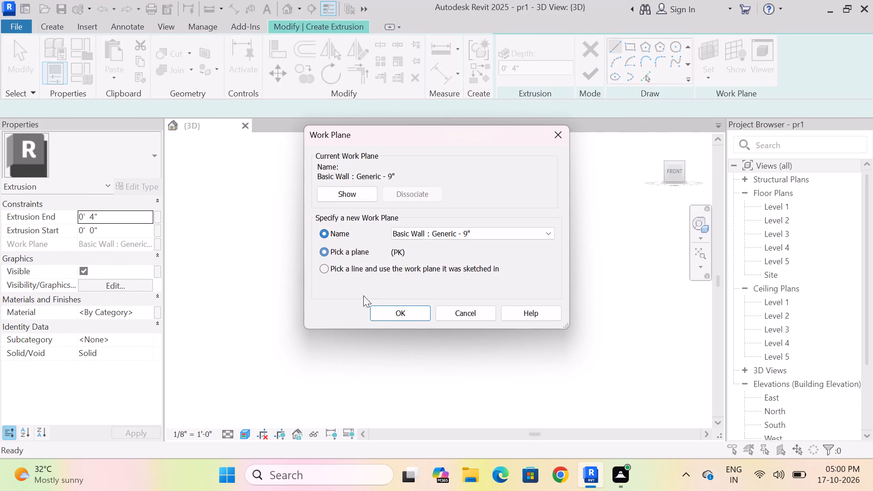
left_click(389, 309)
scroll(446, 295, "up", 14)
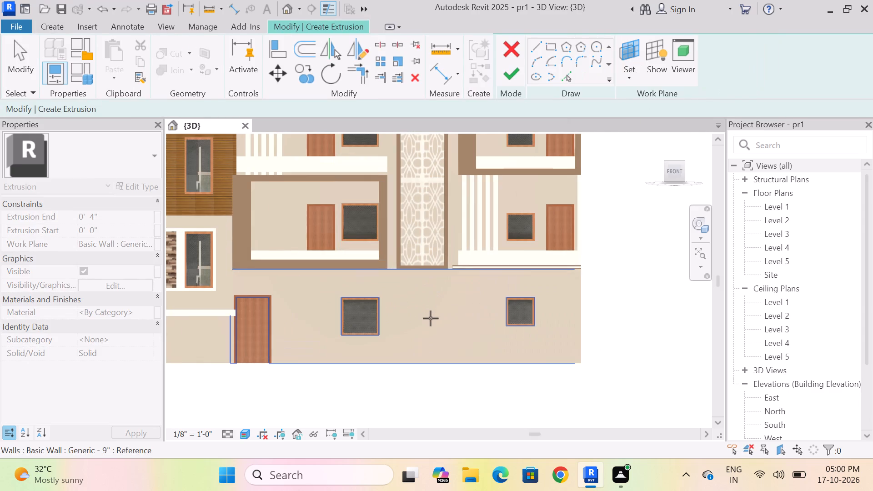
left_click(431, 318)
Sketch a rectangle offset 2" outward from the larger ground-floor window's opening, corner to corner.
left_click(630, 47)
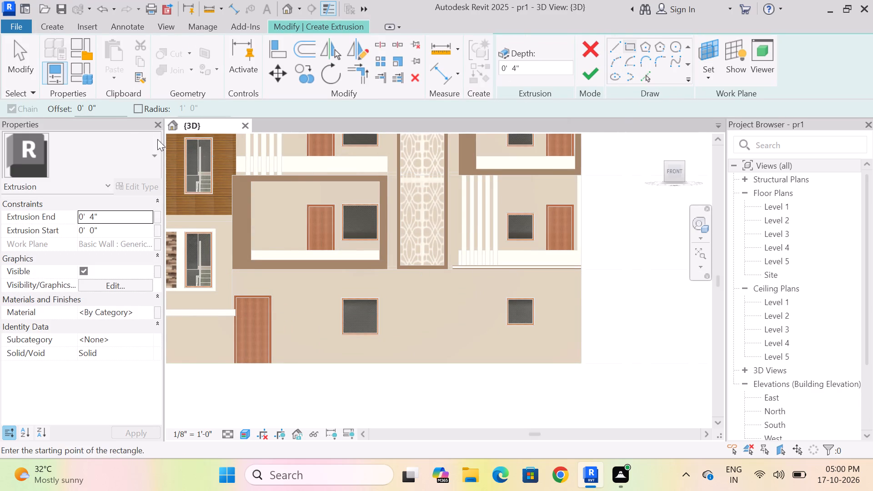
left_click(114, 112)
key("BackSpace")
key("BackSpace")
key("2")
key("Return")
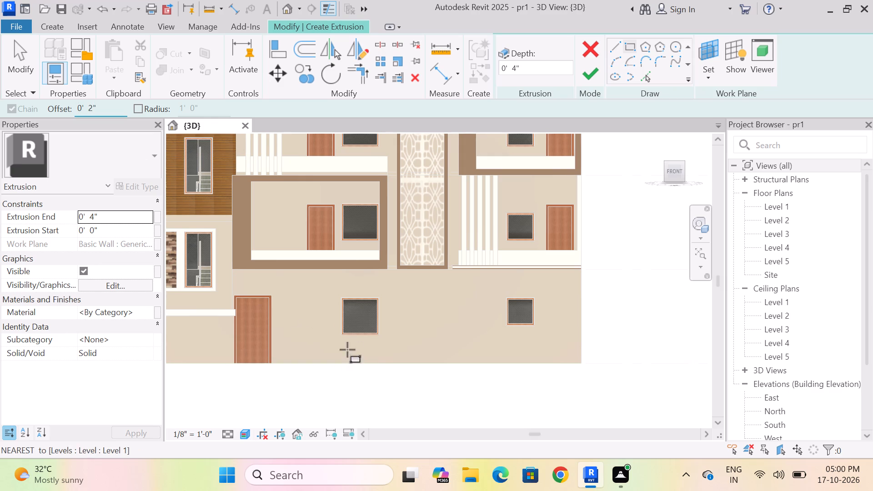
scroll(346, 311, "up", 19)
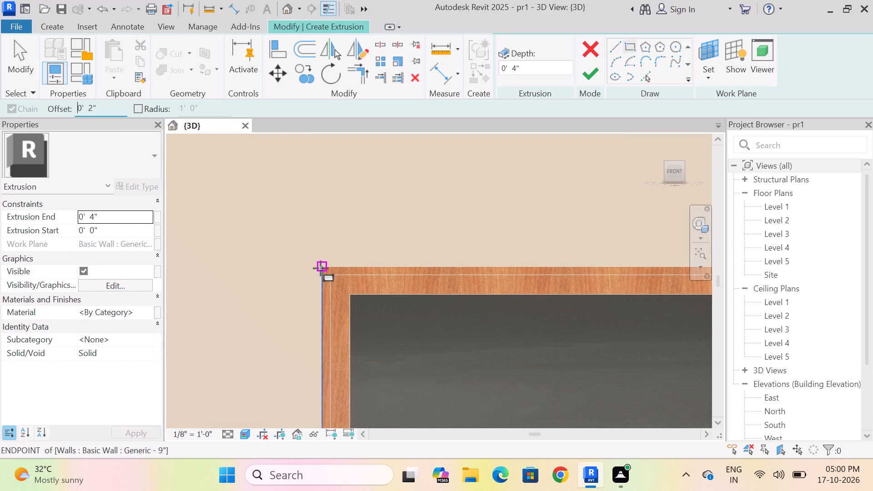
left_click(322, 264)
scroll(396, 278, "down", 14)
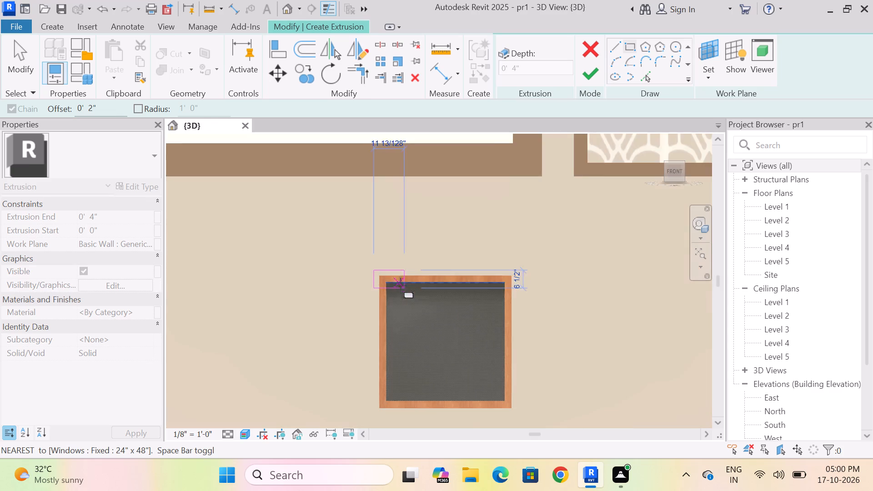
scroll(446, 354, "up", 8)
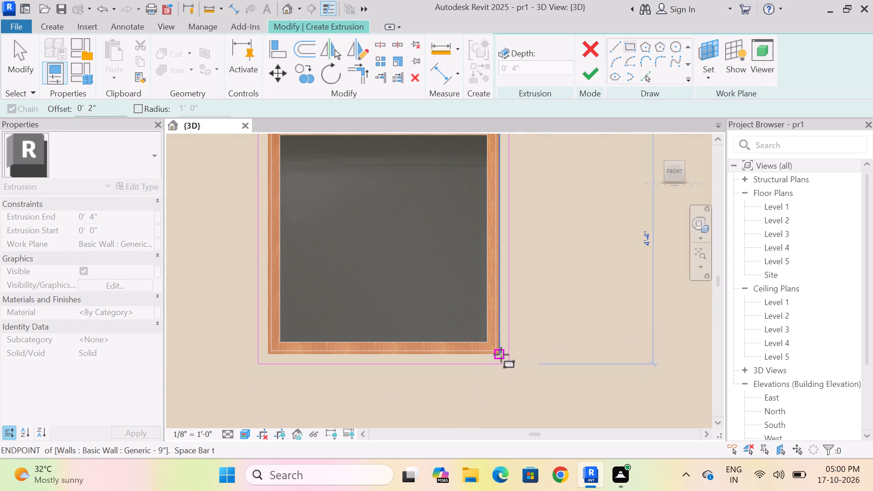
left_click(501, 355)
Sketch a matching rectangle around the smaller ground-floor window with the same 2" outward offset.
scroll(346, 311, "down", 13)
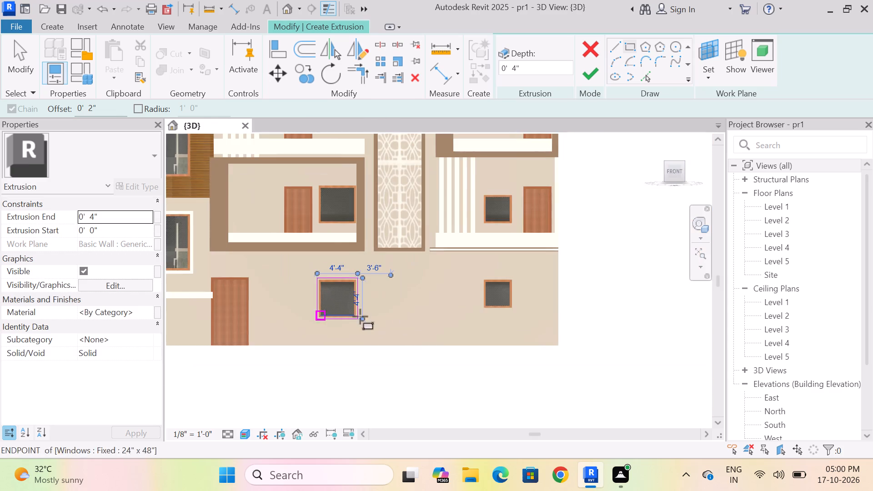
scroll(489, 288, "up", 16)
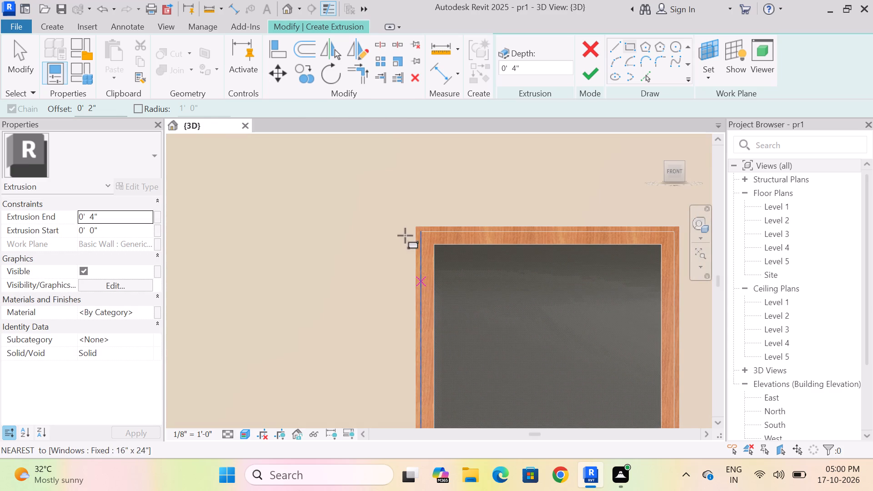
left_click(414, 225)
scroll(464, 252, "down", 8)
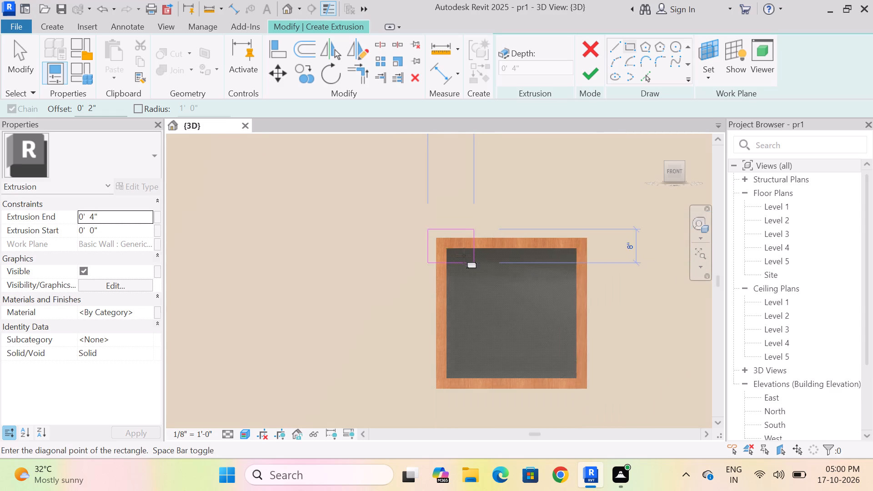
scroll(509, 331, "up", 7)
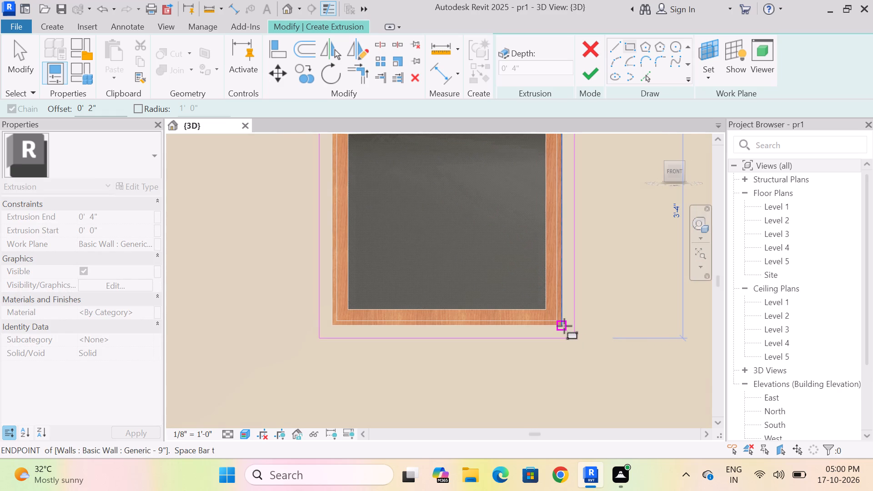
left_click(564, 326)
key("Escape")
Sketch an outer rectangle offset 4" from the existing sketch rectangle around the larger ground-floor window.
scroll(489, 308, "down", 7)
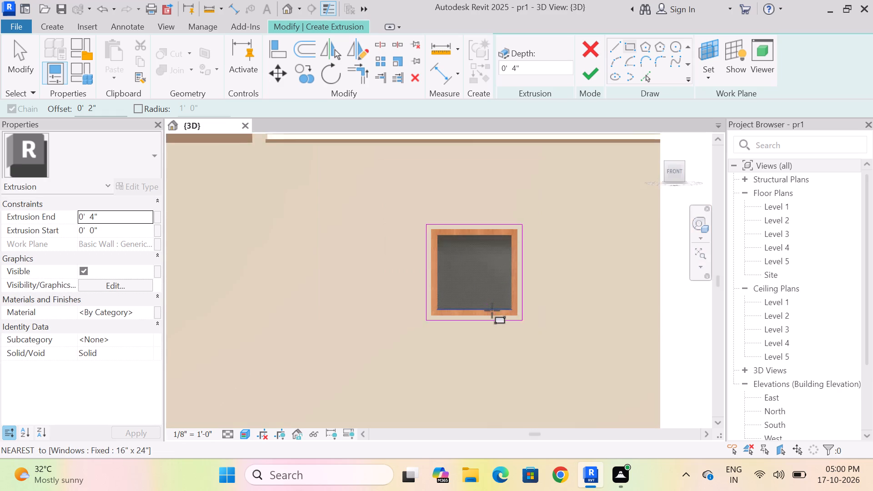
scroll(492, 311, "down", 7)
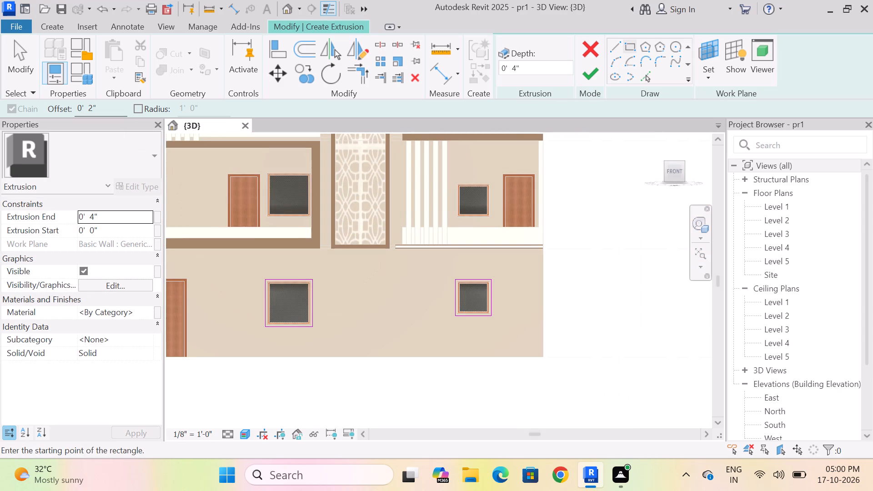
left_click(107, 110)
key("BackSpace")
key("BackSpace")
key("4")
key("Return")
scroll(241, 279, "up", 12)
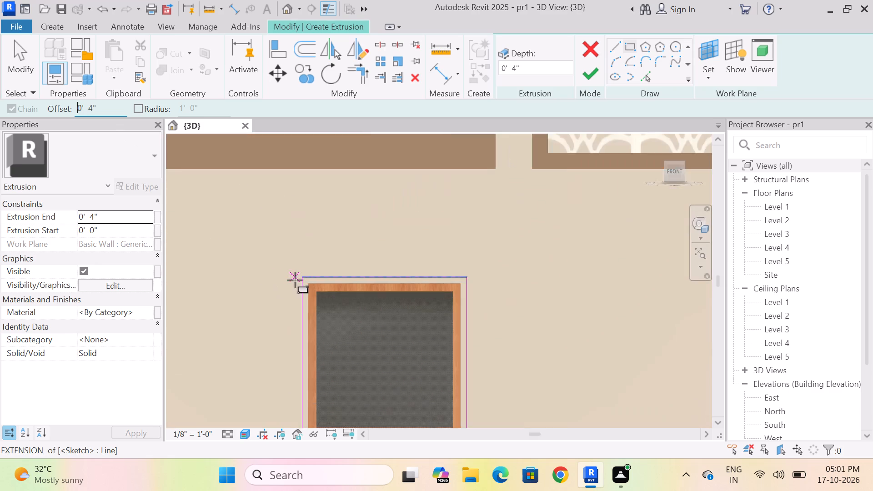
scroll(295, 280, "up", 5)
left_click(315, 271)
scroll(394, 286, "down", 3)
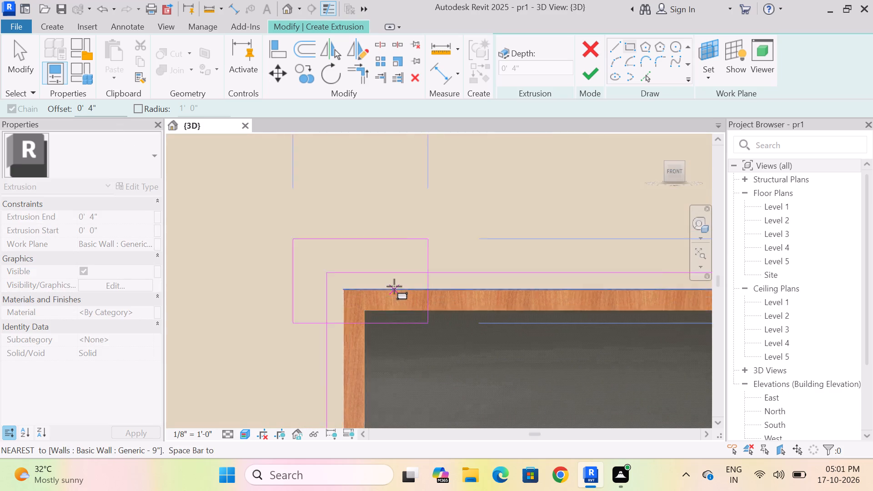
scroll(394, 286, "down", 13)
scroll(420, 341, "up", 14)
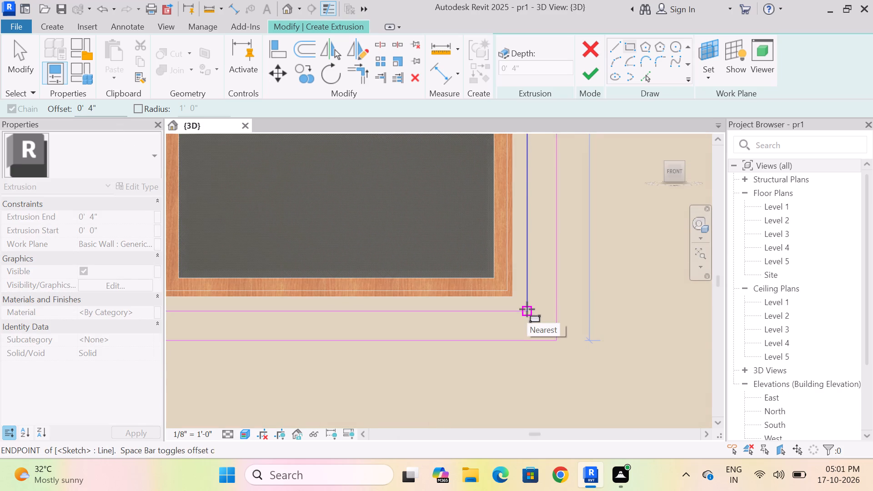
scroll(525, 309, "down", 8)
middle_click_drag(523, 311, 344, 276)
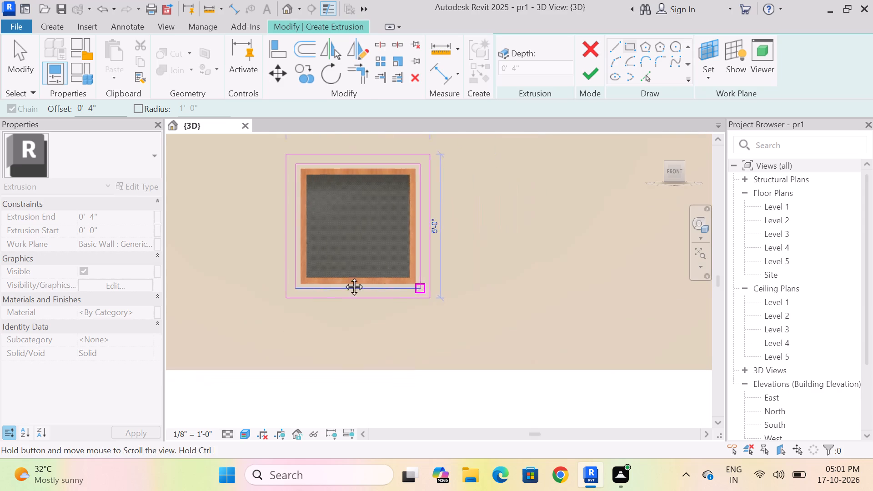
middle_click_drag(344, 276, 322, 272)
scroll(319, 272, "down", 3)
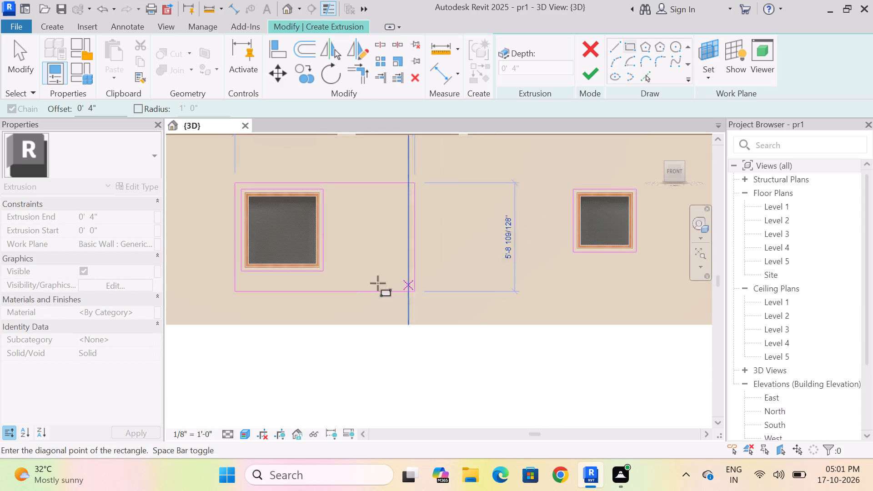
scroll(318, 278, "up", 4)
left_click(328, 266)
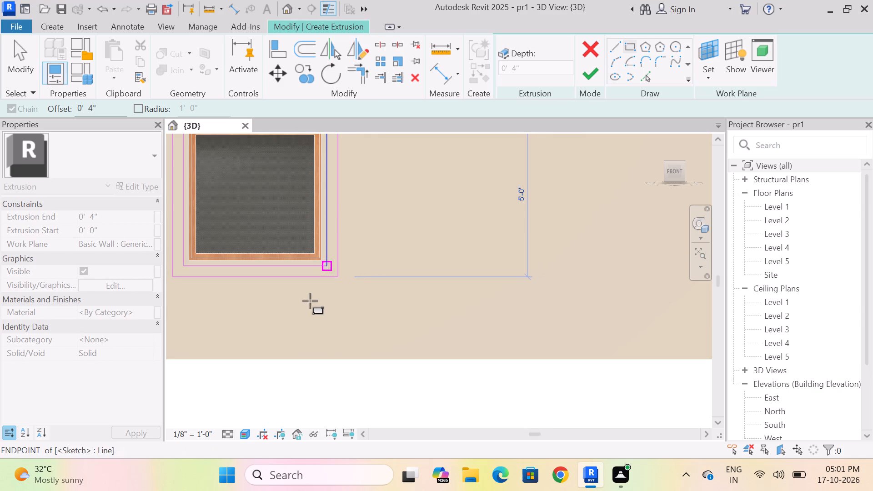
Sketch an outer rectangle offset 4" from the sketch rectangle around the smaller ground-floor window.
scroll(309, 301, "down", 7)
scroll(527, 255, "up", 8)
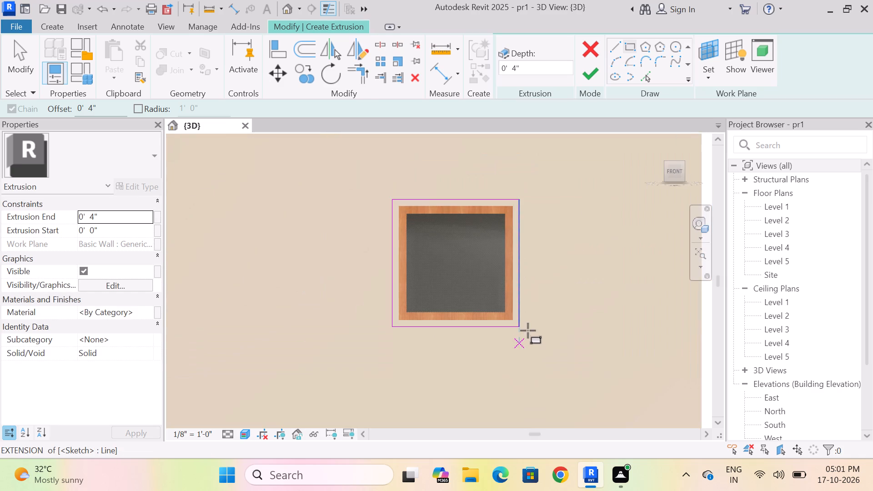
left_click(520, 326)
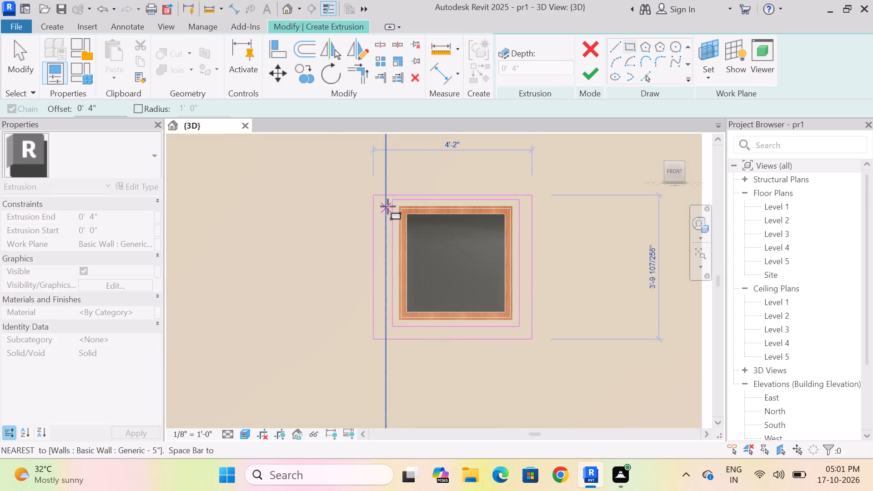
left_click(393, 201)
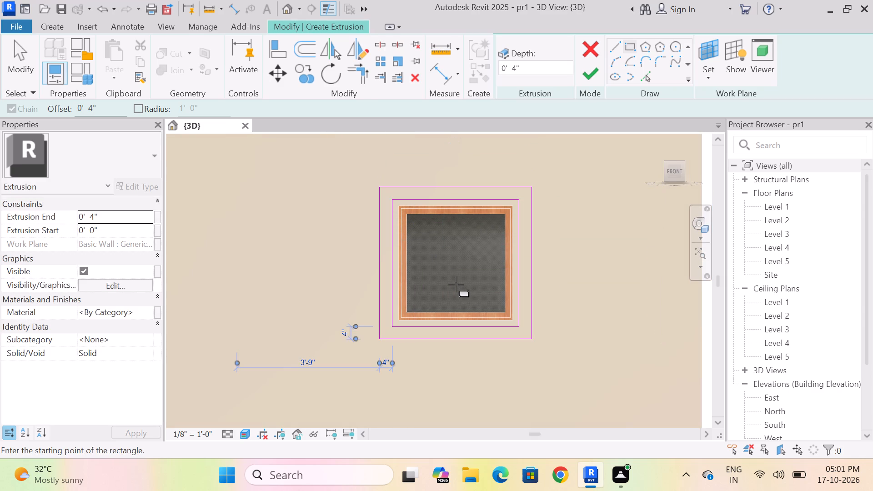
key("Escape")
Finish the sketch as a 4" deep extrusion forming separate frames around the two ground-floor windows.
scroll(461, 284, "down", 9)
scroll(375, 315, "down", 3)
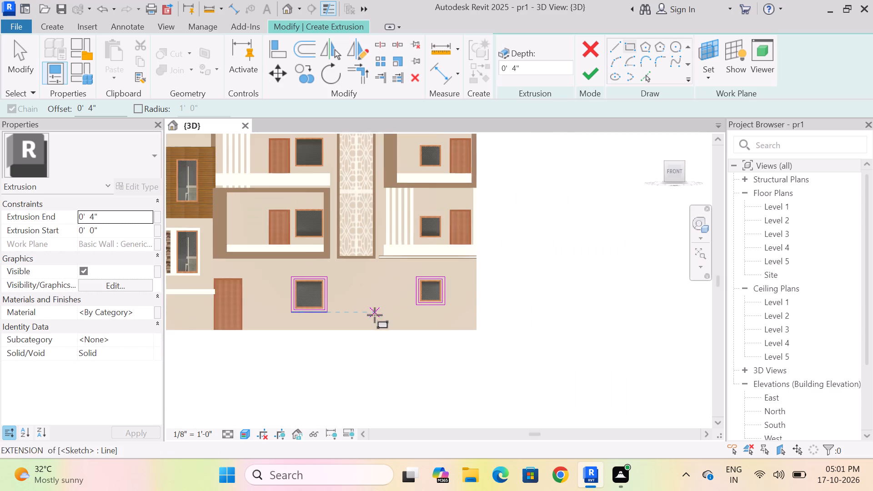
key("Escape")
left_click(518, 70)
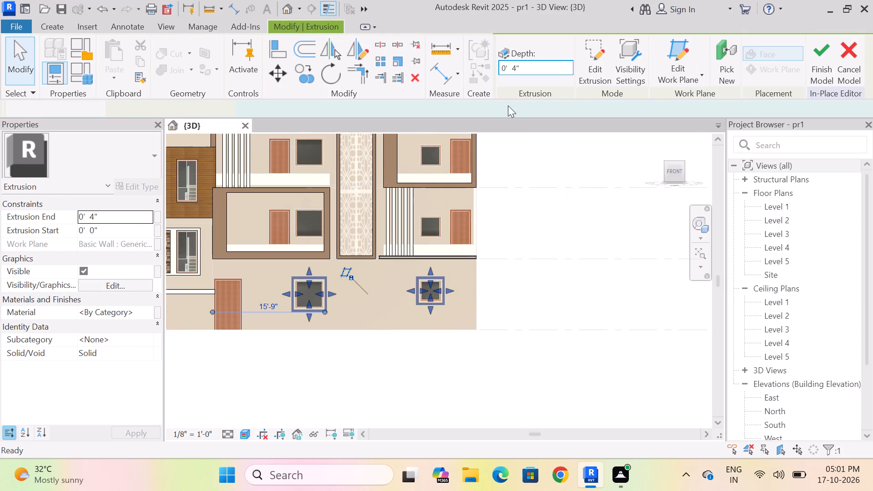
key("Escape")
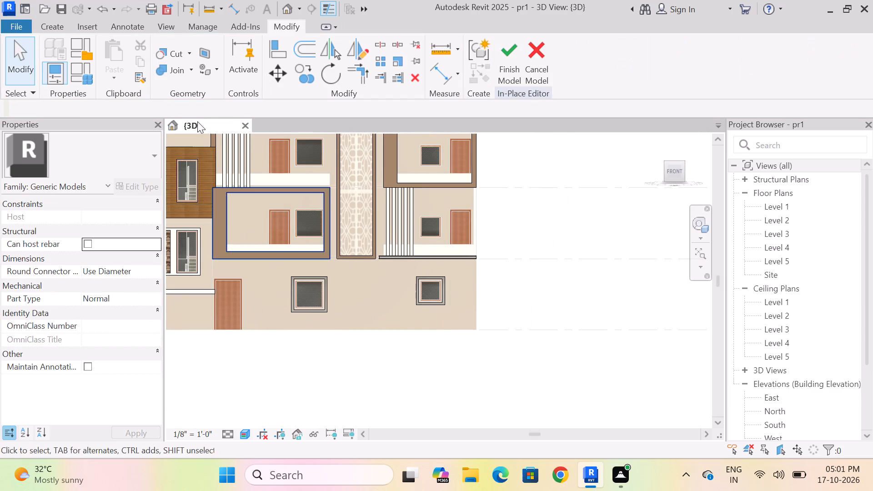
Paint the front faces of the two ground-floor window frames with the material 01 colour 1(1).
left_click(200, 69)
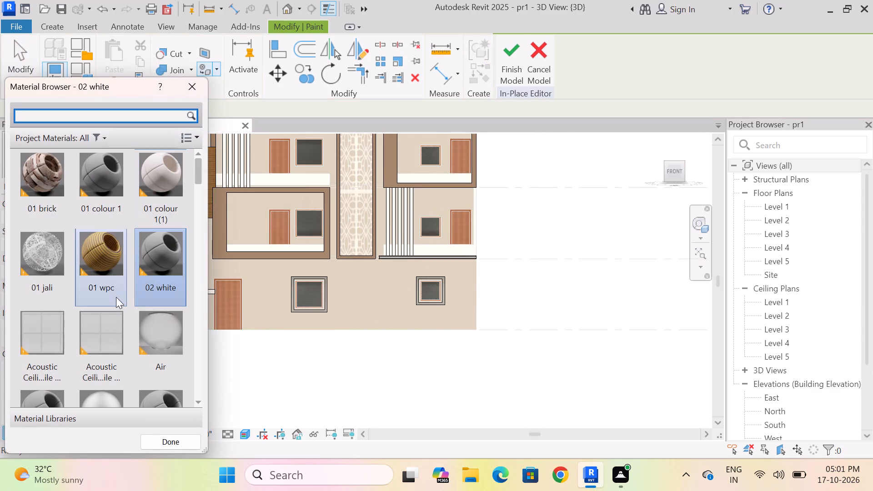
left_click(156, 187)
scroll(304, 293, "up", 17)
left_click(316, 262)
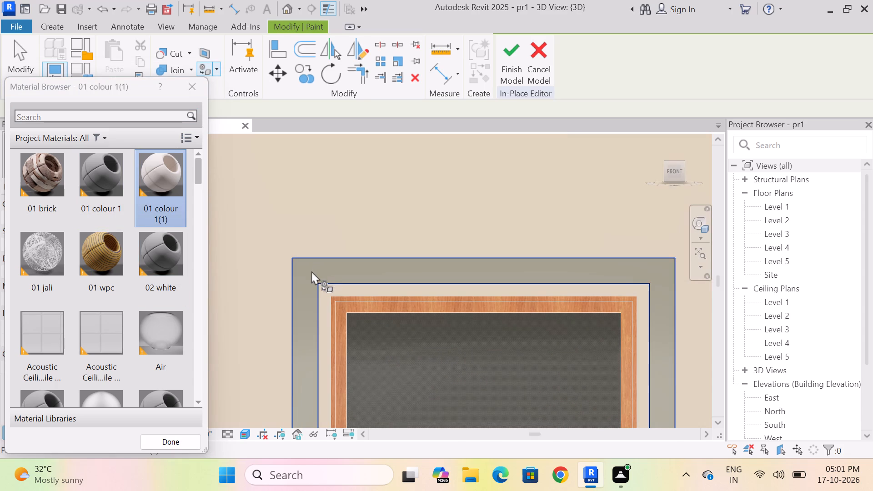
left_click(311, 272)
Examine the painted window frames against the whole facade, from the front and from the left corner of the building.
scroll(311, 272, "down", 4)
scroll(310, 232, "down", 9)
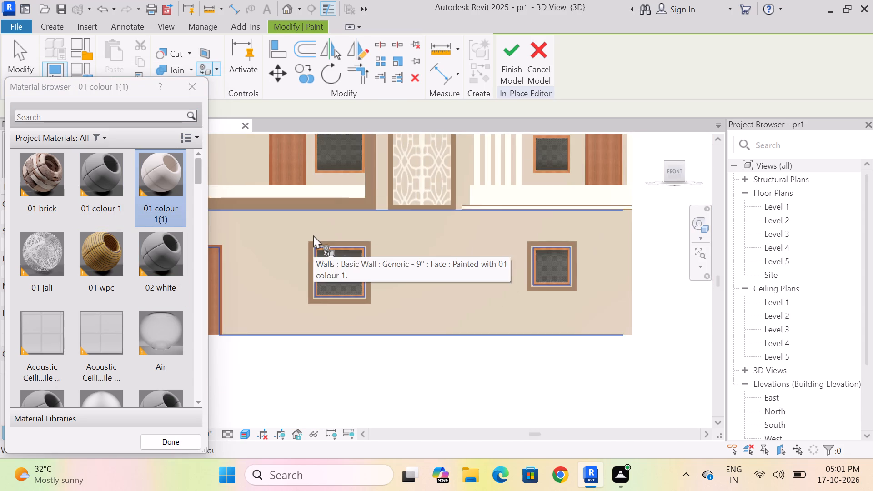
scroll(313, 237, "down", 6)
scroll(498, 337, "down", 4)
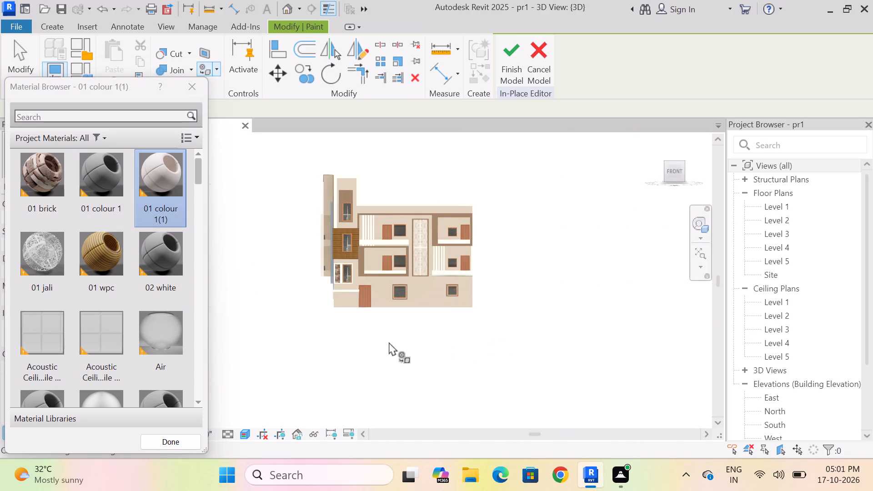
scroll(344, 322, "up", 3)
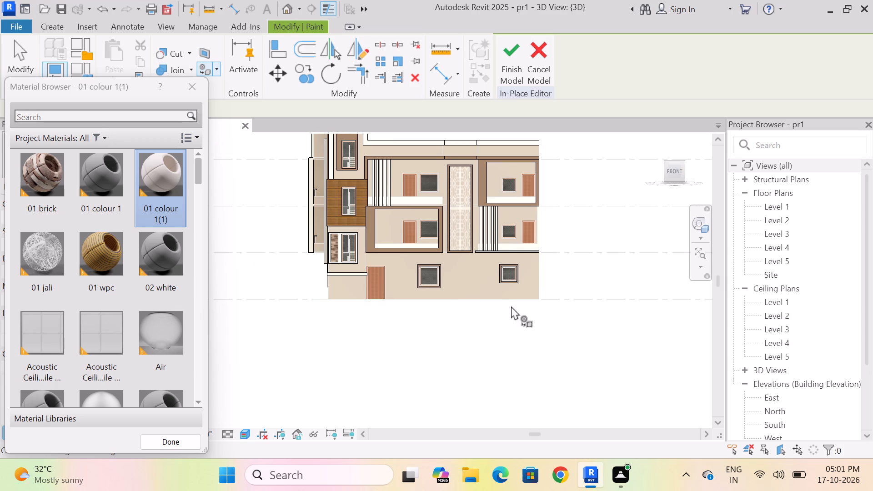
scroll(496, 277, "up", 7)
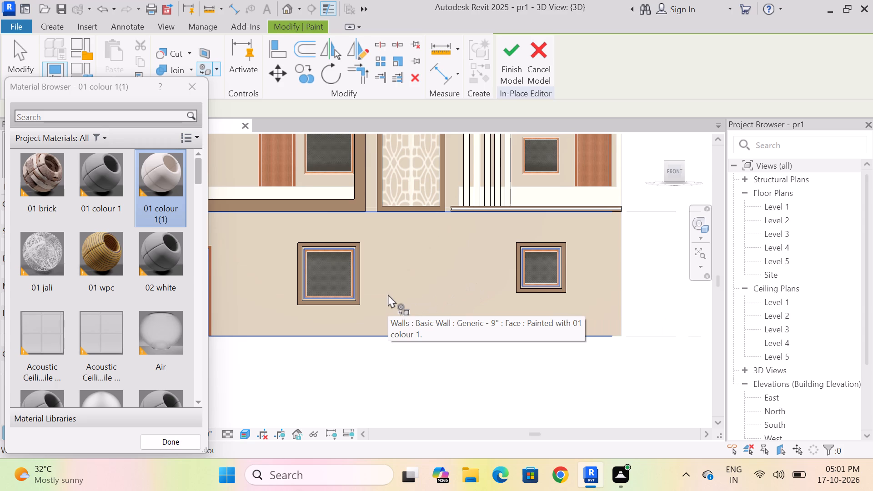
scroll(388, 294, "down", 4)
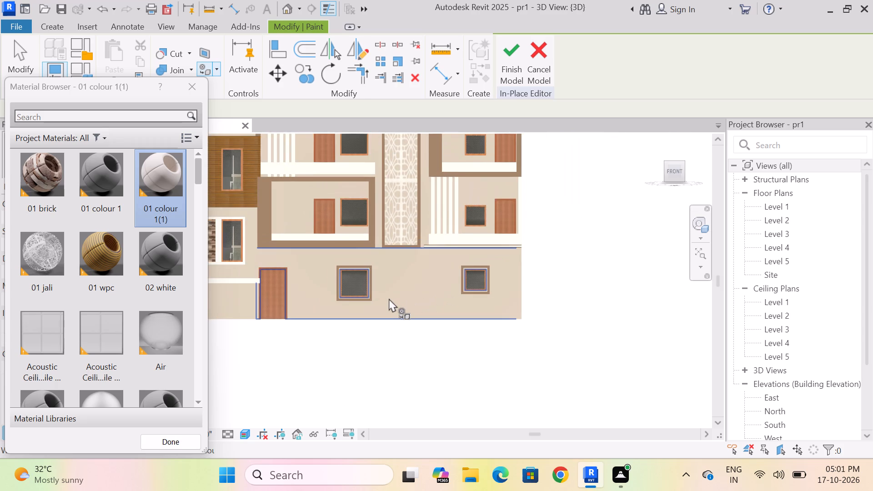
scroll(418, 298, "down", 2)
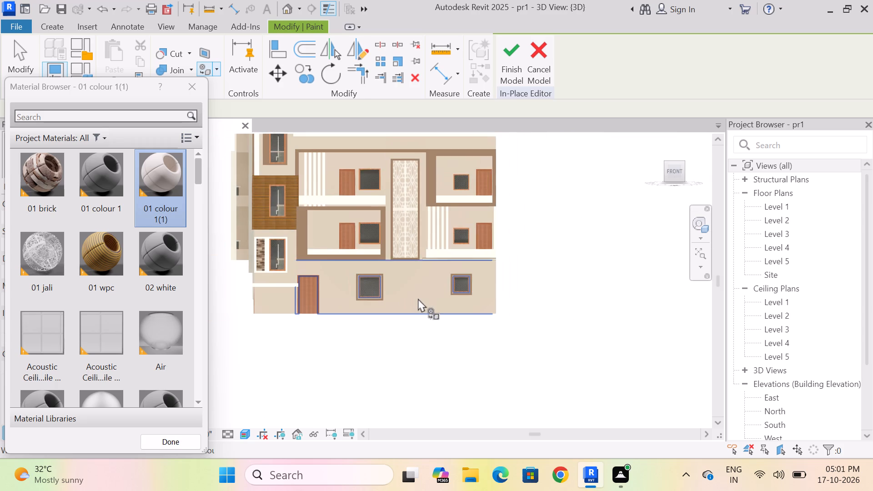
scroll(419, 299, "down", 3)
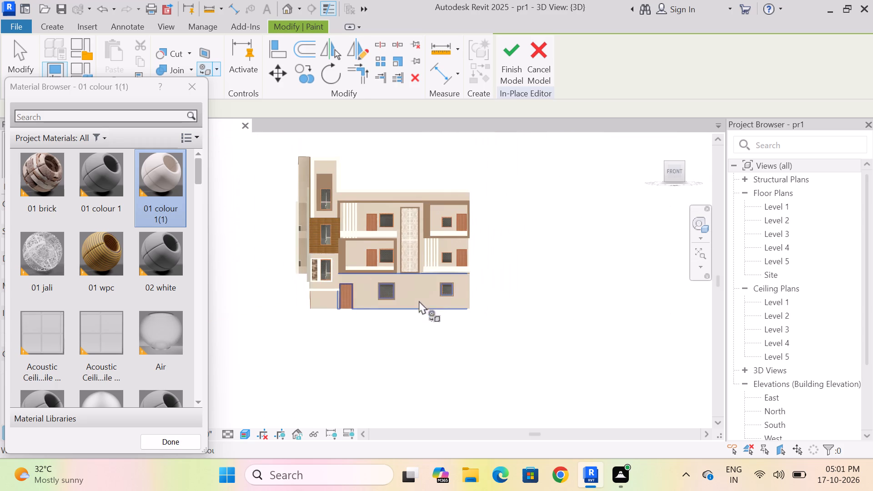
middle_click_drag(382, 339, 451, 355, "shift")
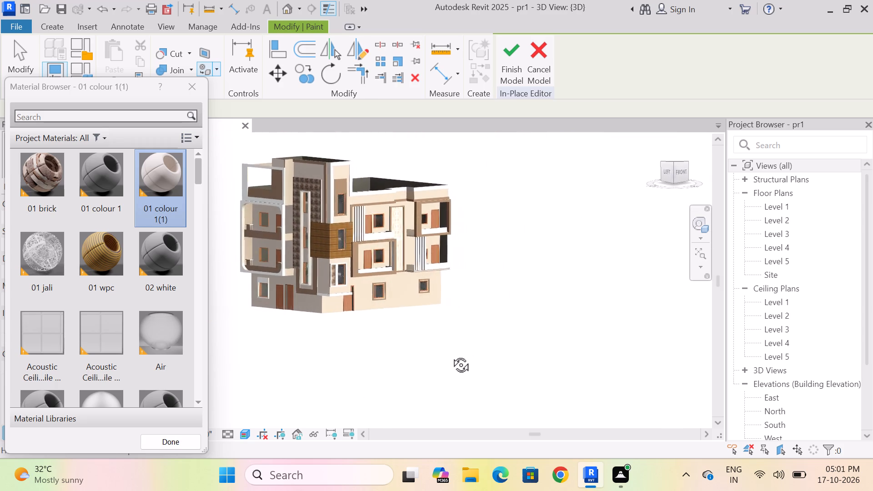
middle_click_drag(451, 355, 486, 350, "shift")
middle_click_drag(479, 338, 474, 337, "shift")
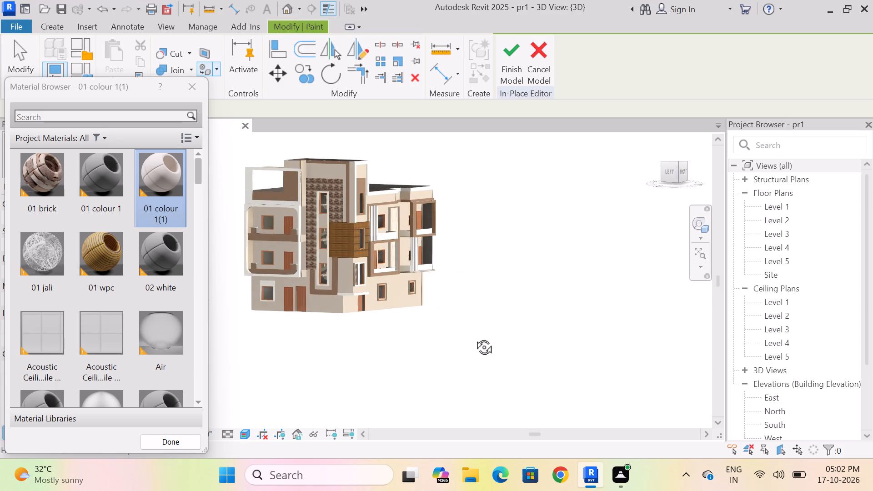
middle_click_drag(474, 337, 473, 337, "shift")
Leave the Paint tool and finish the in-place model of the window frames.
left_click(192, 90)
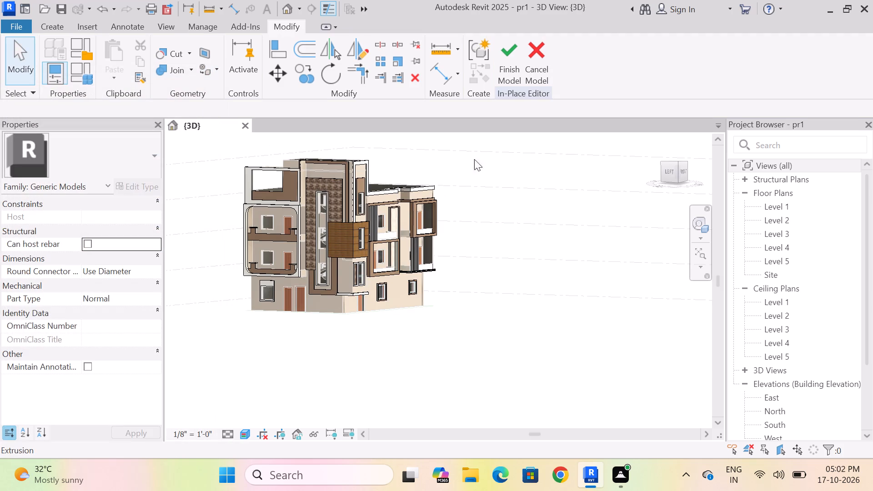
left_click(508, 60)
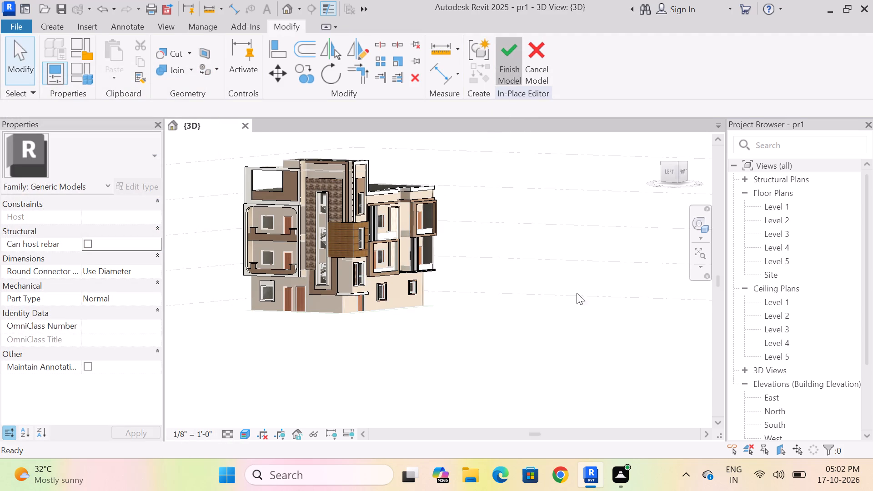
Open the Level 1 floor plan.
left_click(747, 289)
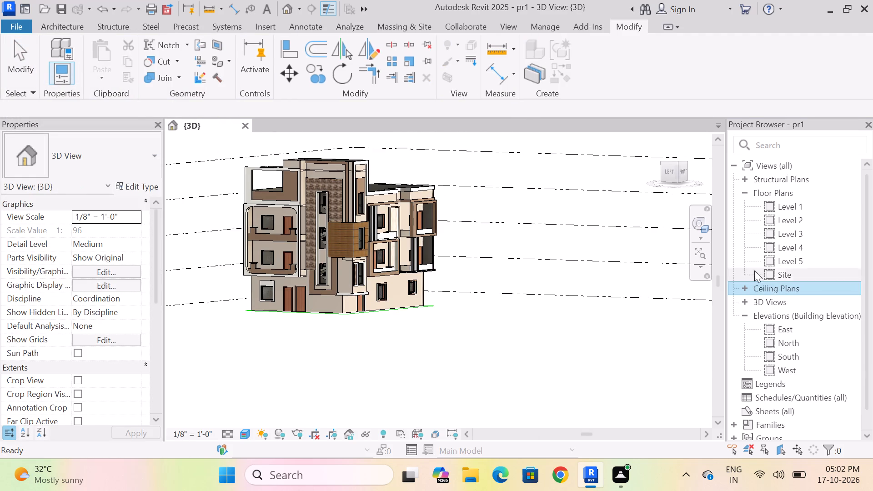
double_click(778, 206)
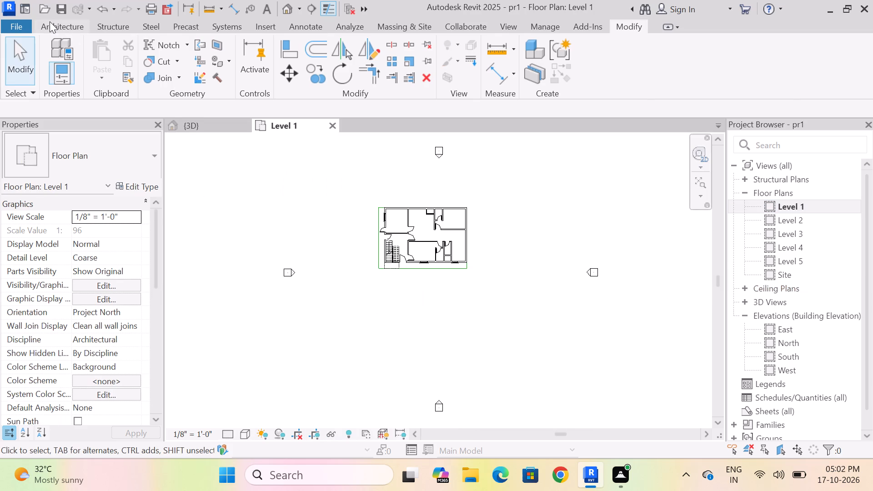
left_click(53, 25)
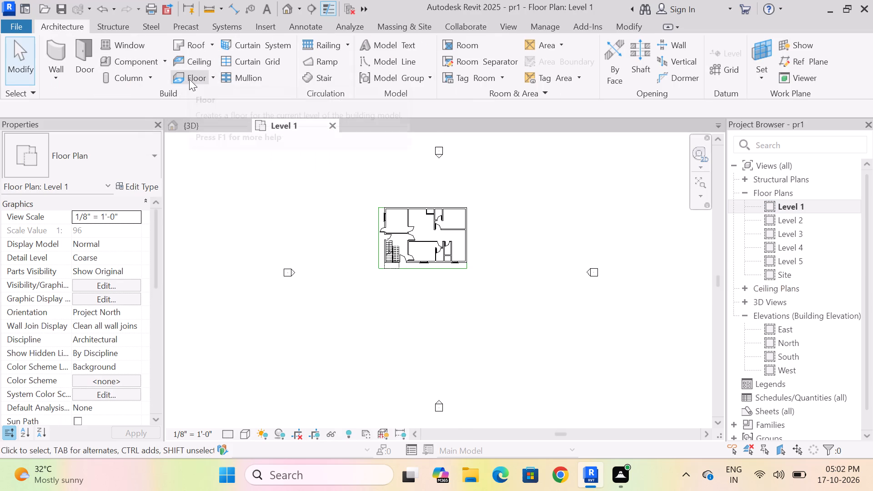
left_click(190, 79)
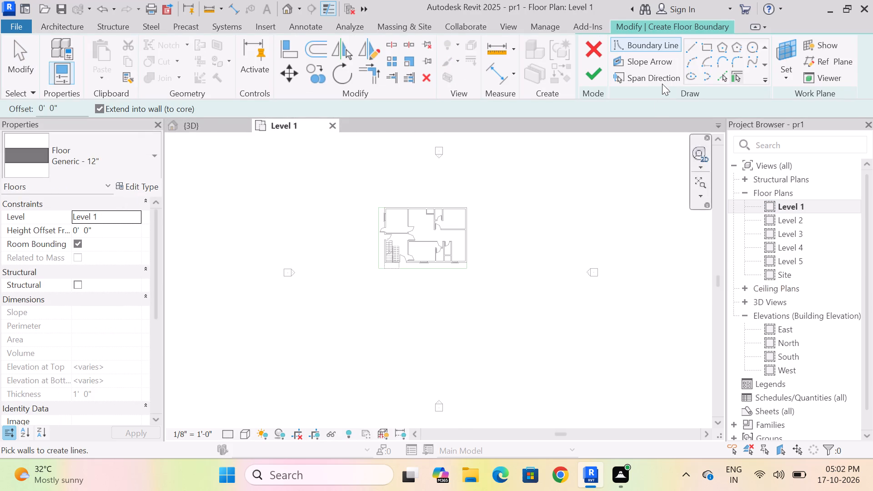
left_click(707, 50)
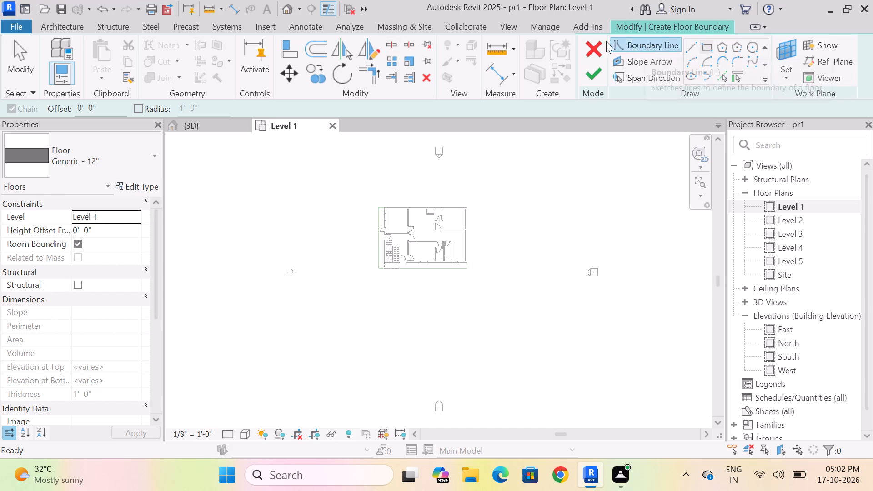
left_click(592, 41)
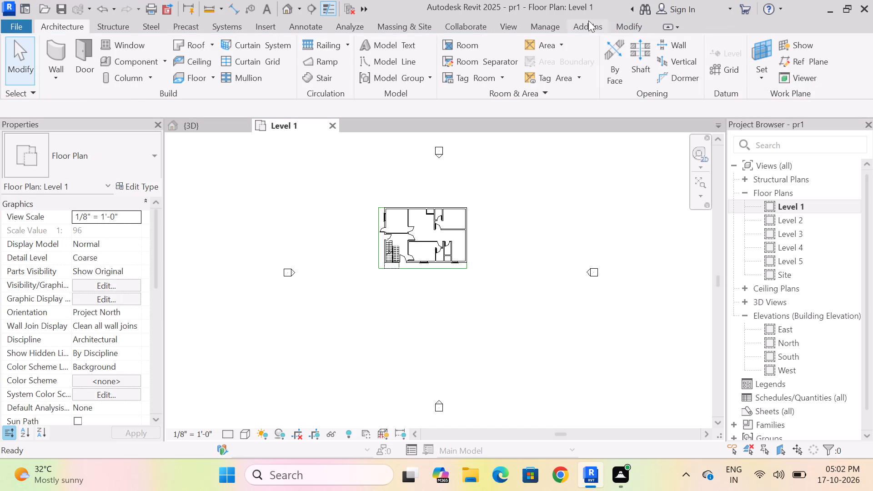
Create a Toposolid 1 terrain on Level 1 from a sketched rectangle about 540' by 260' surrounding the building.
left_click(617, 24)
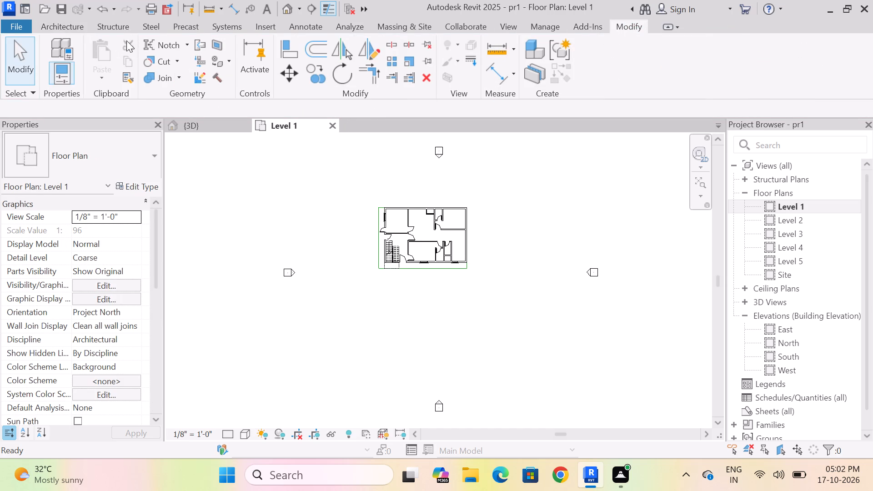
left_click(452, 26)
left_click(406, 26)
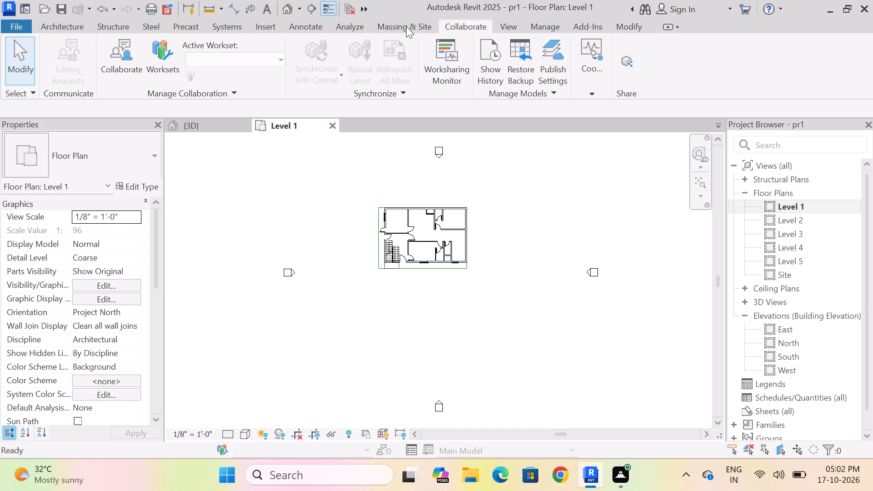
left_click(392, 63)
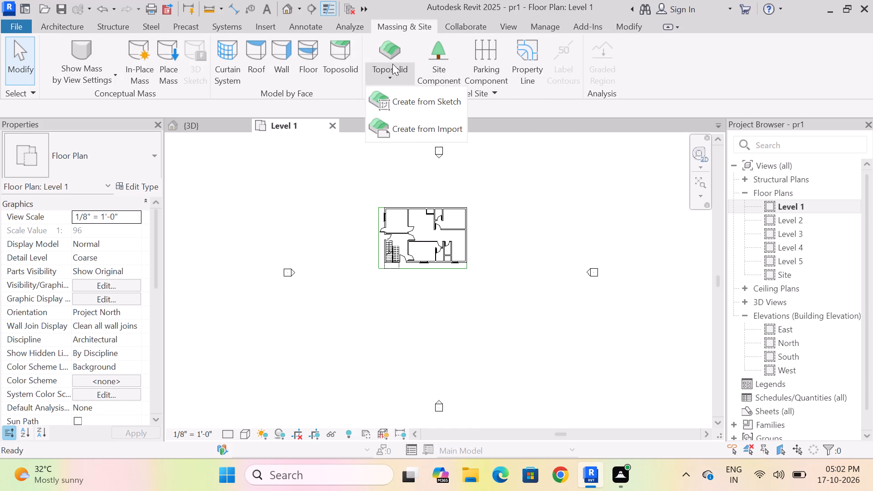
left_click(404, 105)
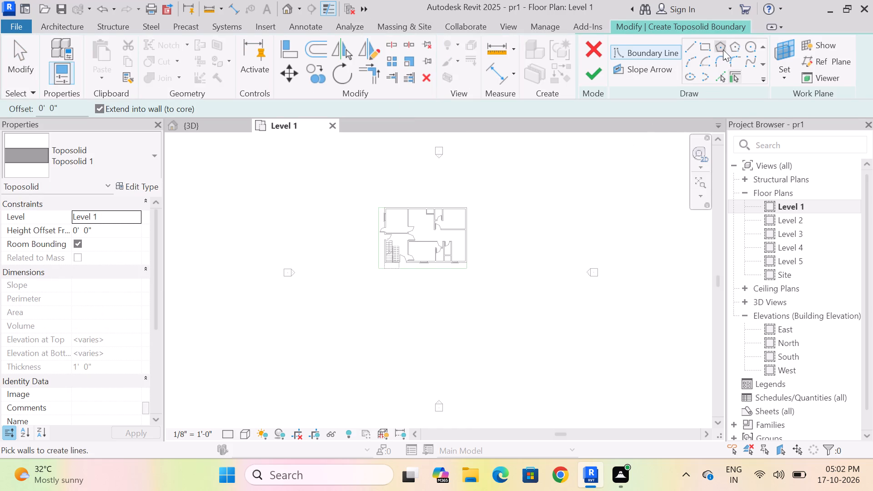
left_click(707, 50)
scroll(554, 236, "down", 6)
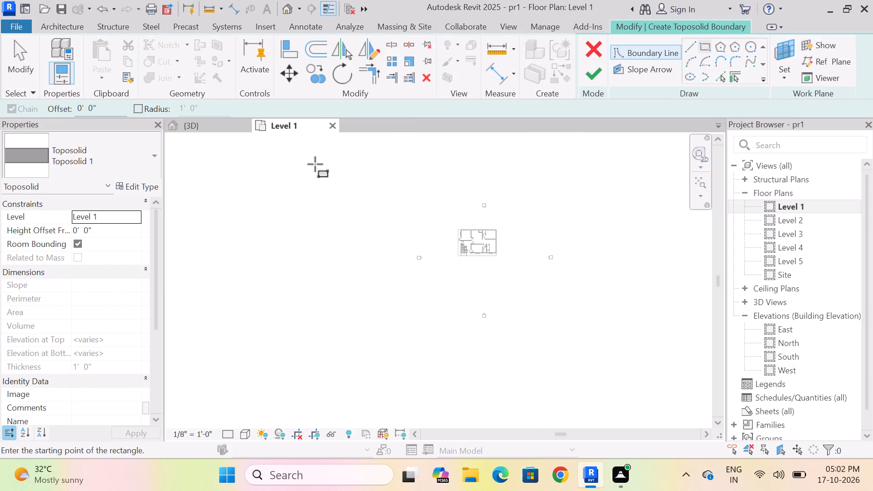
left_click_drag(279, 164, 291, 168)
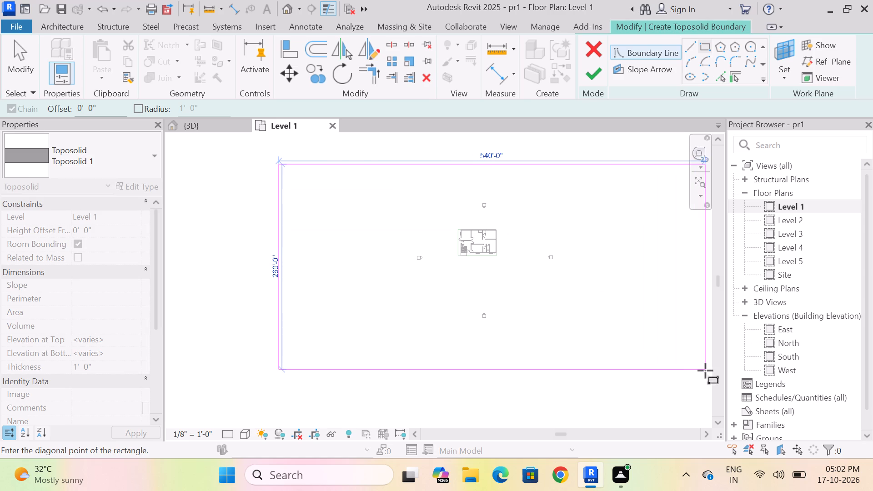
left_click(705, 371)
left_click(592, 81)
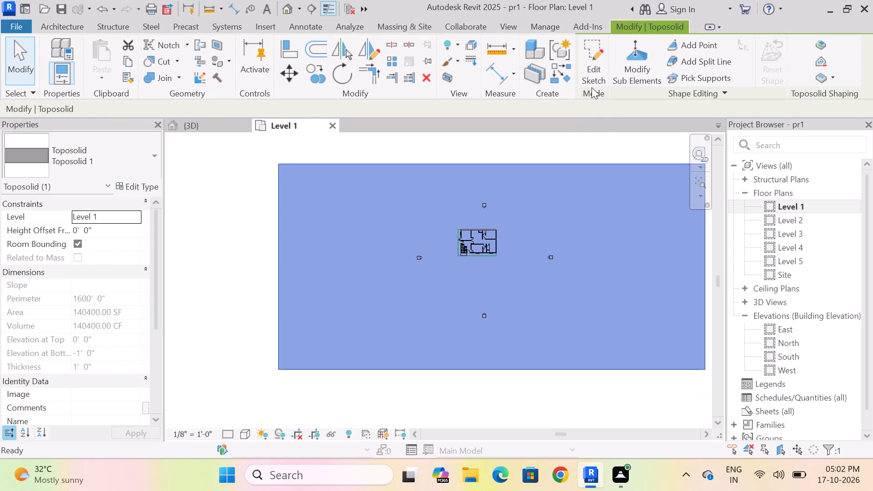
key("Escape")
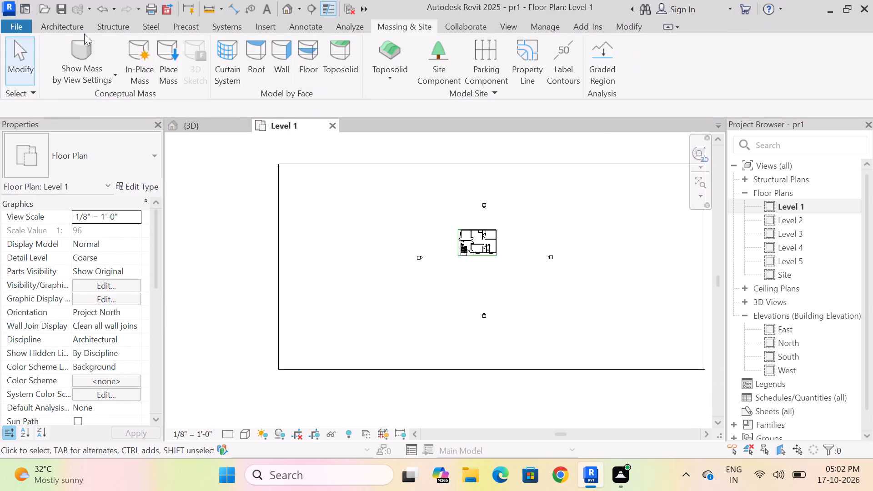
Start a Generic - 12" floor on Level 1 and sketch a boundary rectangle about 64' by 36' along the building's front wall.
left_click(75, 25)
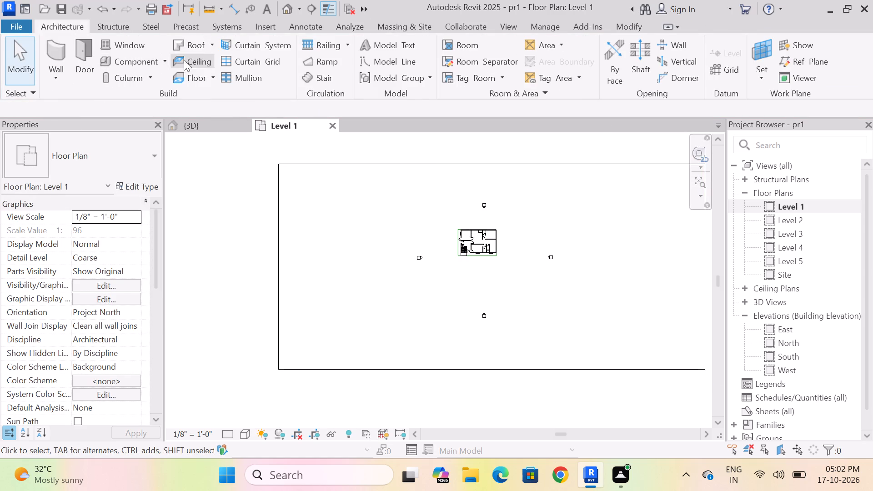
left_click(196, 78)
left_click(710, 50)
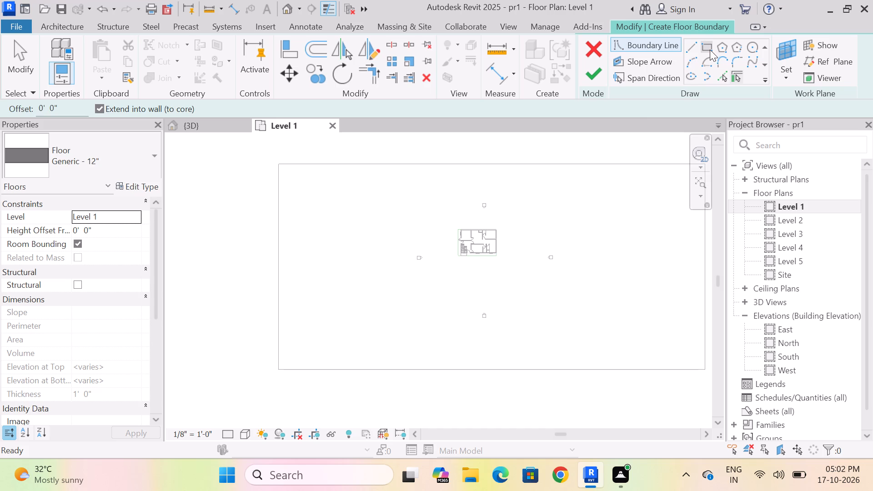
scroll(504, 255, "up", 13)
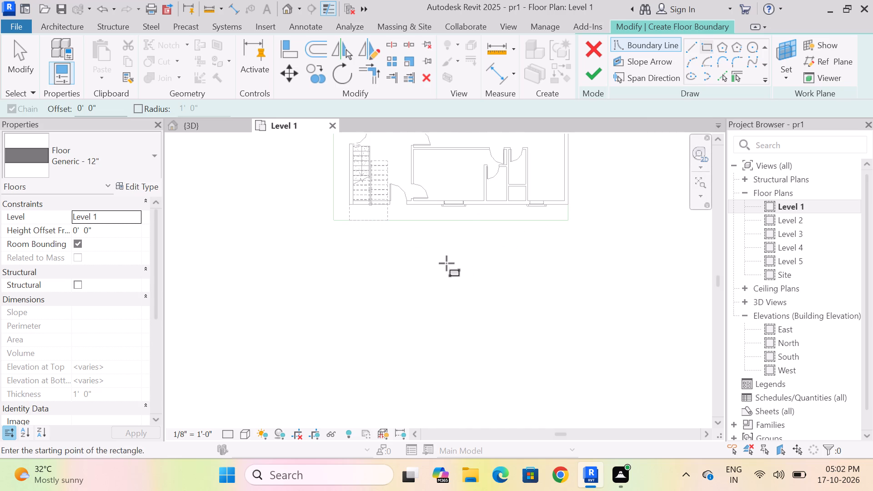
scroll(490, 253, "up", 4)
scroll(502, 275, "down", 4)
scroll(531, 192, "up", 7)
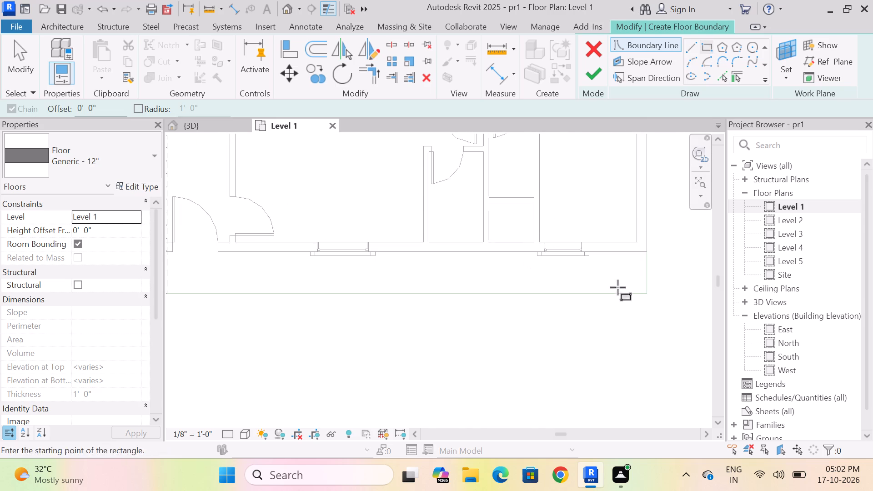
left_click(648, 254)
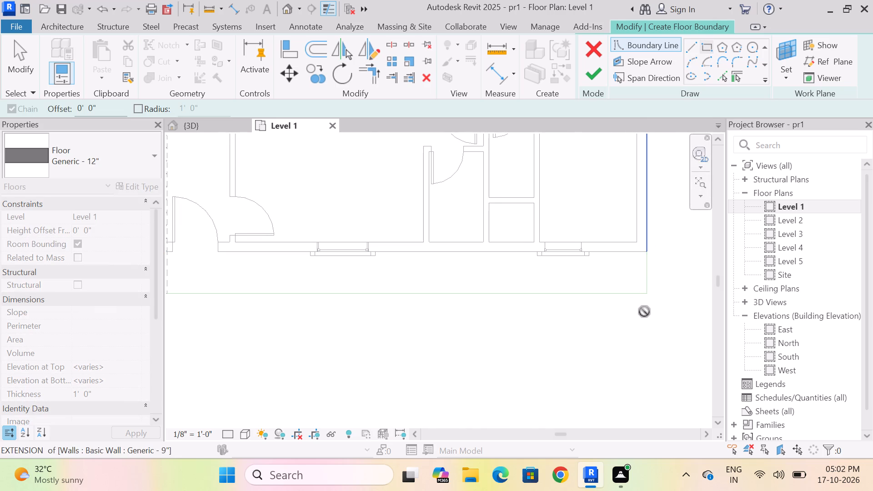
scroll(642, 314, "down", 3)
scroll(584, 325, "down", 16)
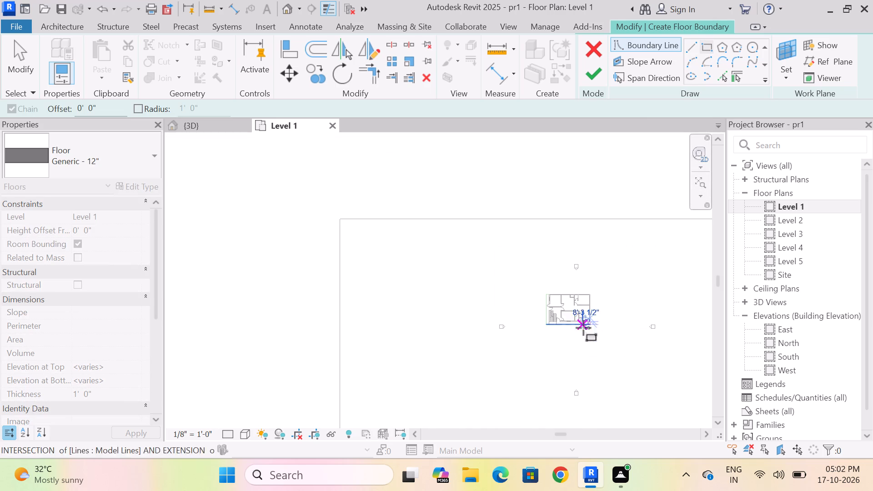
scroll(533, 335, "up", 6)
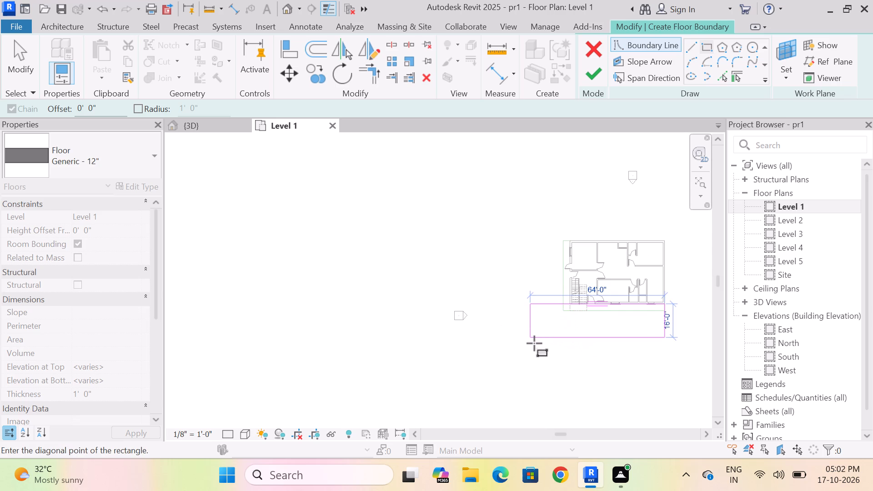
scroll(534, 343, "down", 1)
middle_click_drag(534, 346, 522, 309)
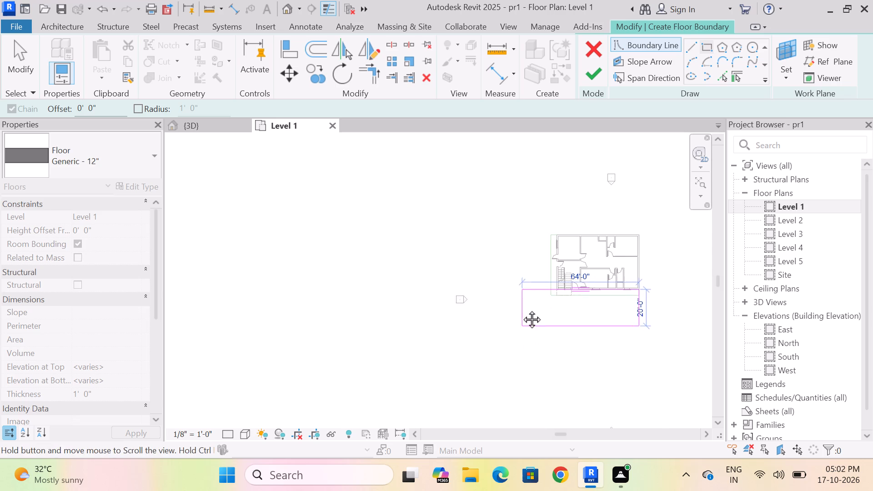
middle_click_drag(522, 309, 505, 233)
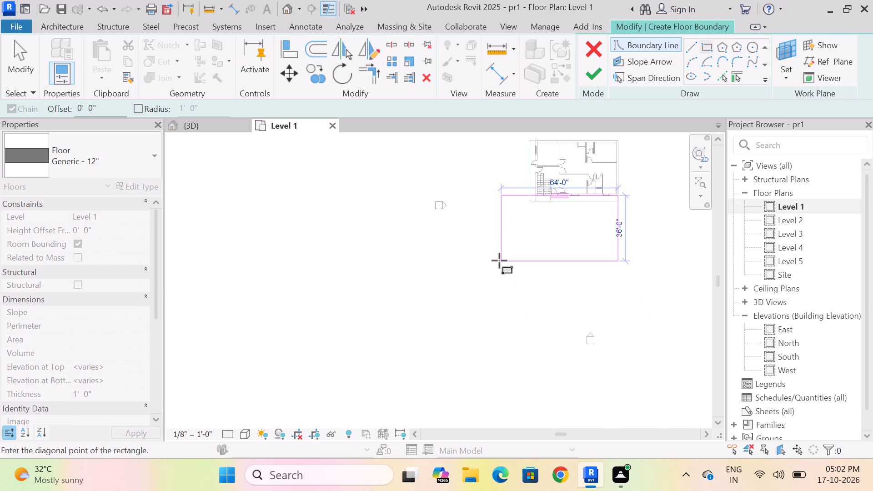
left_click(499, 261)
scroll(406, 267, "down", 7)
scroll(403, 267, "up", 3)
key("Escape")
scroll(376, 270, "down", 2)
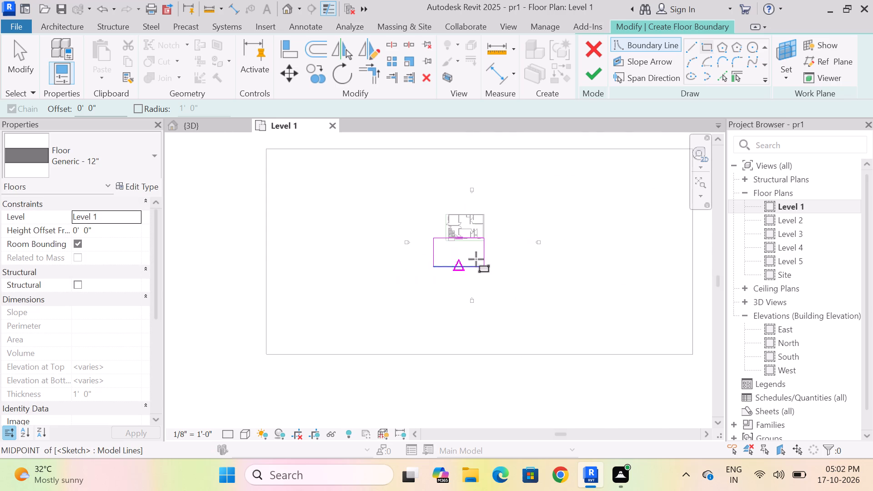
scroll(487, 247, "up", 7)
key("Escape")
Stretch the front floor rectangle's east edge out to the toposolid's east boundary.
scroll(397, 257, "down", 5)
scroll(406, 261, "up", 3)
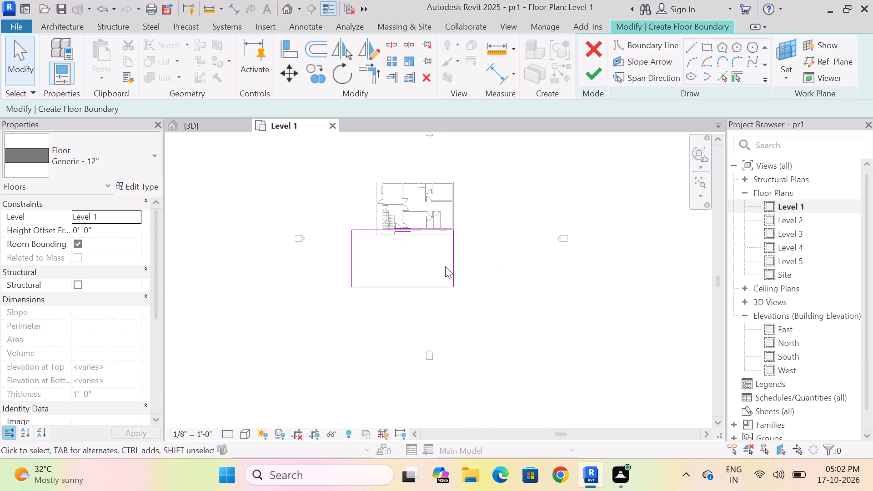
scroll(451, 262, "down", 6)
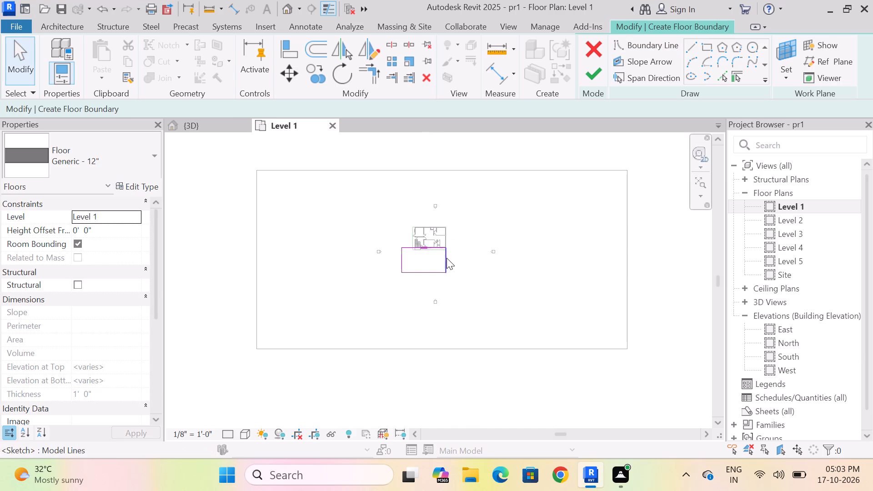
left_click_drag(447, 258, 625, 262)
key("Escape")
Sketch a second boundary rectangle about 19' by 113' from the building's front stair corner to the toposolid's rear edge, beside the building.
scroll(377, 236, "up", 2)
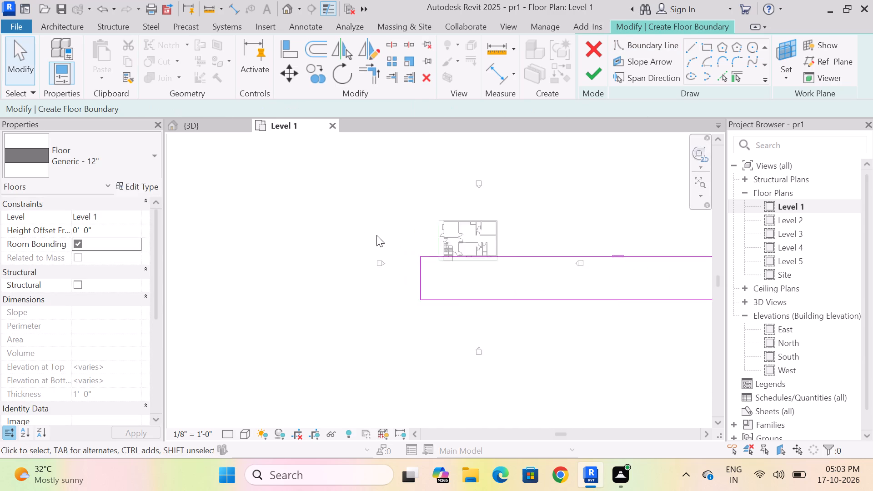
scroll(376, 235, "up", 9)
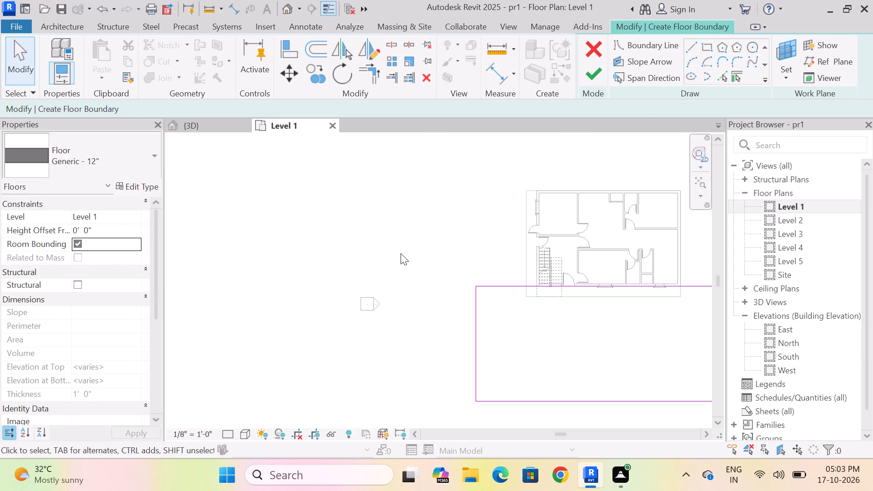
scroll(394, 247, "down", 3)
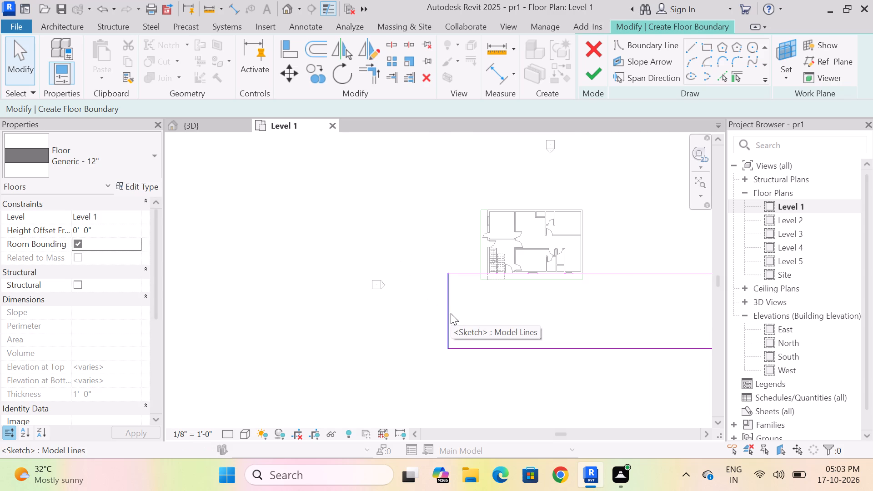
left_click(706, 46)
scroll(483, 256, "up", 11)
scroll(483, 321, "up", 8)
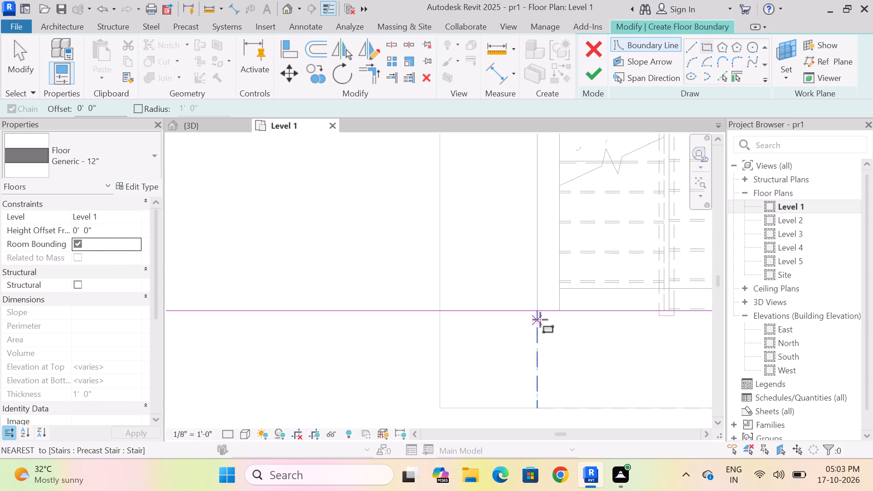
left_click(539, 311)
scroll(468, 311, "down", 8)
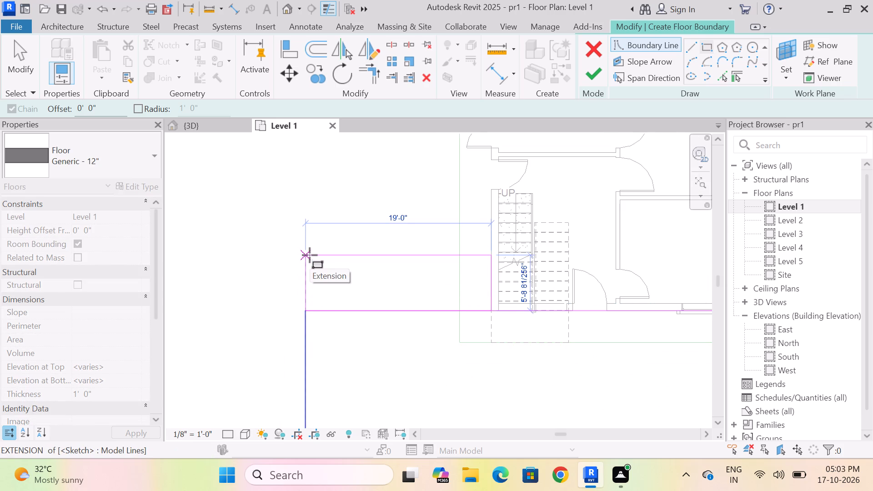
scroll(310, 255, "down", 10)
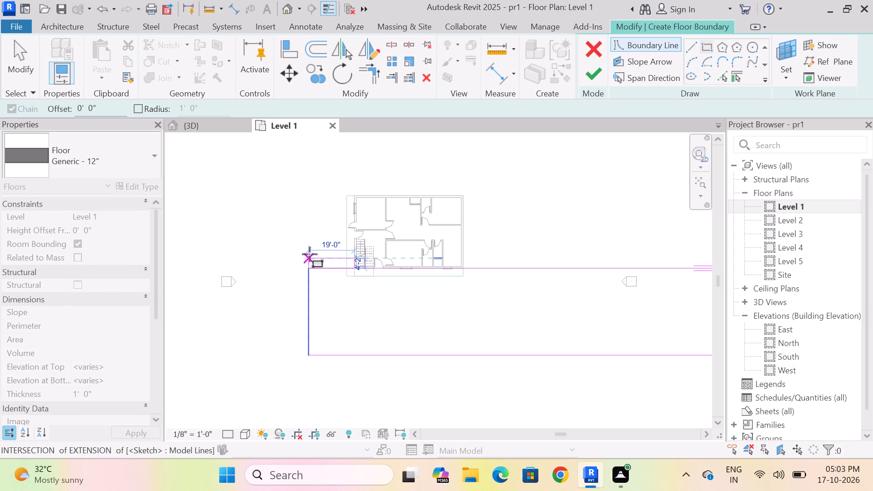
scroll(310, 254, "down", 7)
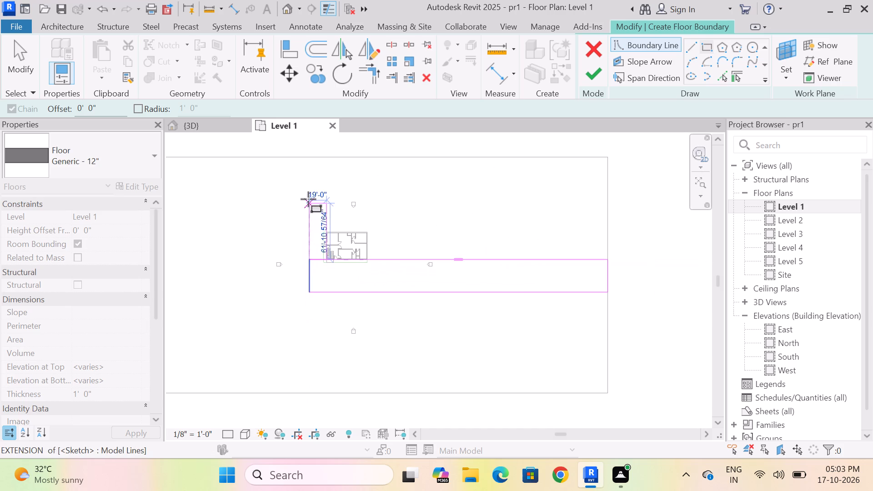
left_click(309, 158)
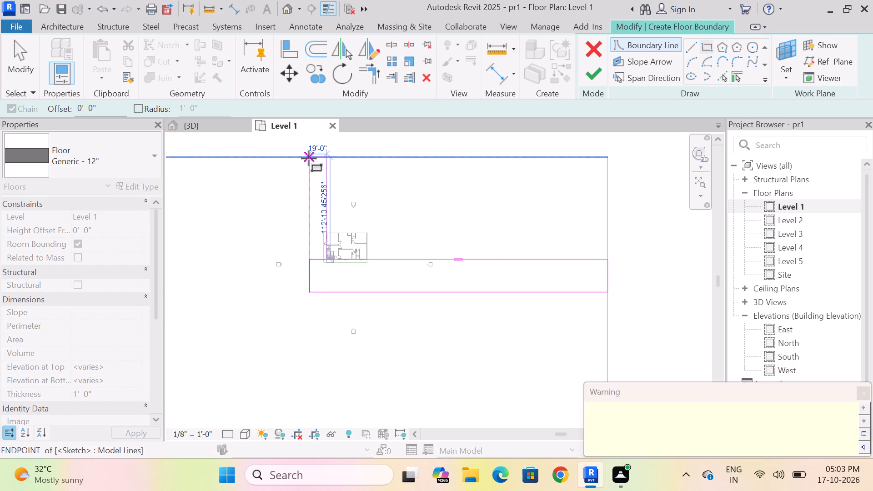
key("Escape")
scroll(303, 277, "up", 4)
key("Escape")
key("Escape")
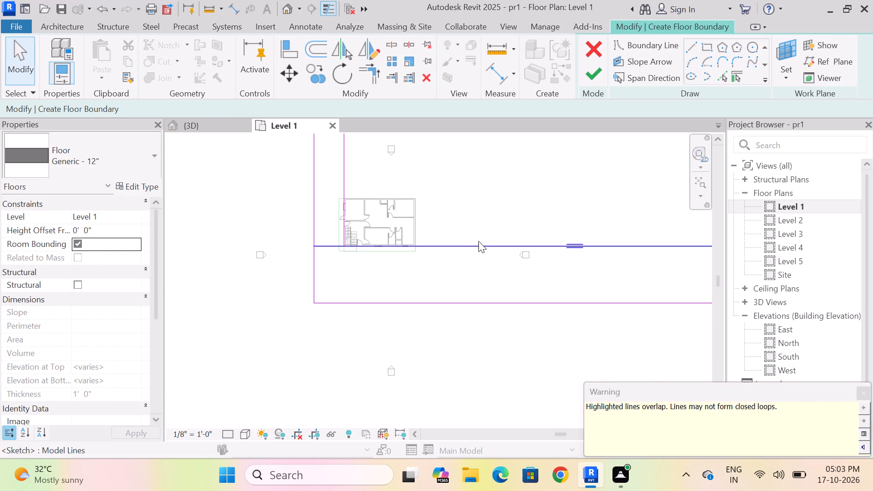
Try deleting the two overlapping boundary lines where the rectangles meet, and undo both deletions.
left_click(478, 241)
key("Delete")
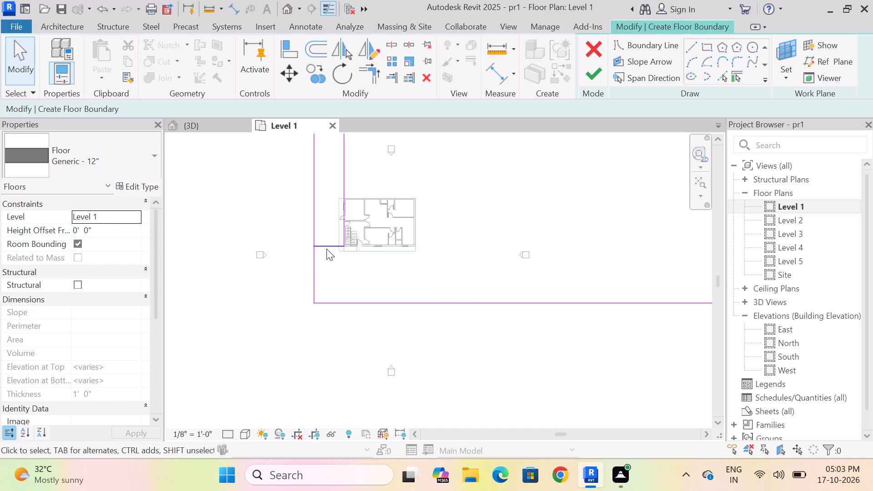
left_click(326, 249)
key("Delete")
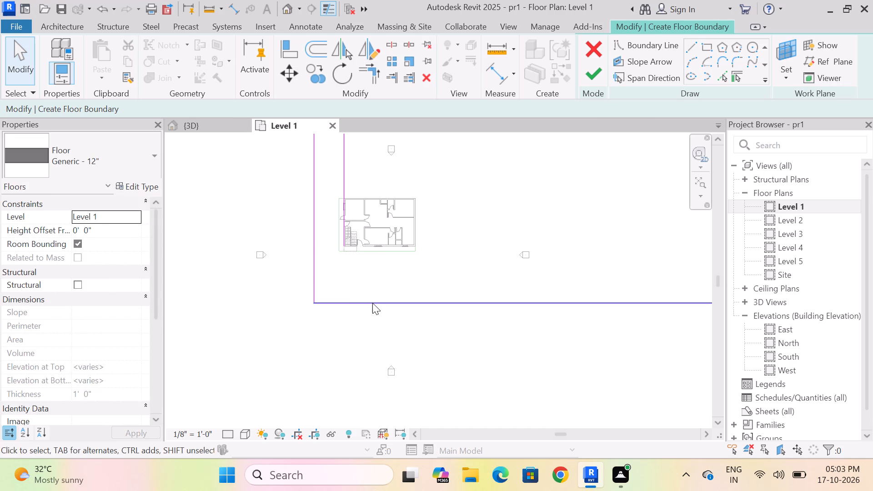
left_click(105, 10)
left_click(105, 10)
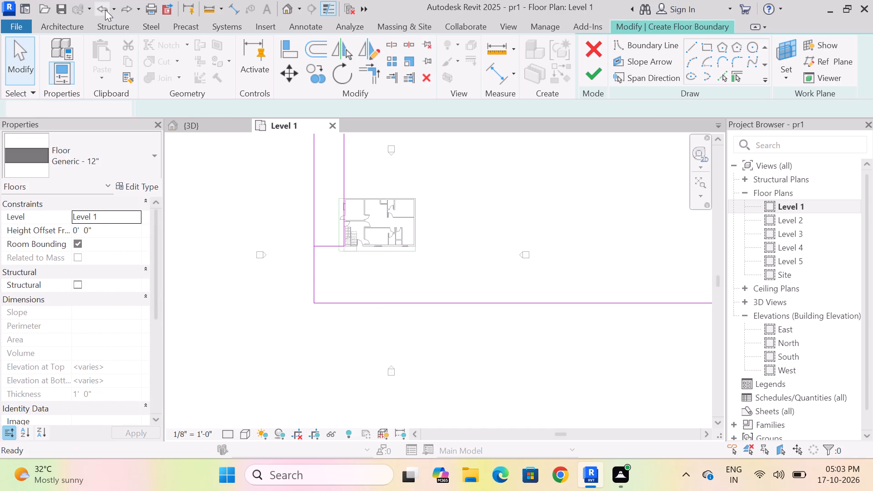
Merge the rectangles into an L-shaped boundary by deleting the short shared line and shortening the long inner line to the building's corner.
left_click(335, 247)
key("Delete")
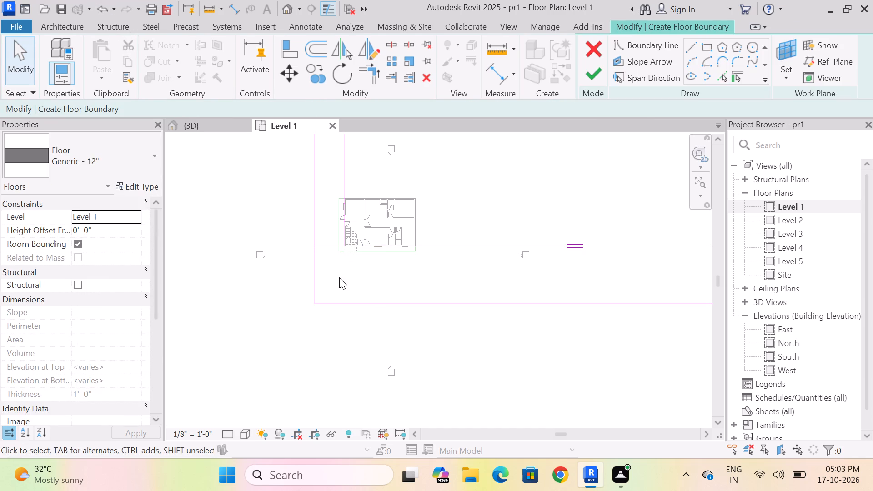
left_click(326, 249)
scroll(329, 256, "up", 5)
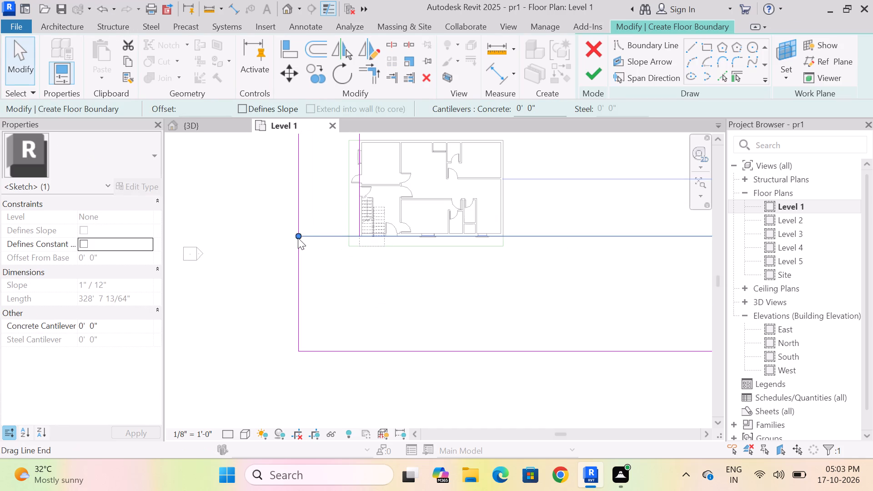
left_click_drag(298, 238, 360, 236)
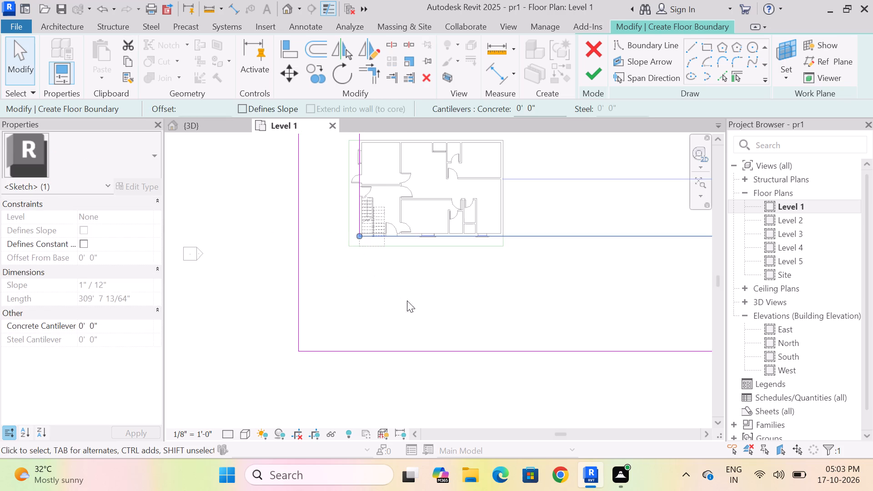
key("Escape")
Widen the side strip by moving its outer edge farther from the building, and finish the L-shaped floor.
scroll(479, 300, "down", 8)
scroll(429, 279, "up", 3)
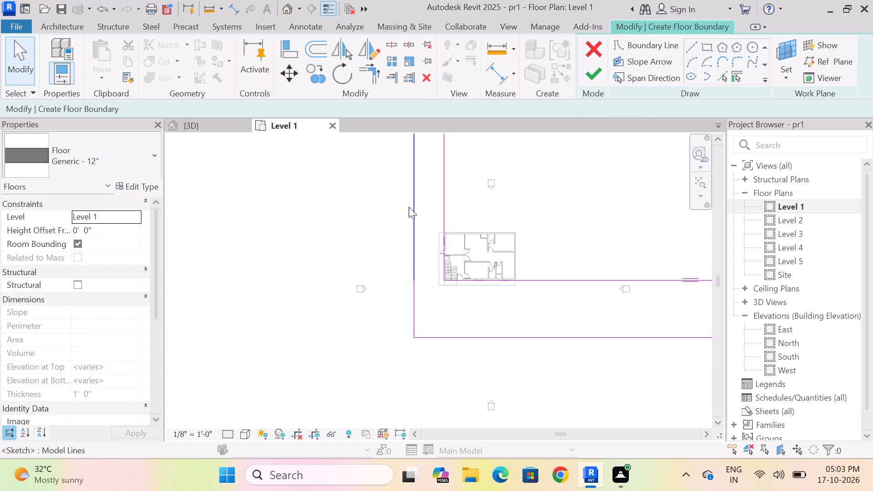
left_click_drag(409, 207, 372, 210)
key("Escape")
scroll(265, 262, "down", 3)
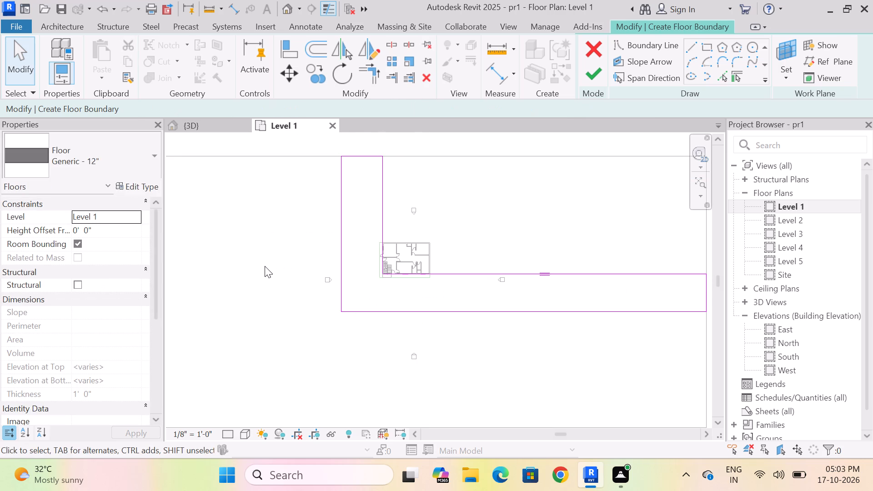
scroll(425, 276, "up", 8)
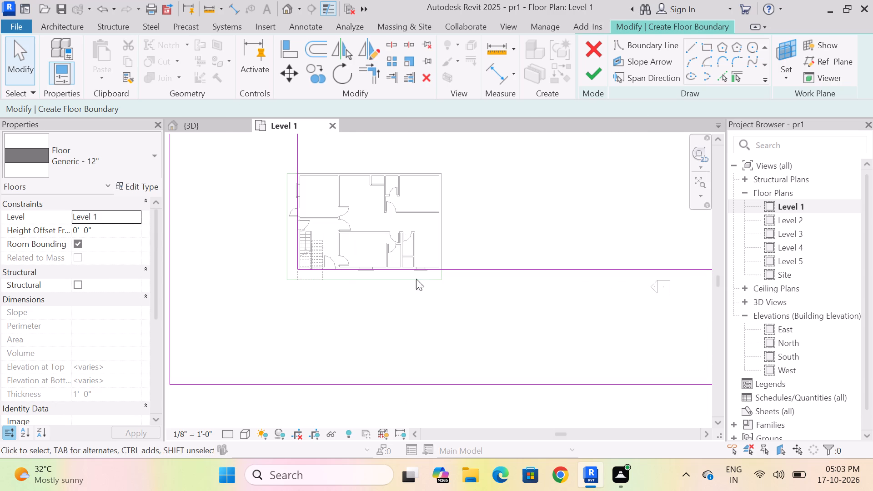
left_click(590, 77)
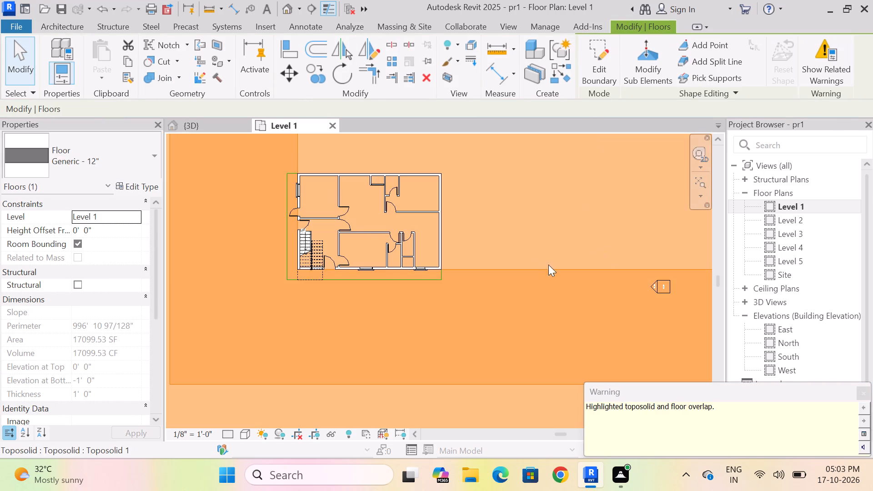
In the South elevation, lower the toposolid to a height offset of -2' 0" from Level 1.
double_click(786, 356)
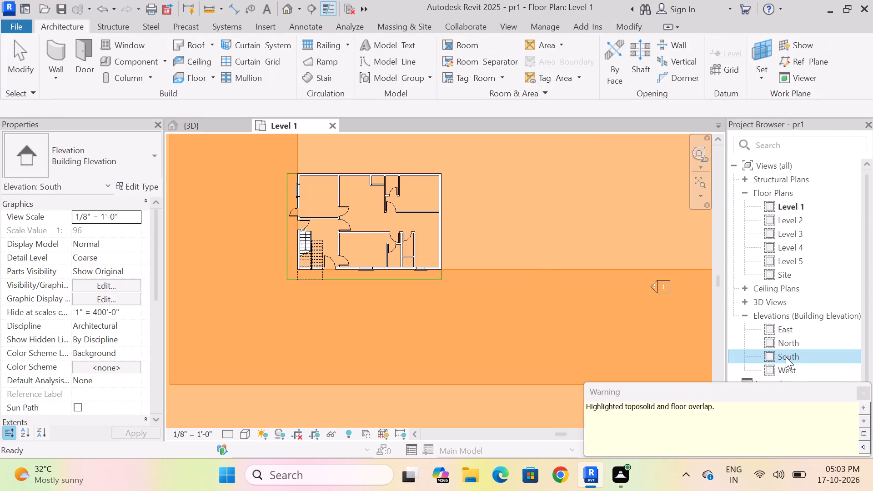
scroll(325, 314, "up", 3)
left_click(318, 293)
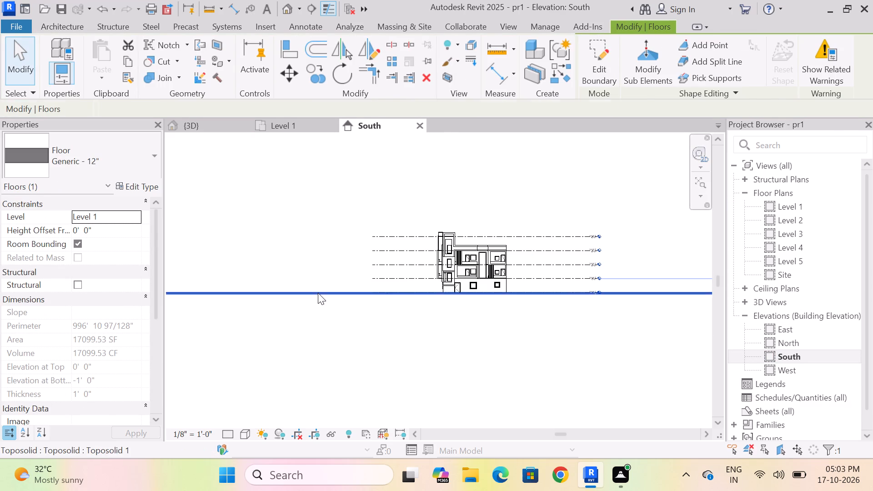
key("Down")
key("Down")
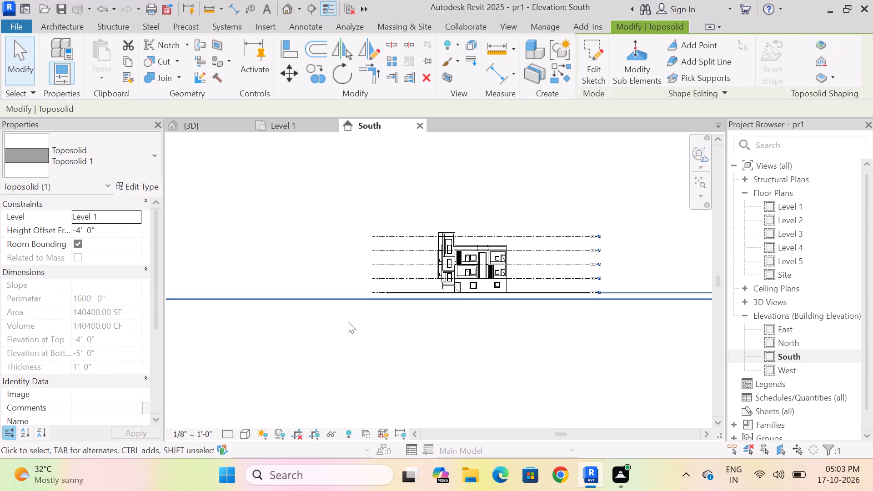
key("Up")
scroll(459, 286, "up", 9)
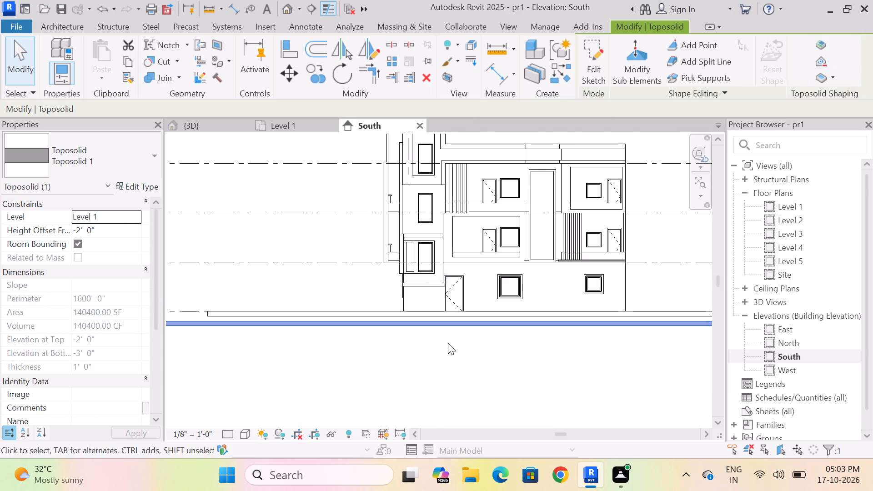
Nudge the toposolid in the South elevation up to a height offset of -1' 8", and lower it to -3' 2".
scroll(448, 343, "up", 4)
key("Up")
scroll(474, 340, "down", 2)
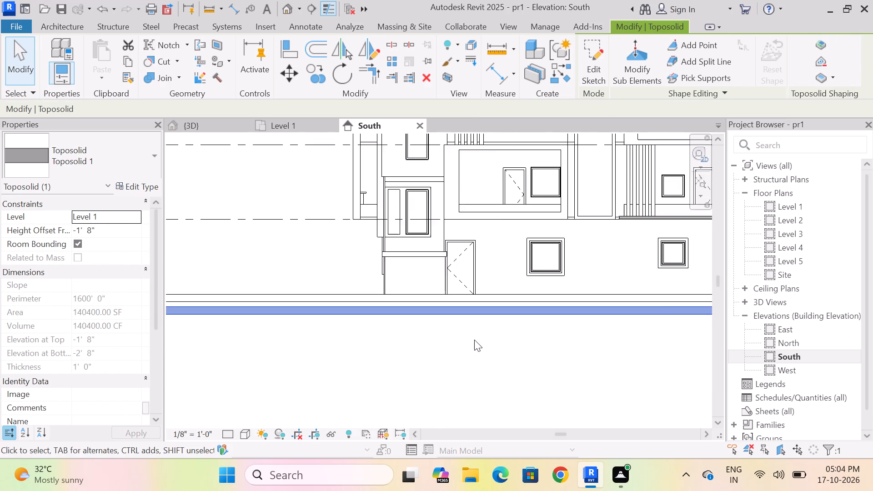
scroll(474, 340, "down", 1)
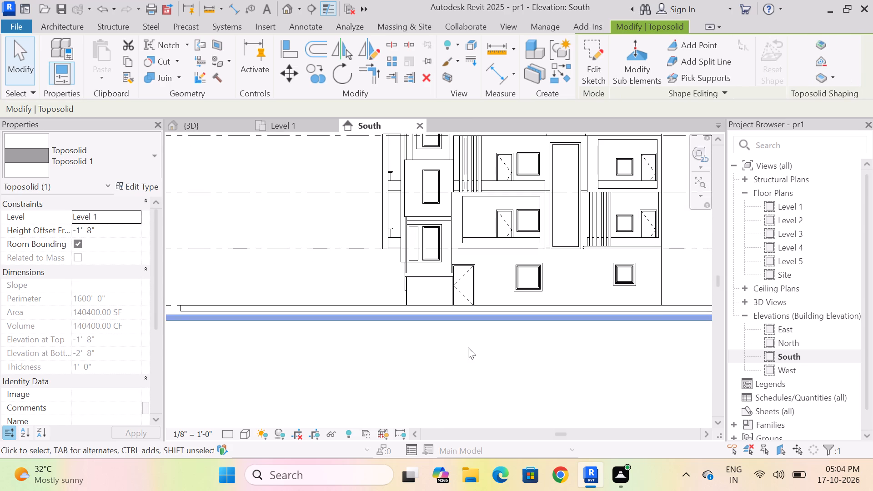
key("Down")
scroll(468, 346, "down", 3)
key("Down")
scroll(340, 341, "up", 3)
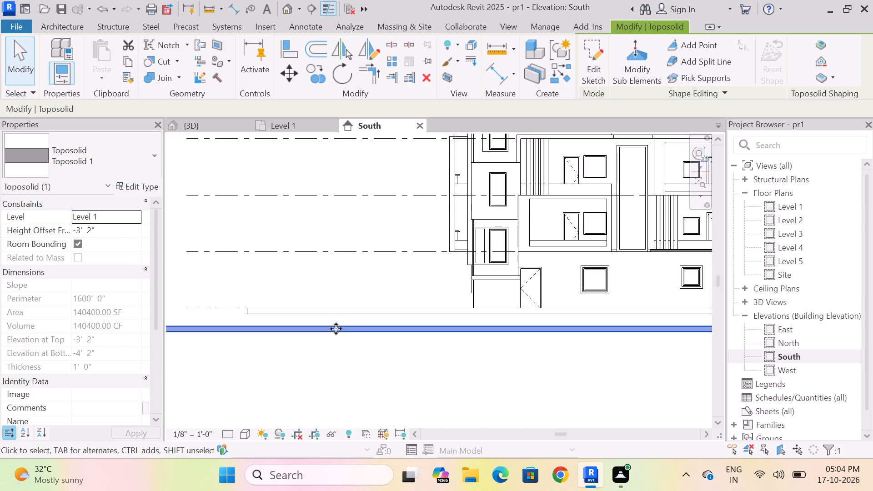
Adjust the L-shaped floor's height until it sits at an offset of -0' 0 1/4" from Level 1.
left_click(347, 318)
scroll(427, 318, "up", 3)
key("Down")
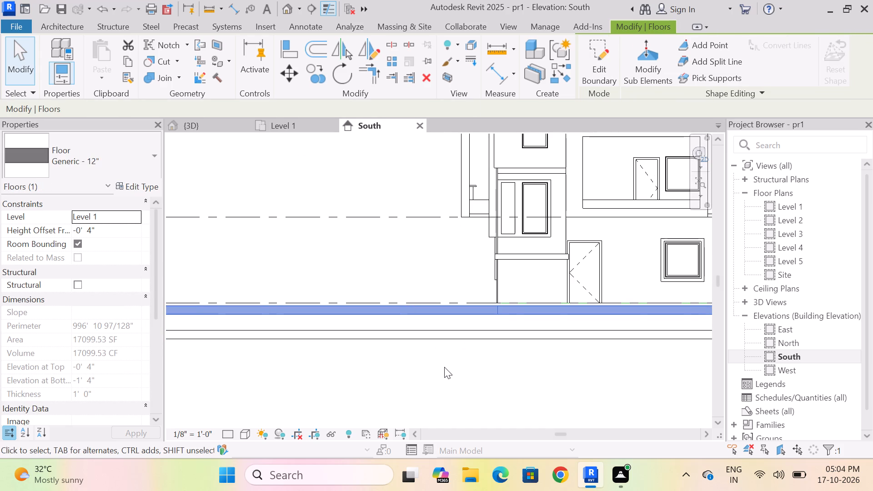
scroll(484, 326, "up", 4)
scroll(376, 295, "down", 4)
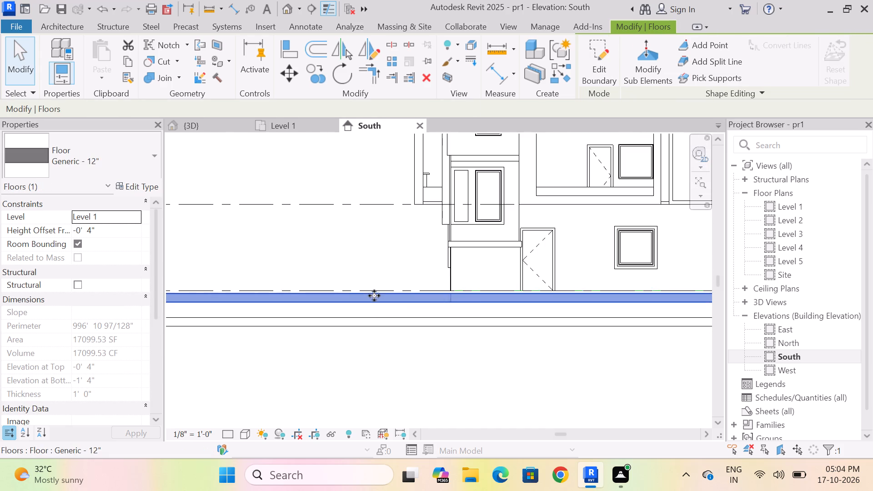
scroll(458, 266, "up", 10)
key("Up")
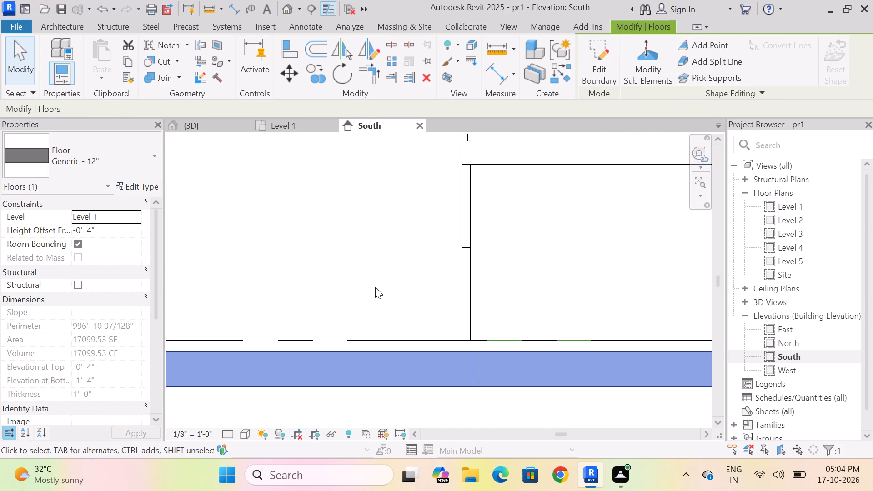
key("Up")
key("Up")
key("Up")
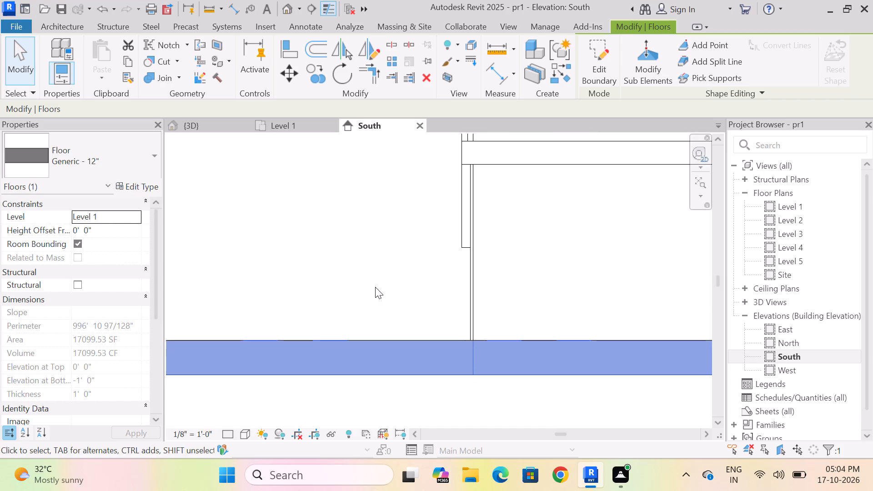
key("Down")
scroll(375, 287, "up", 3)
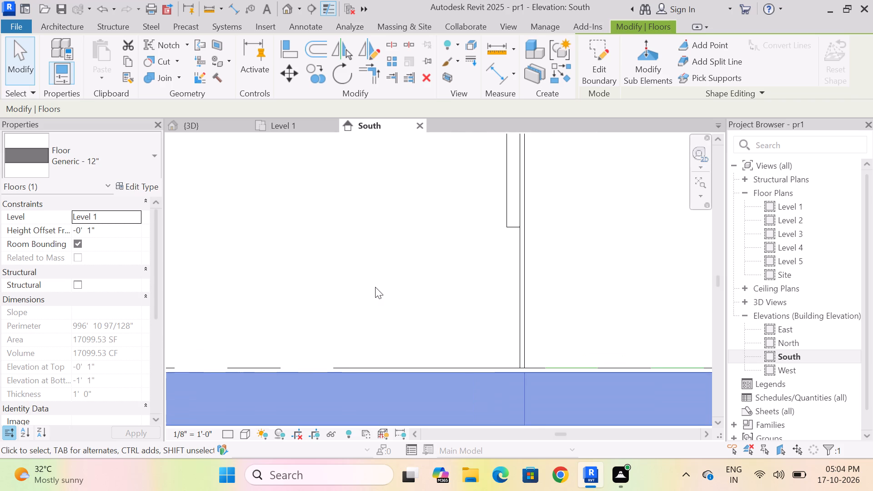
key("Up")
scroll(392, 200, "down", 4)
scroll(468, 257, "up", 9)
scroll(365, 231, "down", 14)
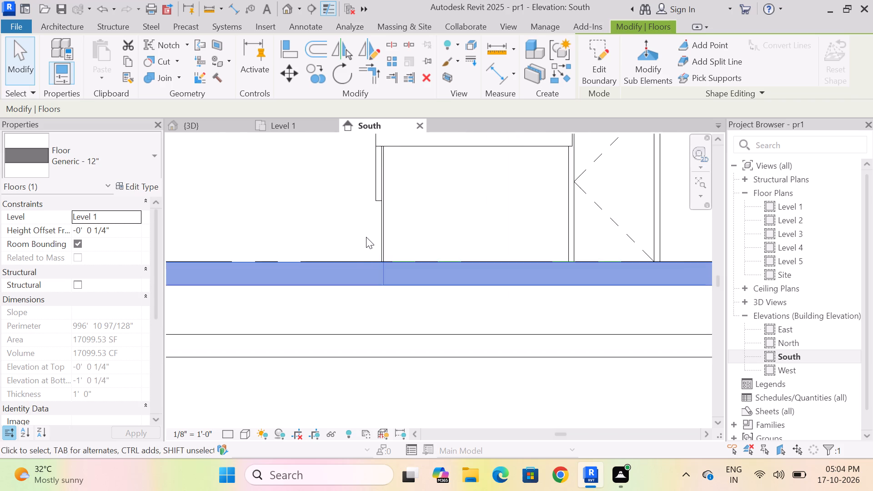
Raise the toposolid in small increments, past an offset of -1' 1", until its top nearly meets the underside of the L-shaped floor.
scroll(366, 237, "down", 2)
left_click(395, 298)
key("Up")
key("Up")
key("Up")
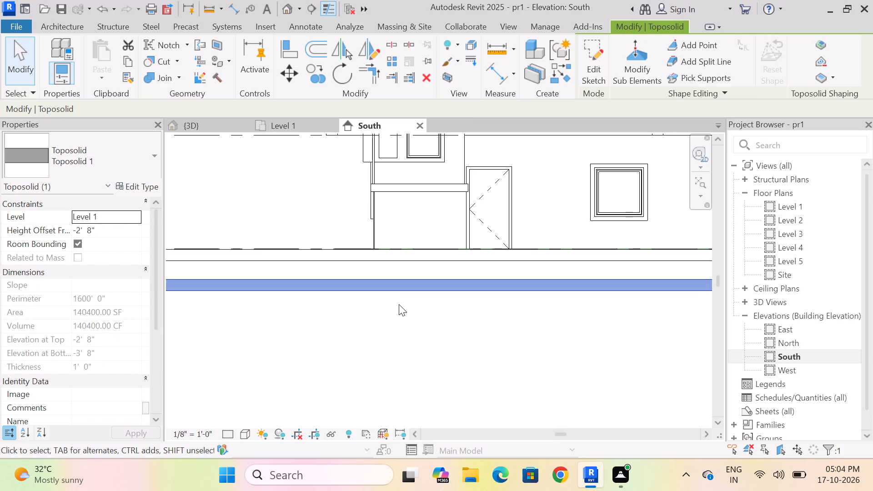
key("Up")
key("Up")
key("Up")
key("Up")
key("Up")
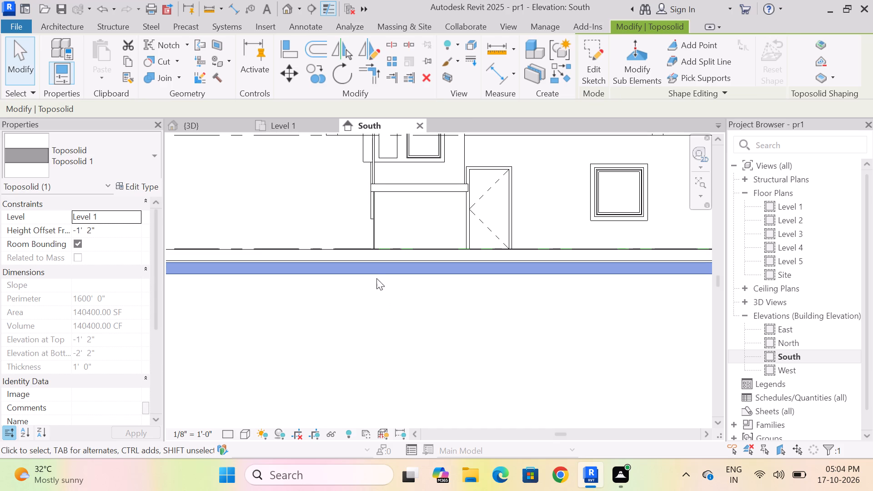
scroll(369, 262, "up", 19)
scroll(420, 346, "down", 2)
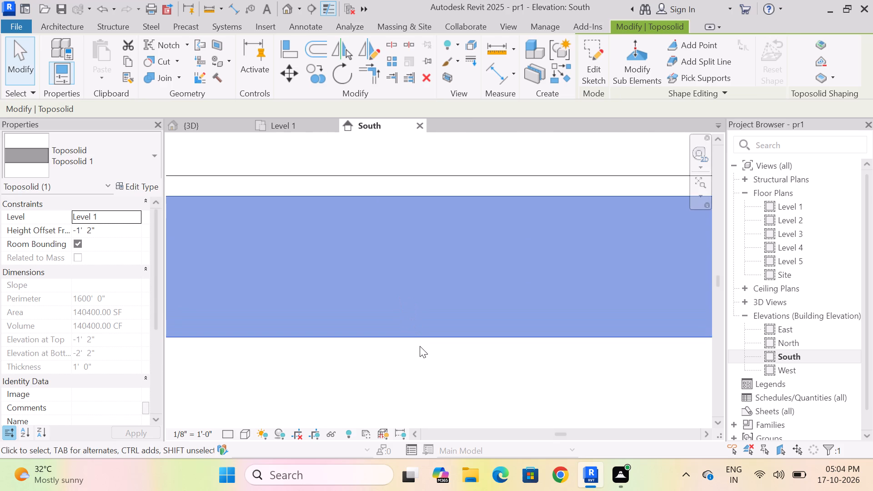
key("Up")
key("Up")
key("Up")
key("Up")
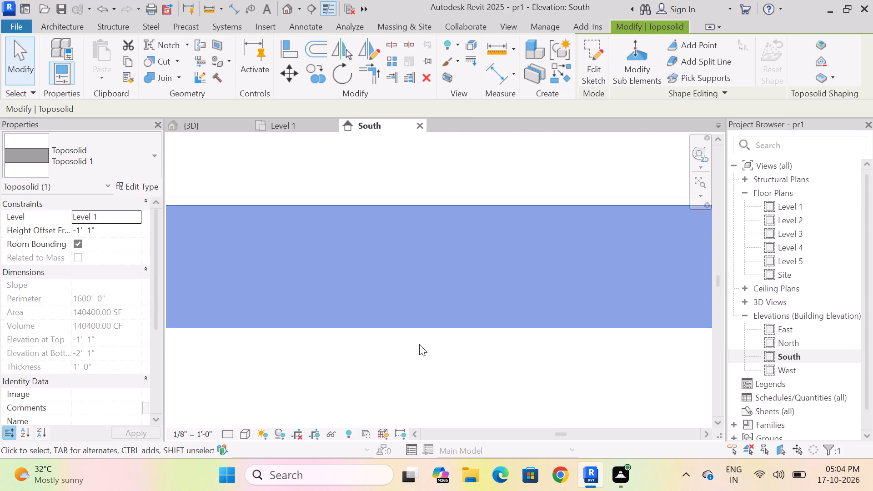
key("Up")
scroll(418, 342, "down", 4)
key("Escape")
Examine the adjusted floor and toposolid around the building, first in the South elevation and then in the 3D view.
scroll(418, 342, "down", 2)
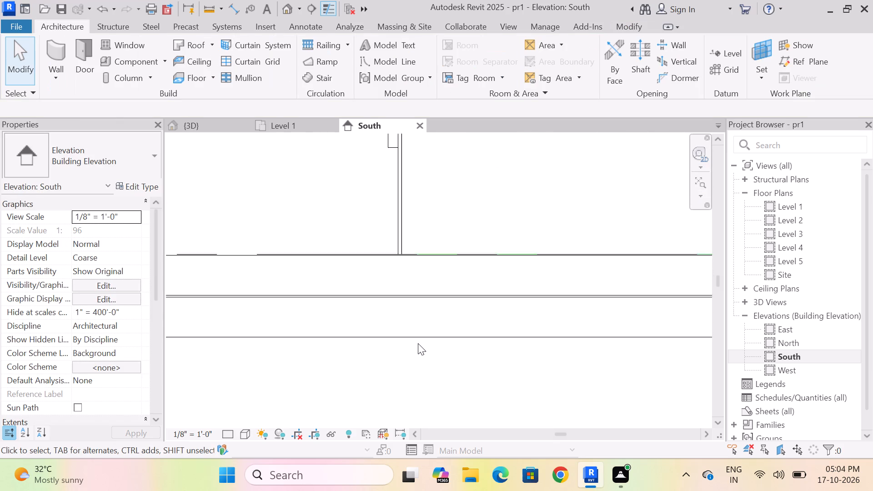
scroll(418, 343, "down", 20)
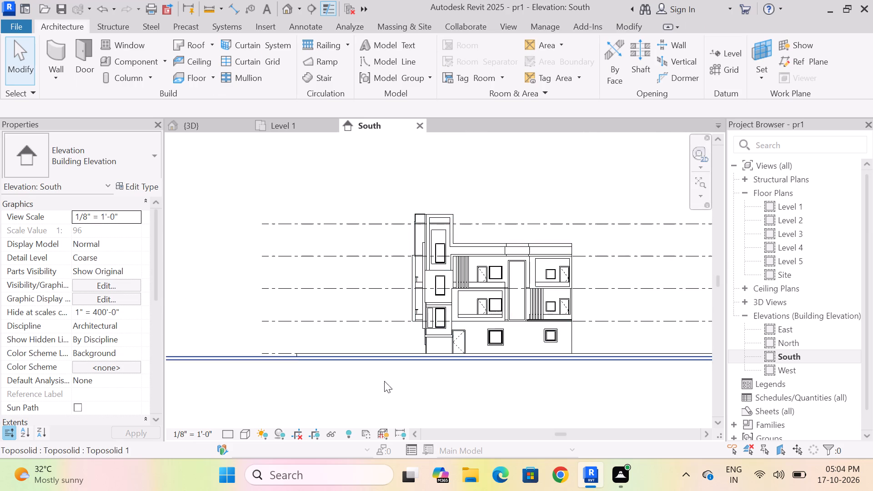
scroll(302, 373, "down", 4)
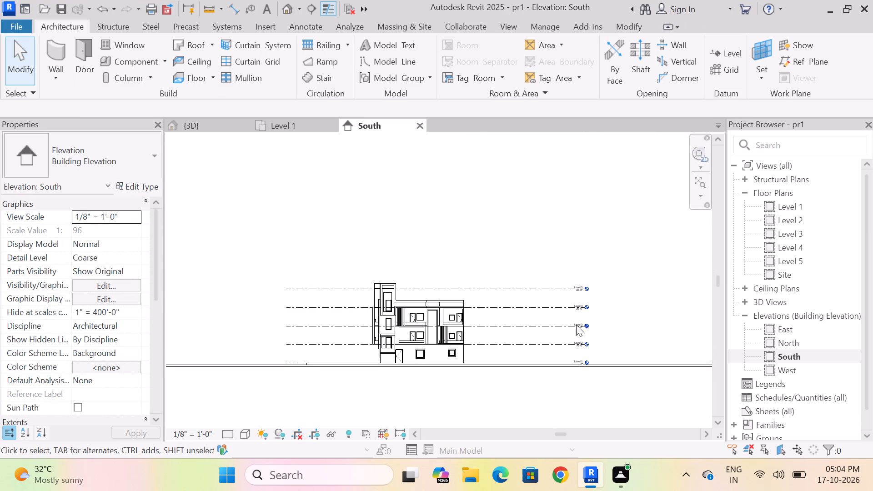
left_click(288, 5)
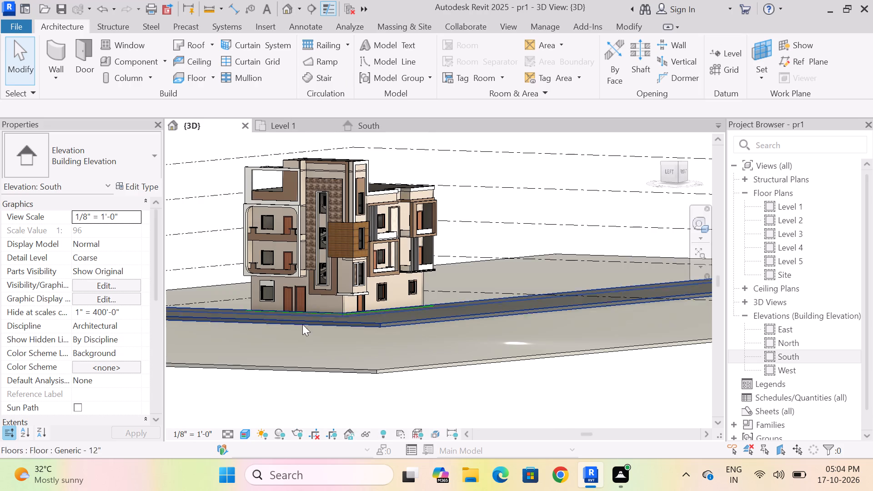
key("Escape")
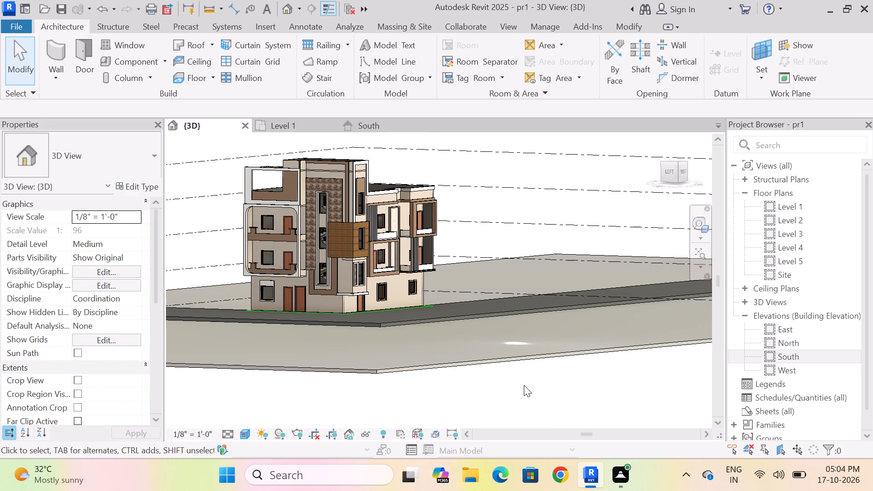
middle_click_drag(522, 385, 495, 411)
scroll(459, 293, "down", 5)
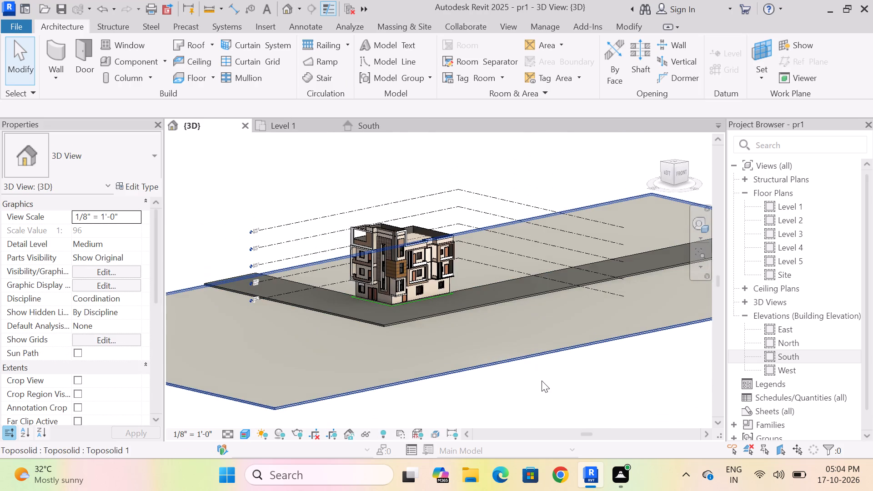
middle_click_drag(537, 386, 449, 397, "shift")
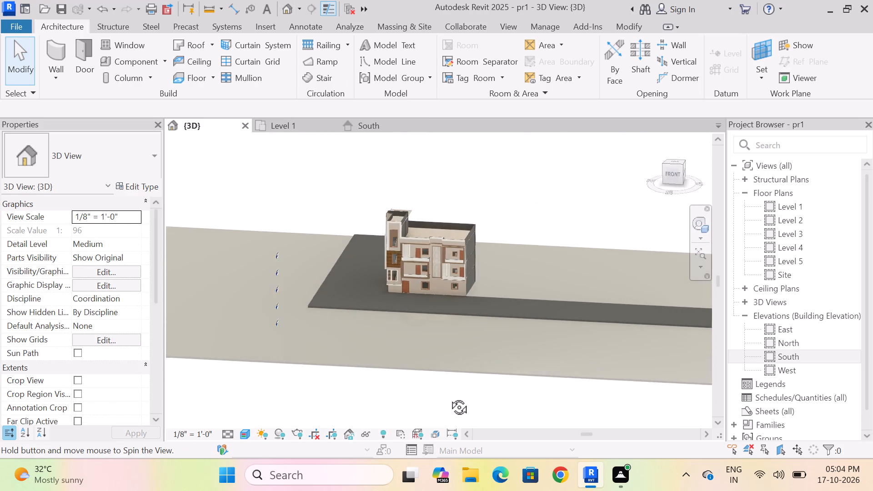
middle_click_drag(449, 397, 394, 386, "shift")
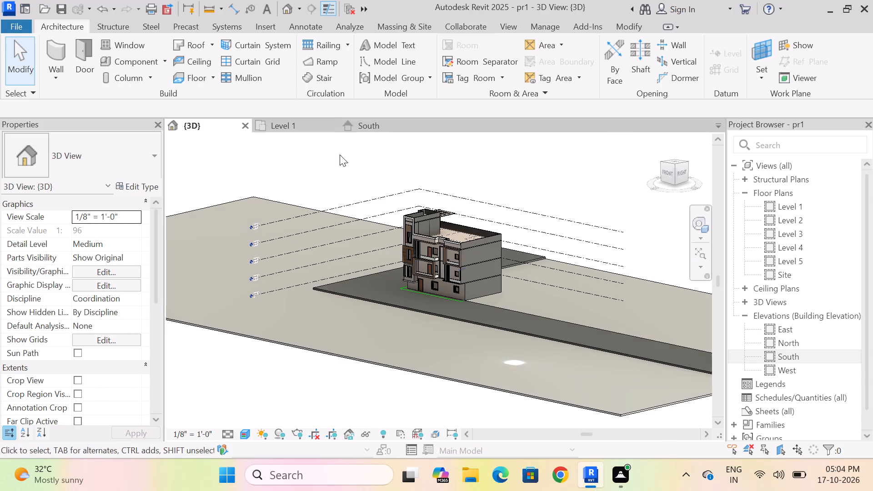
scroll(443, 217, "up", 7)
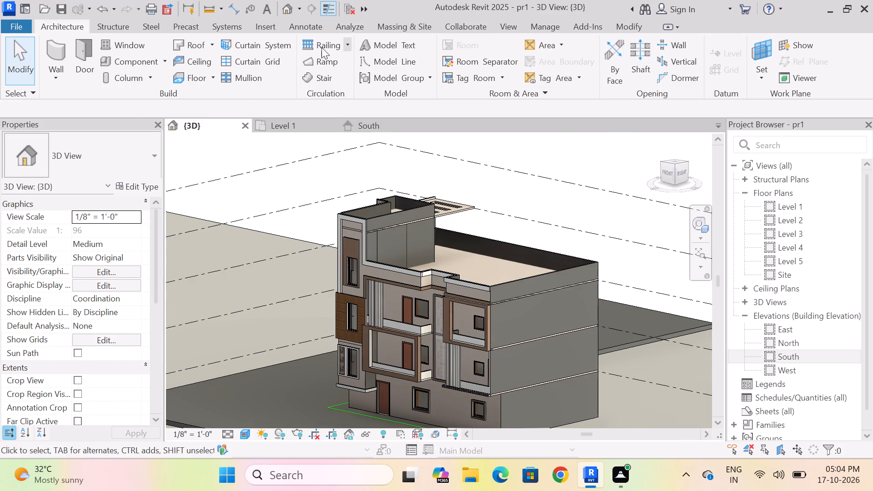
Paint the parapet and all wall faces on the building's plain right side with the 02 white material, including the narrow end strip.
left_click(627, 25)
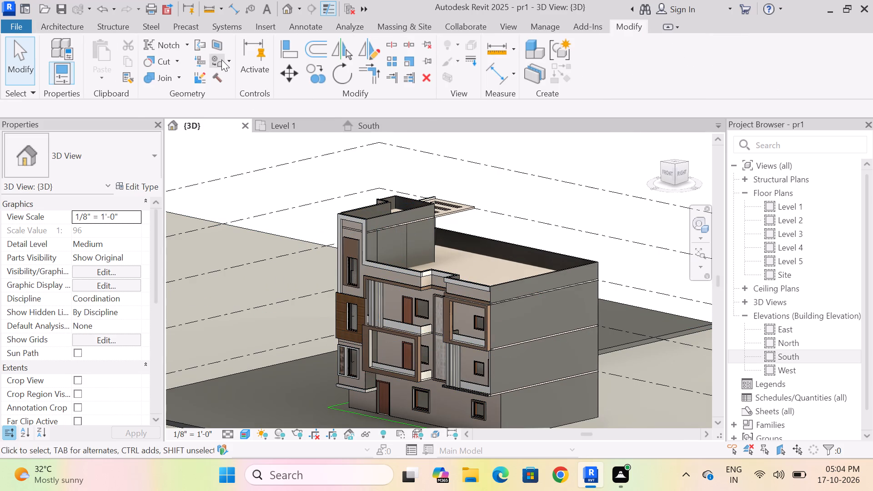
left_click(221, 60)
left_click(150, 253)
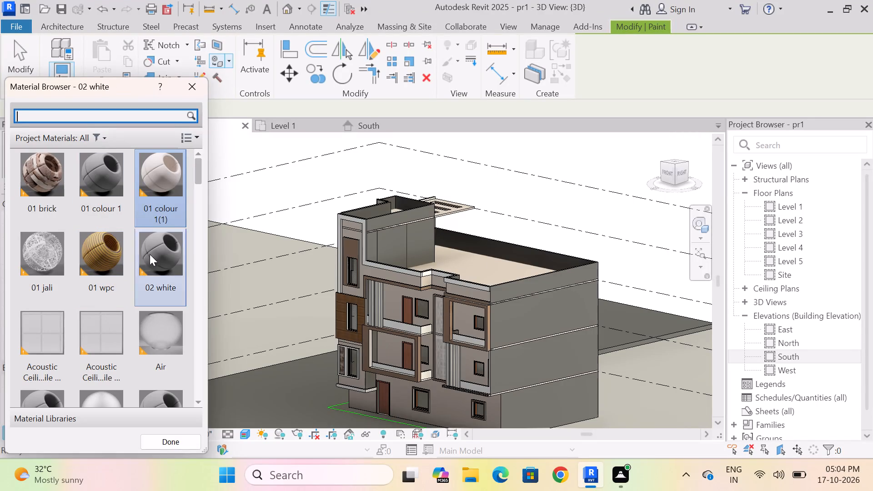
scroll(567, 325, "up", 5)
left_click(521, 308)
scroll(447, 320, "up", 7)
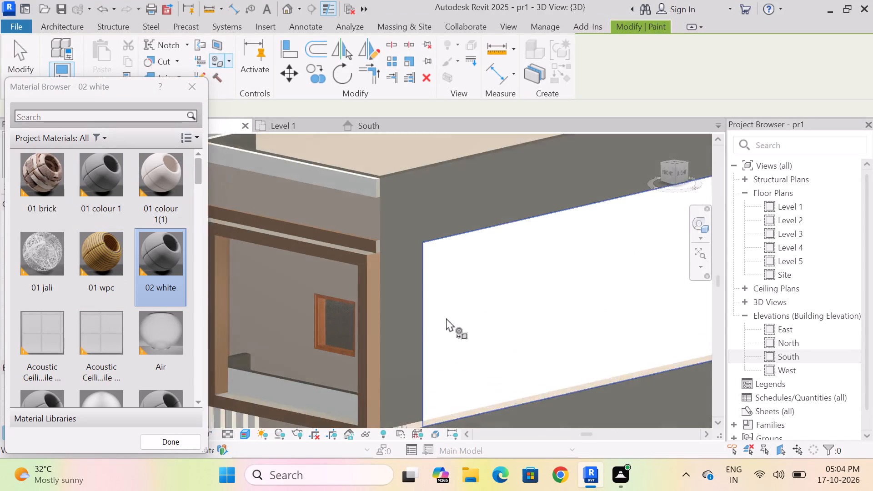
scroll(446, 318, "up", 1)
left_click(381, 286)
scroll(392, 328, "down", 4)
scroll(407, 208, "up", 5)
left_click(409, 209)
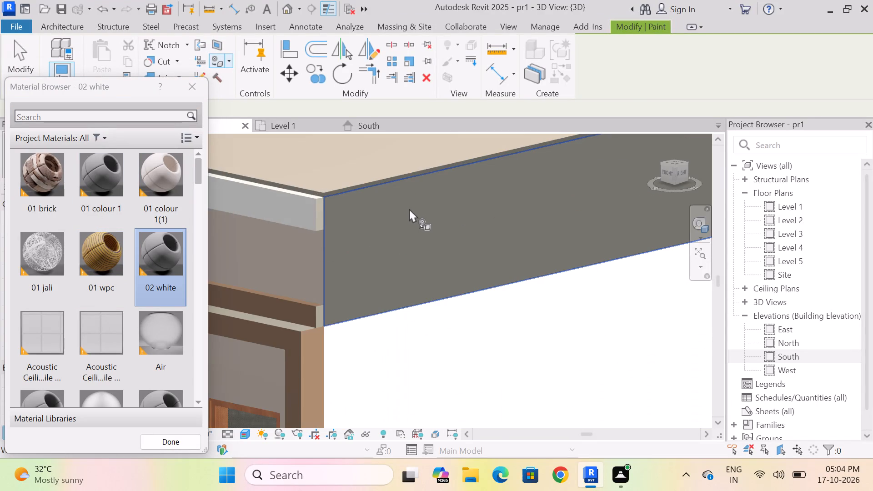
scroll(409, 209, "down", 13)
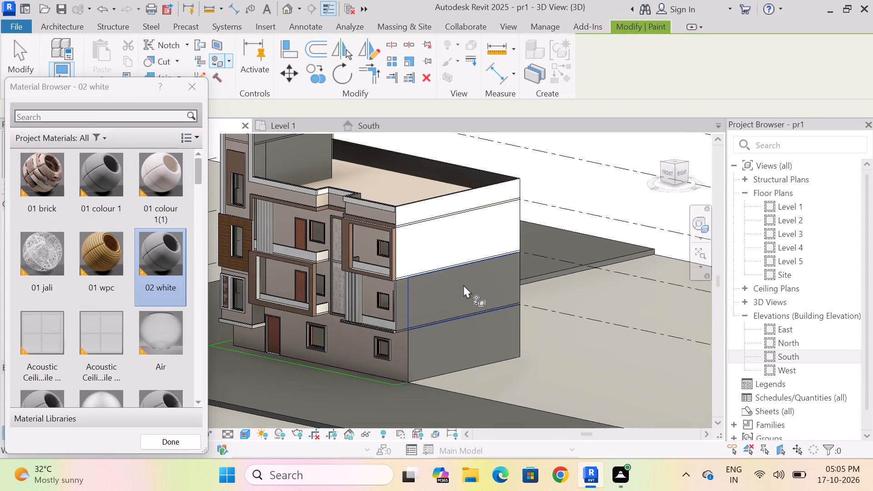
left_click(463, 285)
left_click(460, 340)
scroll(406, 311, "up", 13)
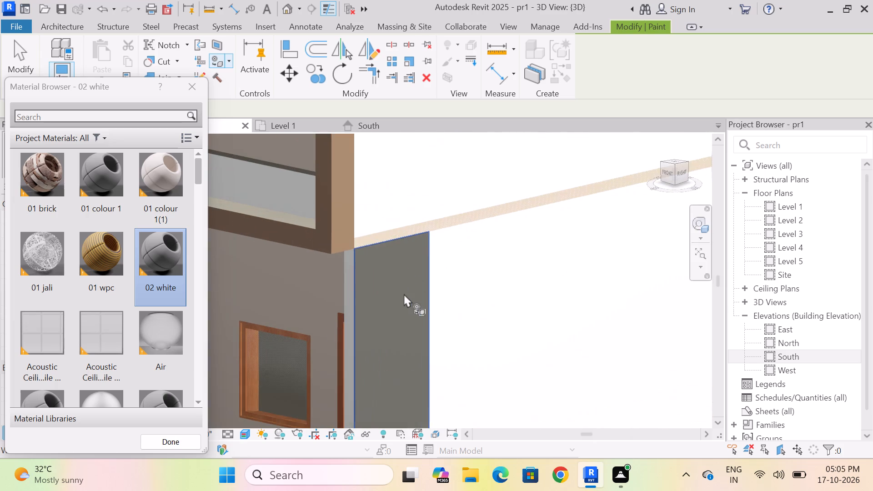
left_click(404, 294)
Paint the building's back elevation with 02 white, covering the wall faces of every storey, the parapet and the narrow end strips.
scroll(403, 289, "down", 19)
middle_click_drag(464, 310, 284, 292, "shift")
scroll(371, 302, "up", 6)
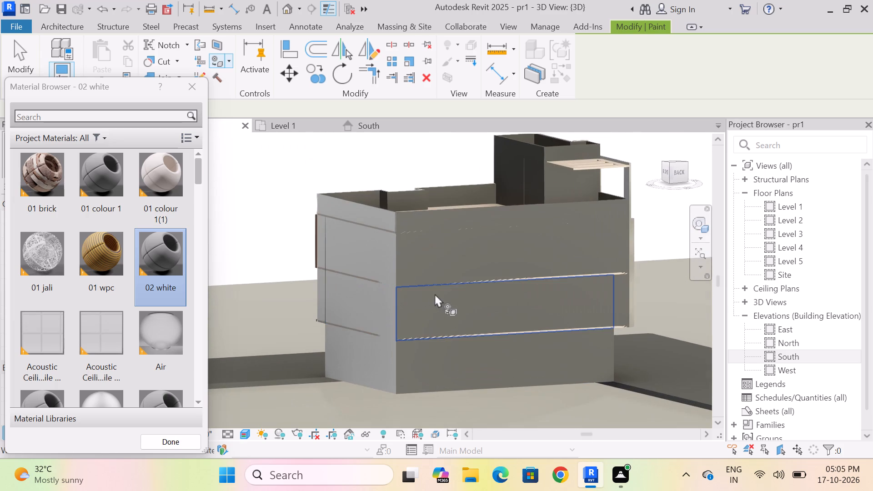
left_click(436, 296)
left_click(431, 264)
scroll(423, 224, "up", 7)
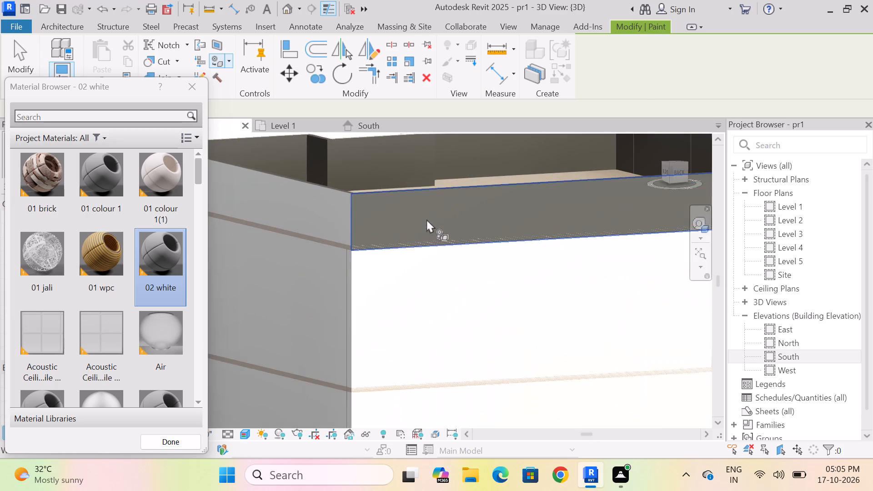
left_click(426, 219)
scroll(426, 219, "down", 8)
scroll(436, 325, "up", 6)
left_click(442, 358)
scroll(404, 321, "down", 2)
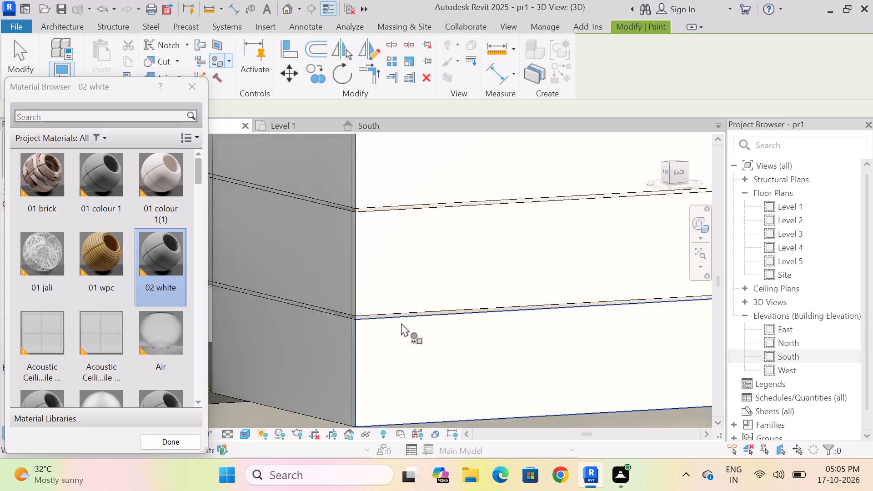
scroll(401, 323, "down", 6)
scroll(515, 287, "up", 18)
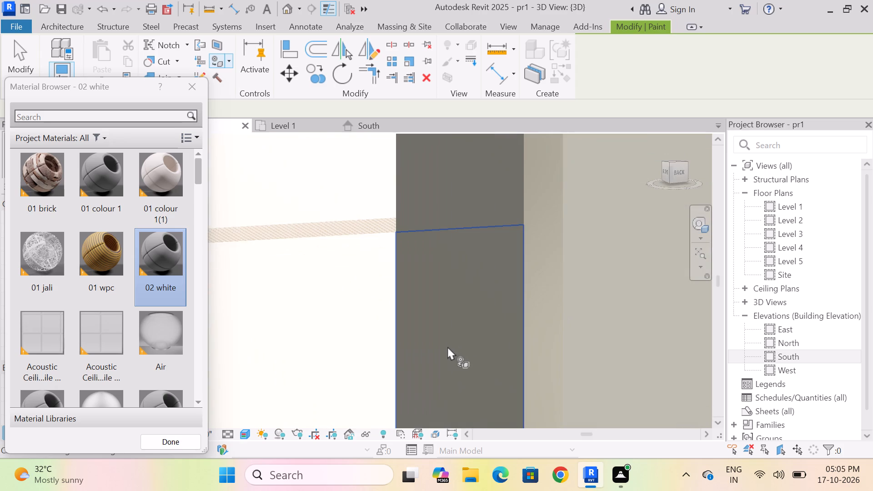
left_click(447, 346)
scroll(450, 356, "down", 8)
scroll(451, 277, "up", 4)
left_click(451, 277)
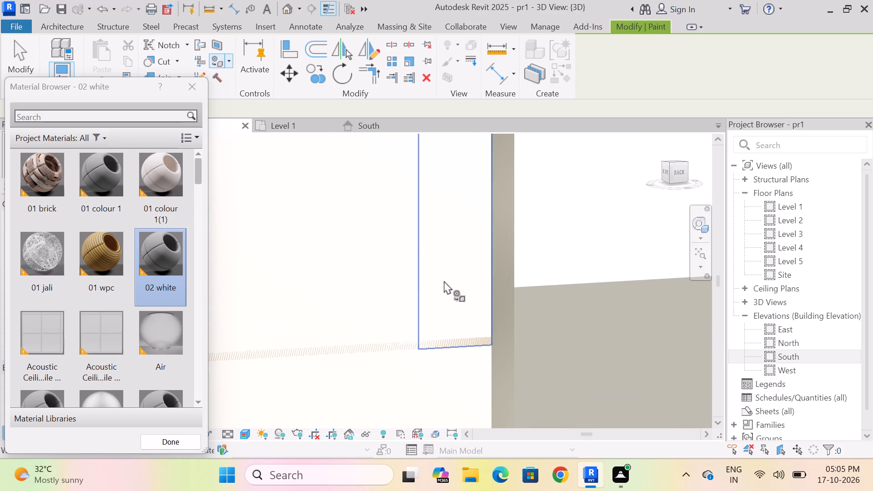
Paint the remaining wall face on the back elevation, near the corner beside the front balconies, with 02 white.
scroll(439, 285, "down", 13)
middle_click_drag(492, 322, 423, 324)
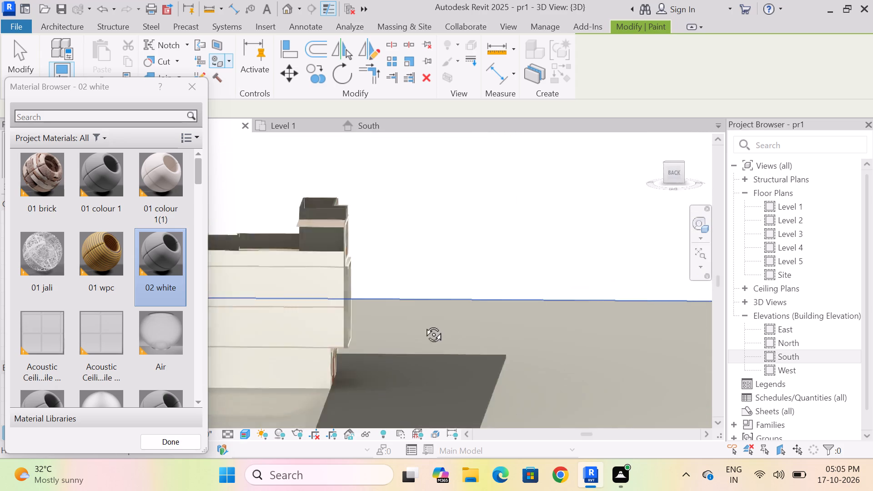
middle_click_drag(423, 324, 408, 321)
scroll(473, 300, "down", 3)
scroll(324, 288, "up", 11)
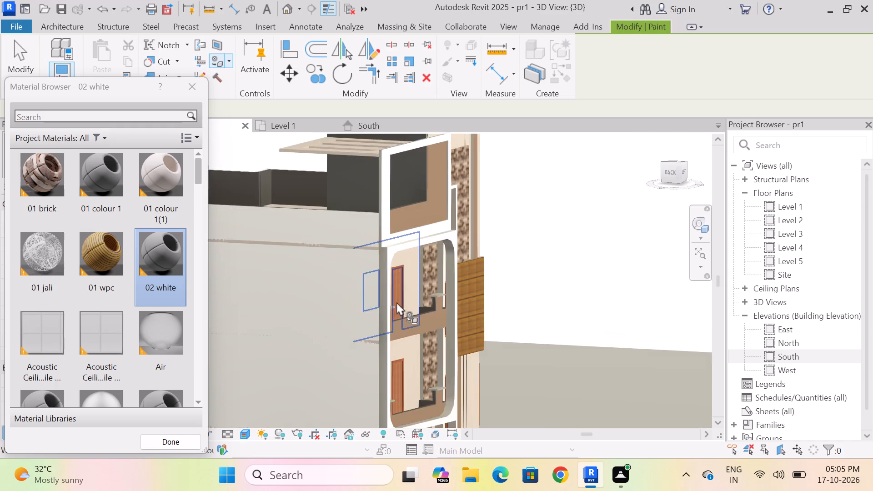
scroll(396, 302, "up", 10)
left_click(337, 271)
scroll(340, 321, "down", 13)
scroll(430, 304, "down", 5)
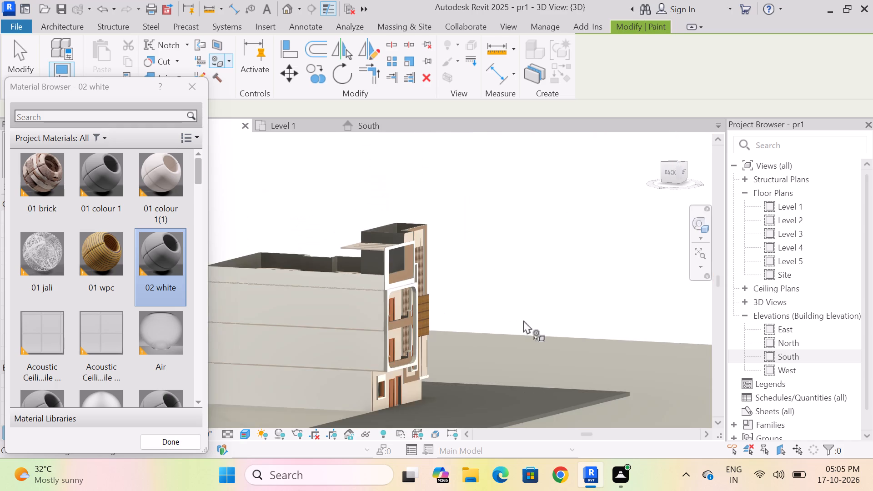
Paint two adjoining inner faces of the roof parapet with the 01 colour 1(1) material and finish painting.
middle_click_drag(522, 320, 390, 313, "shift")
scroll(522, 295, "down", 7)
middle_click_drag(505, 318, 499, 316, "shift")
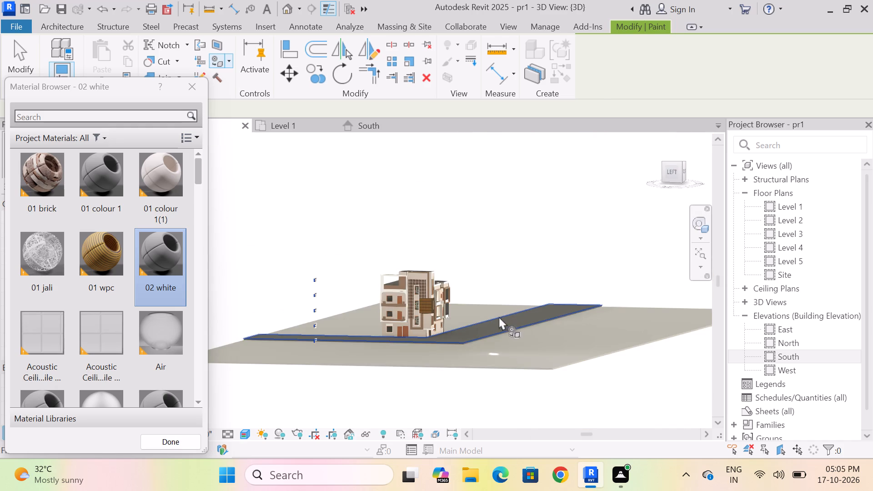
middle_click_drag(499, 316, 455, 339, "shift")
scroll(460, 361, "up", 4)
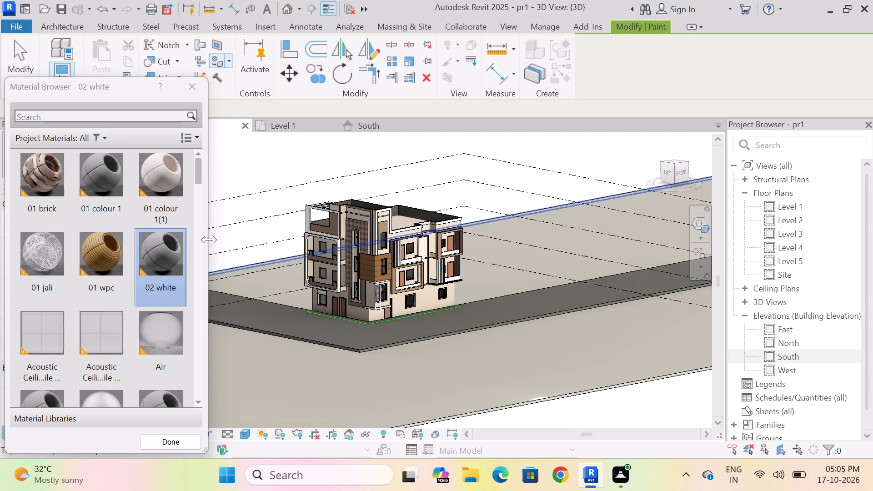
left_click(152, 181)
scroll(356, 196, "up", 7)
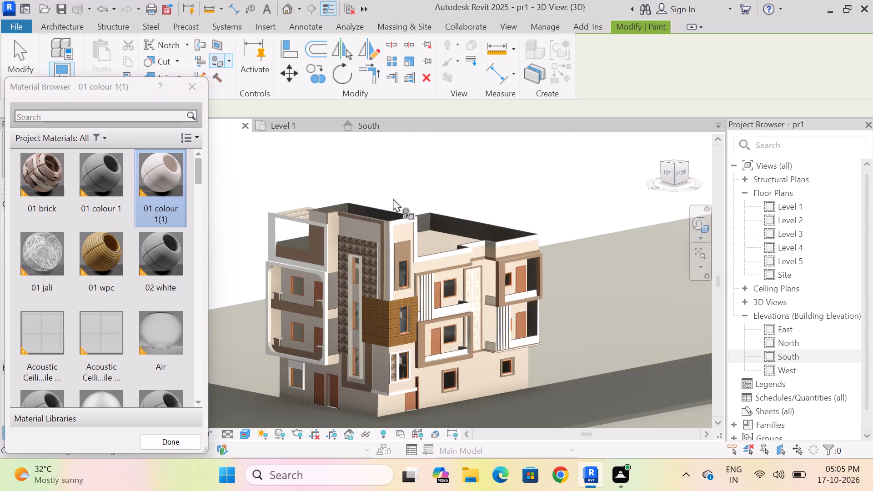
scroll(393, 198, "up", 9)
left_click(537, 263)
scroll(462, 251, "up", 4)
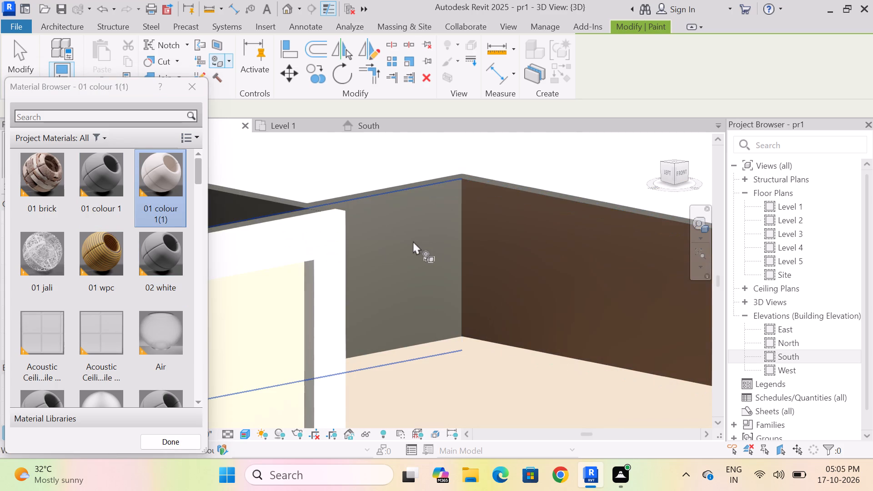
left_click(413, 241)
scroll(413, 241, "down", 6)
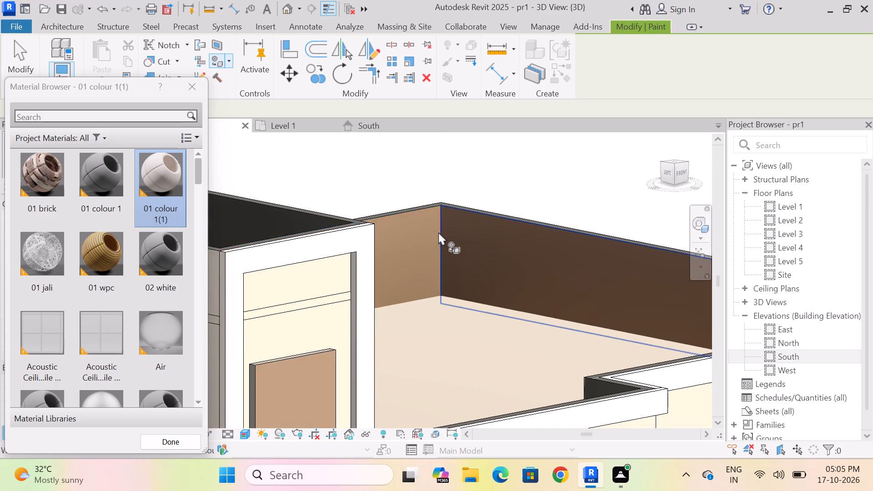
scroll(438, 232, "down", 15)
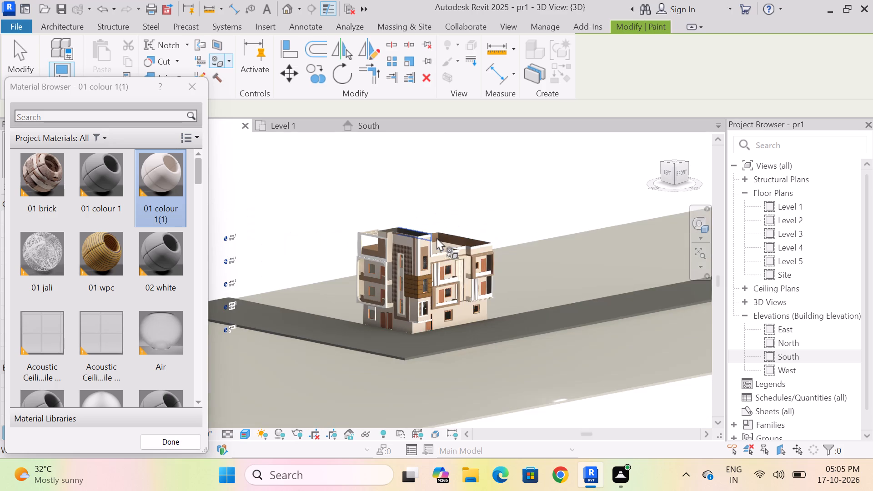
middle_click_drag(492, 362, 477, 356, "shift")
scroll(361, 340, "down", 6)
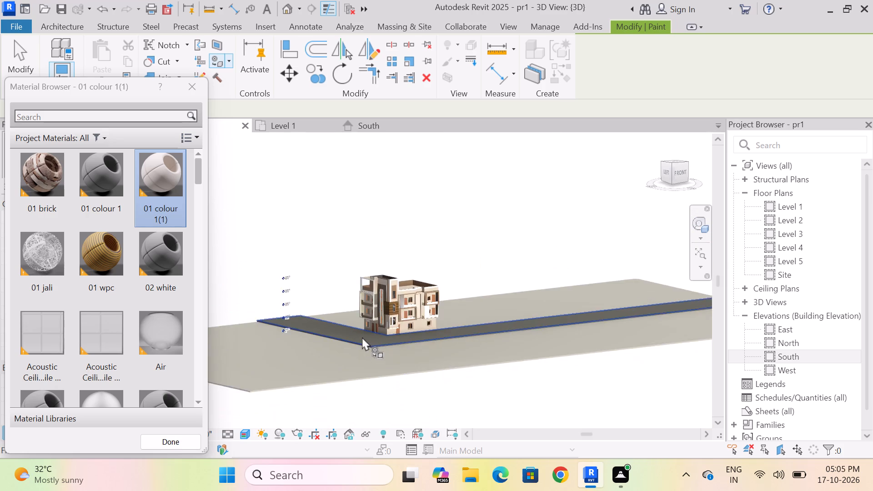
scroll(362, 337, "down", 3)
key("Escape")
key("Escape")
Hide the whole level category in the 3D view.
scroll(439, 361, "up", 4)
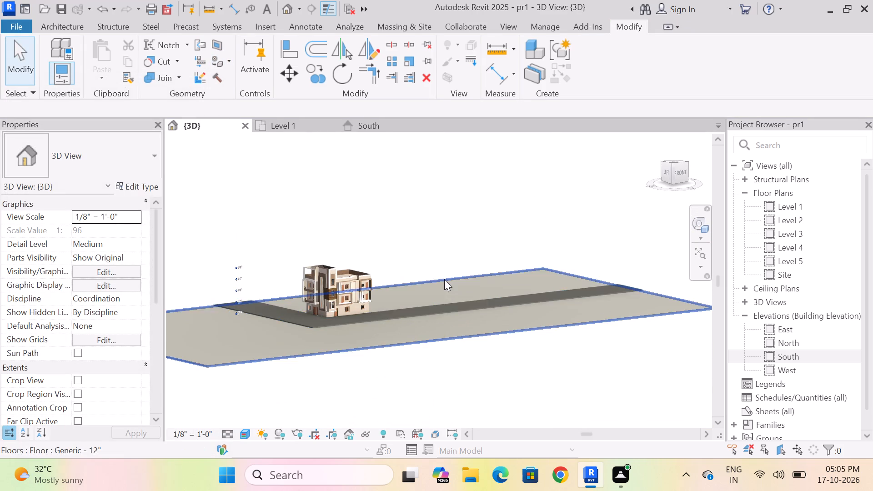
right_click(431, 268)
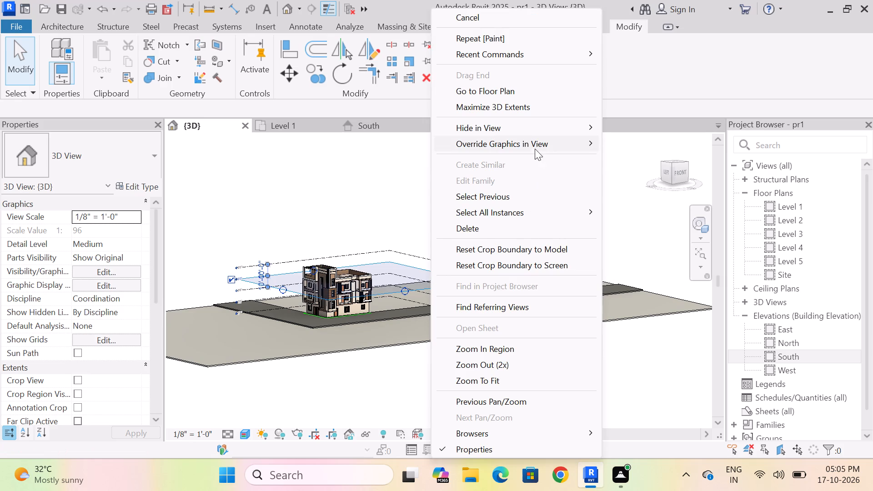
left_click(612, 145)
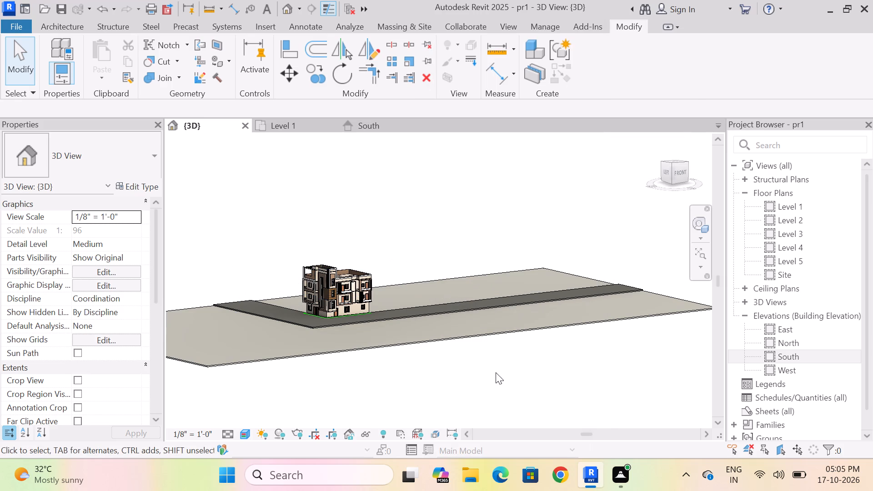
key("Escape")
Delete the three green model lines on the ground around the base of the building's front corner.
middle_click_drag(483, 376, 467, 389, "shift")
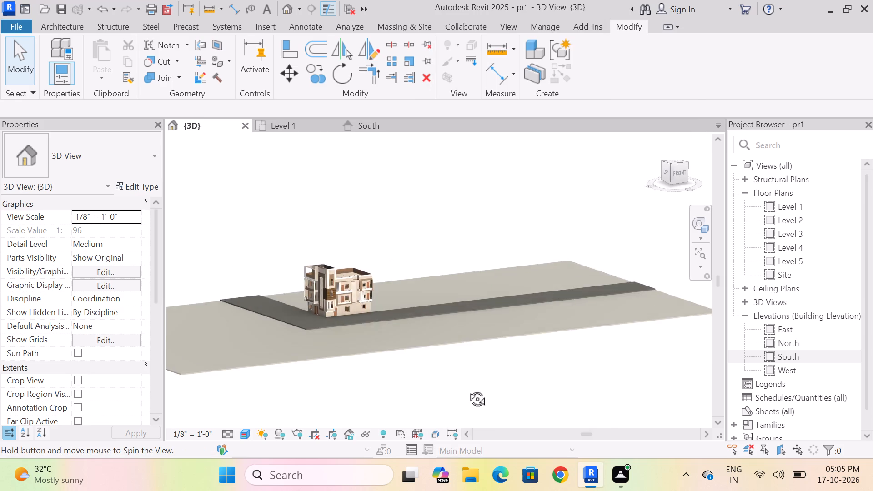
middle_click_drag(467, 389, 465, 416, "shift")
scroll(337, 336, "up", 3)
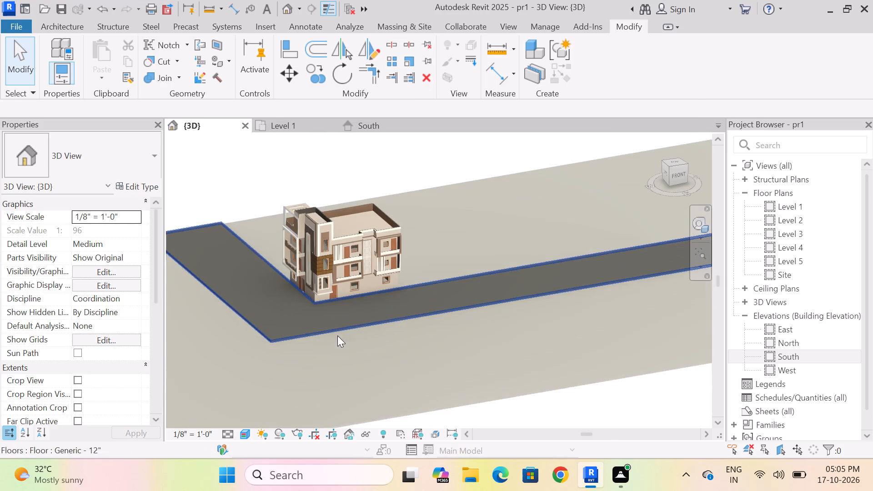
scroll(337, 336, "up", 2)
scroll(293, 279, "up", 12)
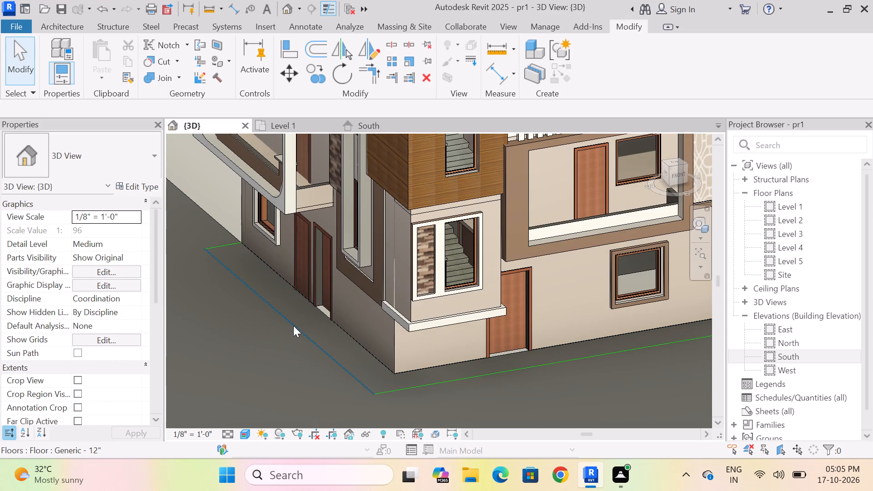
left_click(292, 325)
key("Delete")
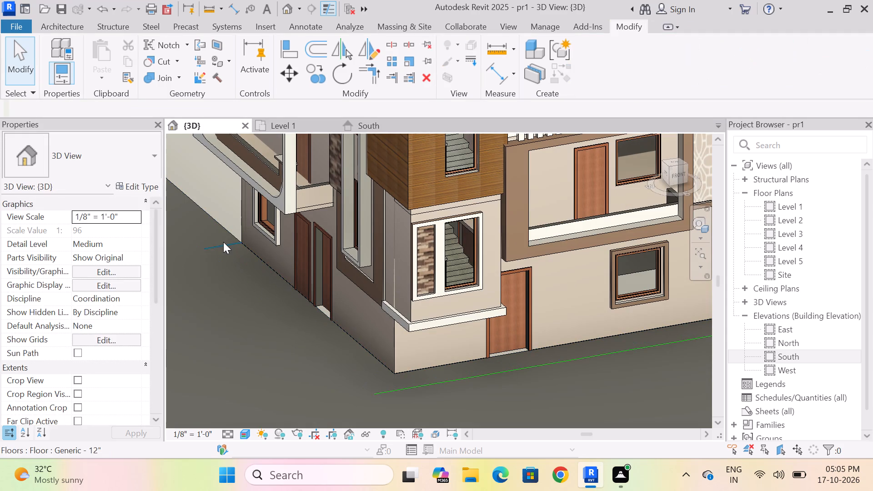
left_click(222, 245)
key("Delete")
left_click(472, 380)
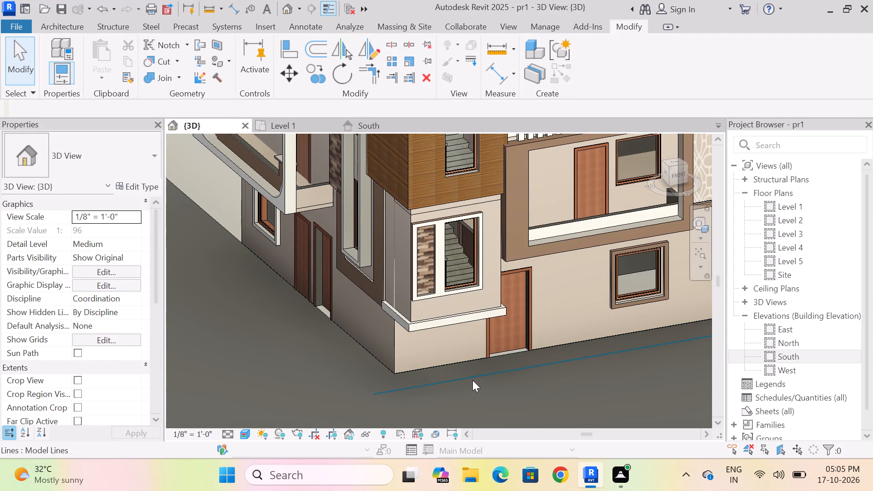
key("Delete")
Examine the cleaned-up building, L-shaped floor and toposolid from several distances and angles in the 3D view.
scroll(391, 362, "down", 6)
scroll(577, 331, "down", 2)
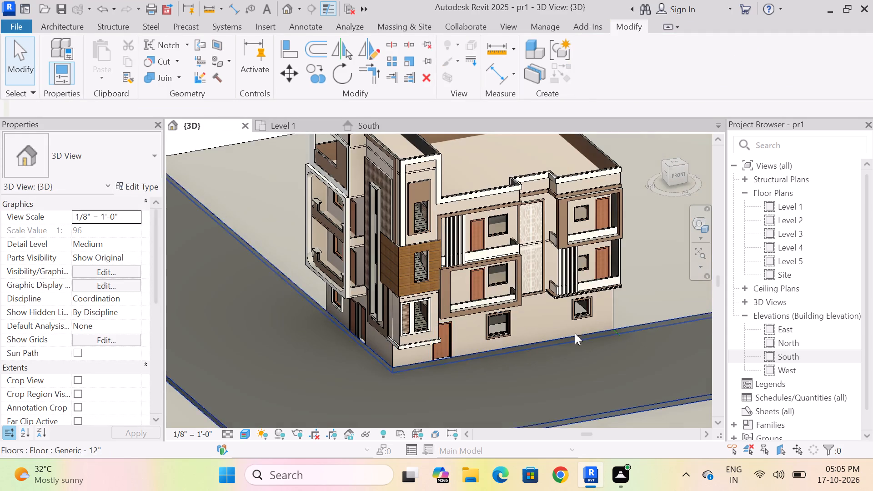
scroll(575, 333, "down", 3)
scroll(480, 331, "down", 5)
middle_click_drag(401, 355, 390, 351, "shift")
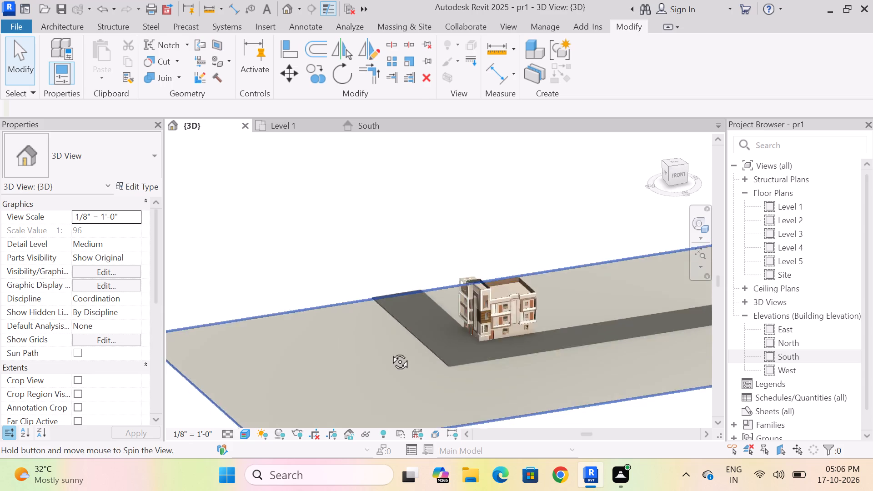
middle_click_drag(390, 351, 326, 338, "shift")
scroll(302, 326, "down", 6)
middle_click_drag(320, 341, 355, 333, "shift")
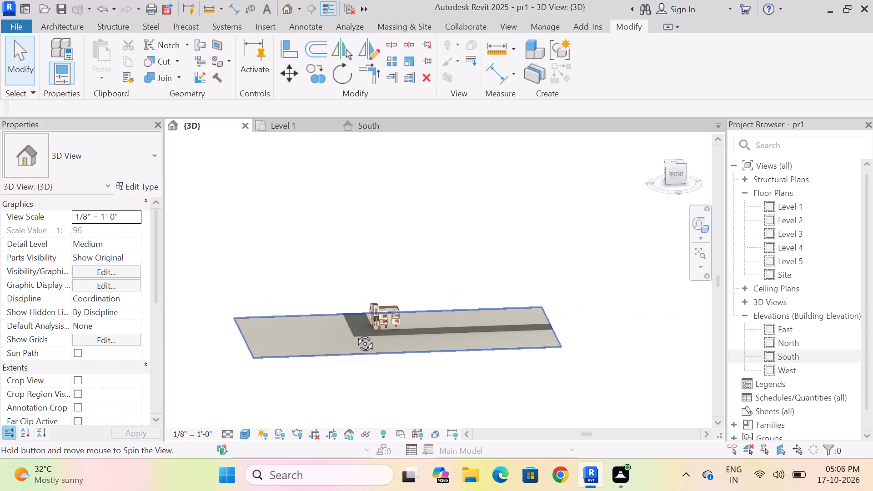
middle_click_drag(355, 333, 367, 334, "shift")
scroll(390, 338, "up", 11)
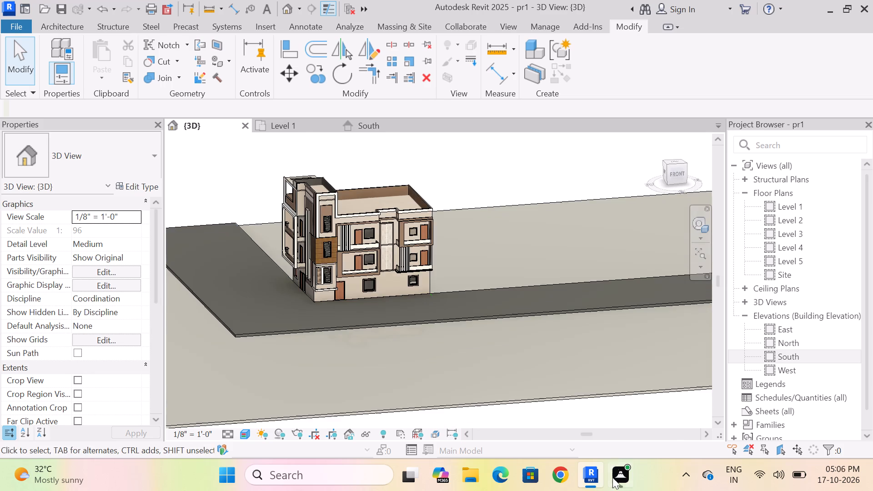
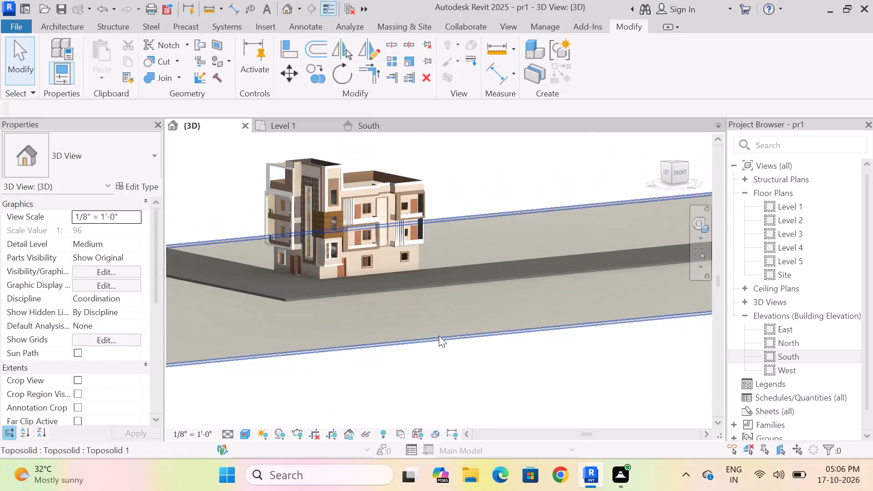
Open the Level 1 floor plan showing the whole site around the building.
scroll(371, 279, "up", 4)
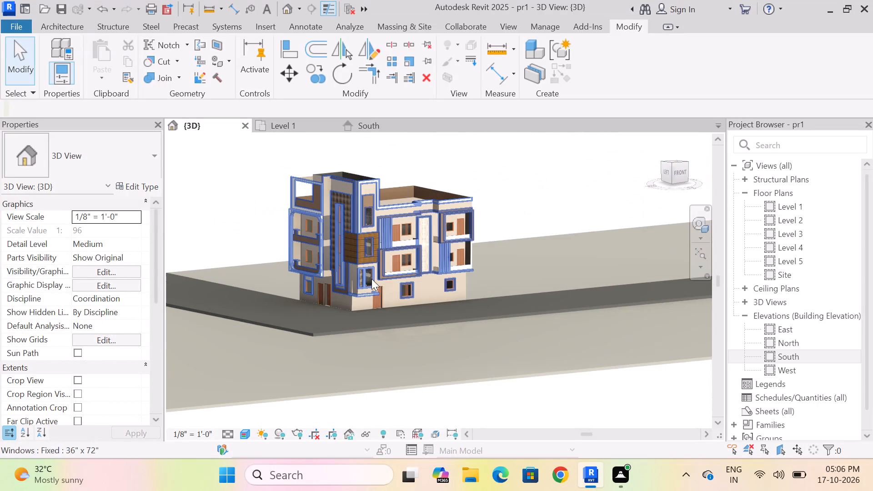
double_click(792, 204)
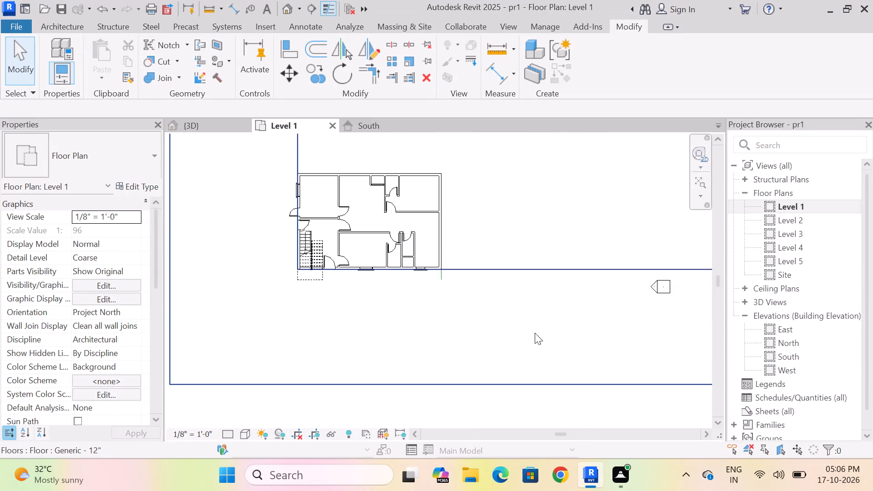
scroll(512, 341, "down", 6)
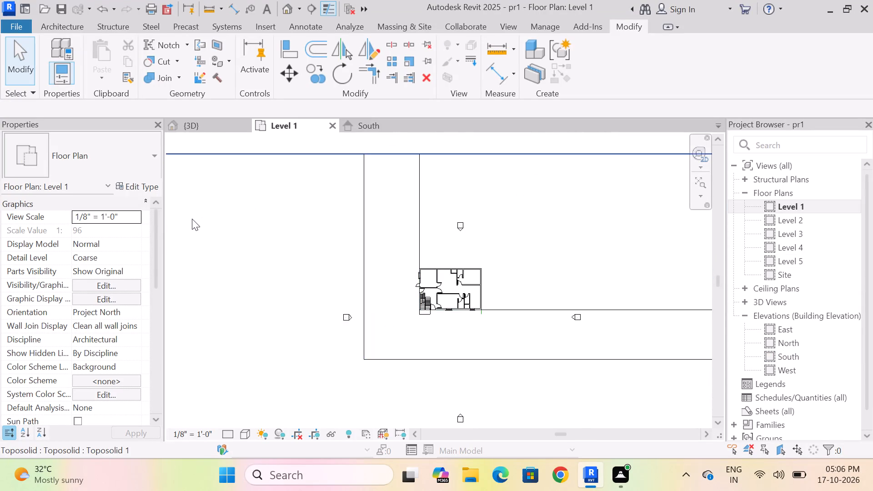
scroll(192, 219, "down", 4)
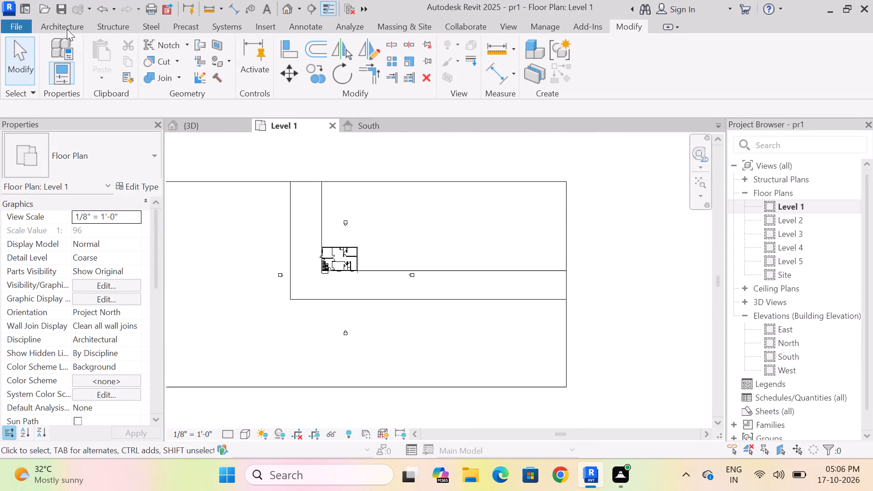
Create a new project material and name it 02 grass.
left_click(535, 26)
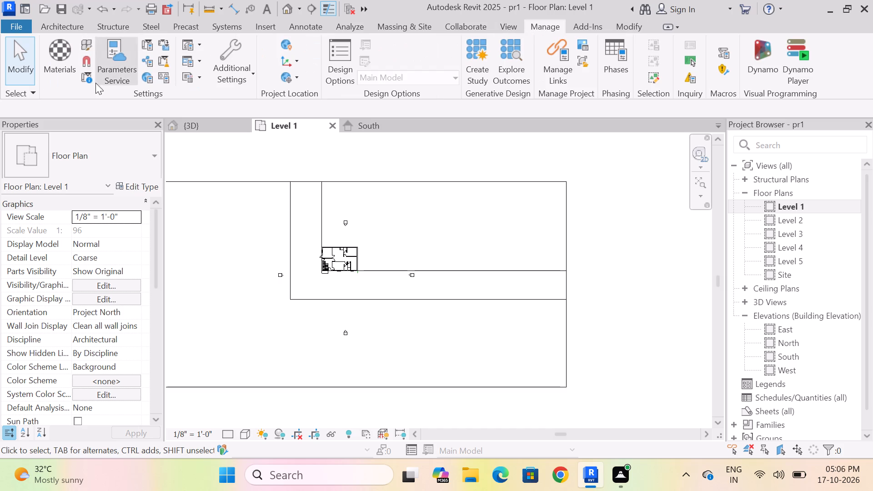
left_click(70, 63)
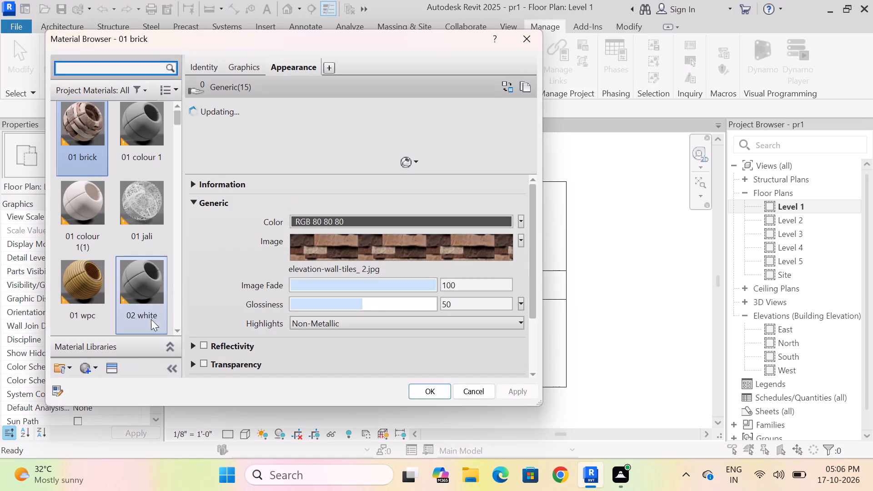
left_click(77, 374)
left_click(100, 385)
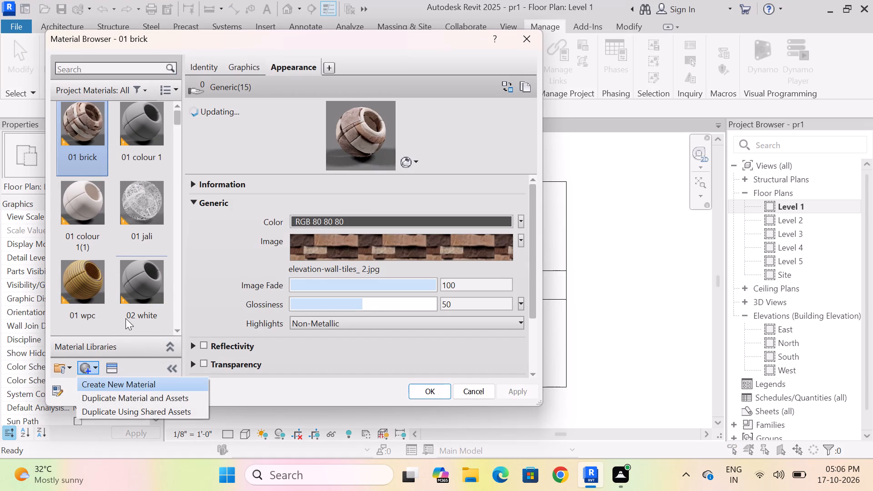
right_click(143, 214)
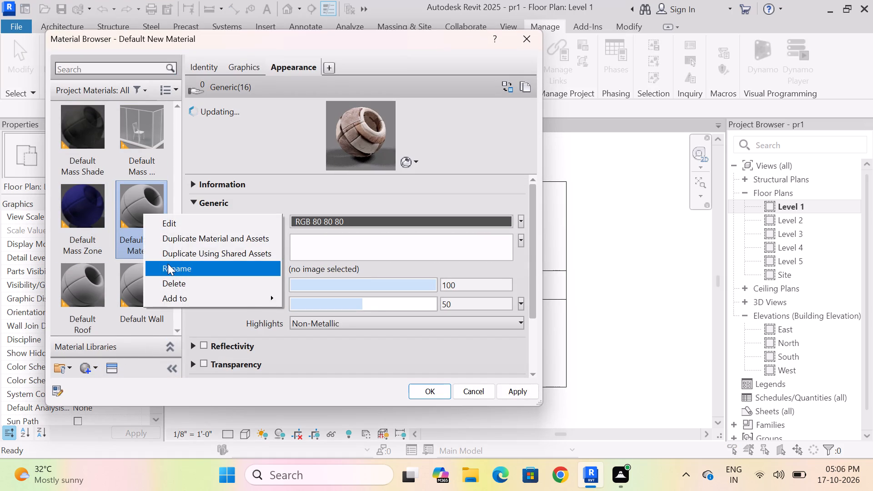
left_click(168, 264)
key("BackSpace")
type("02")
key("space")
type("grass")
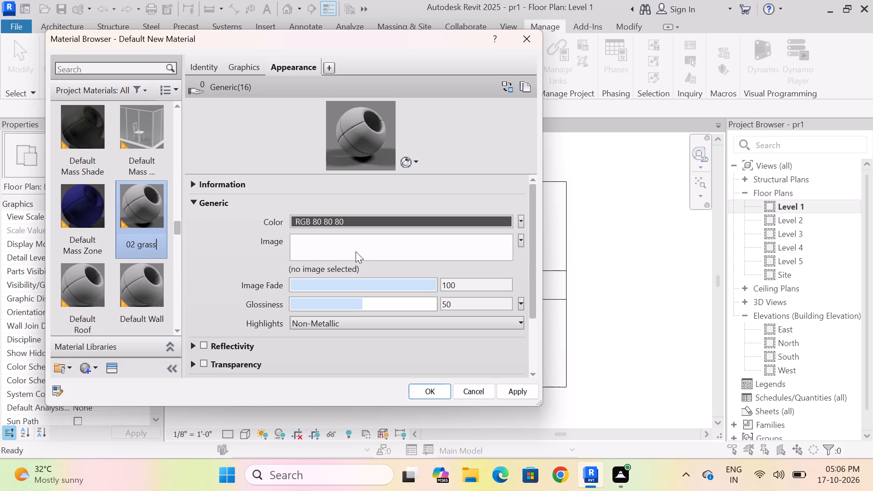
Assign the grass 1 image from the grass and road folder to the 02 grass material's appearance and apply it.
left_click(356, 251)
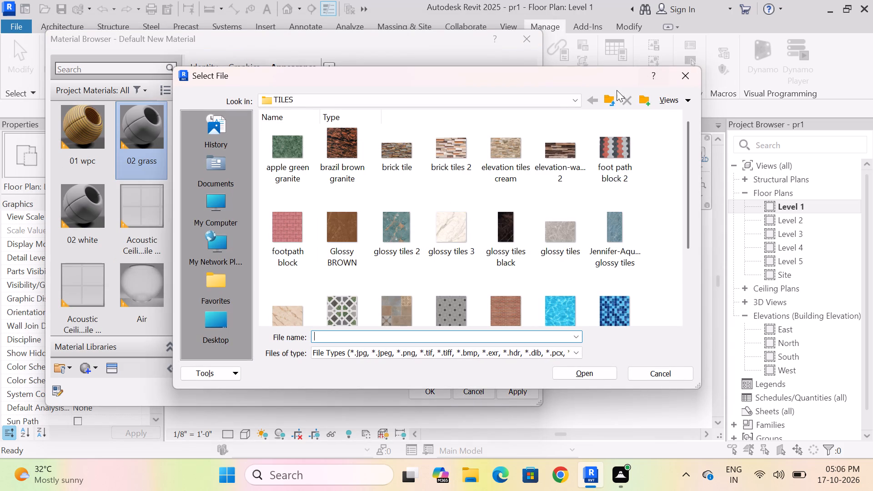
left_click(613, 101)
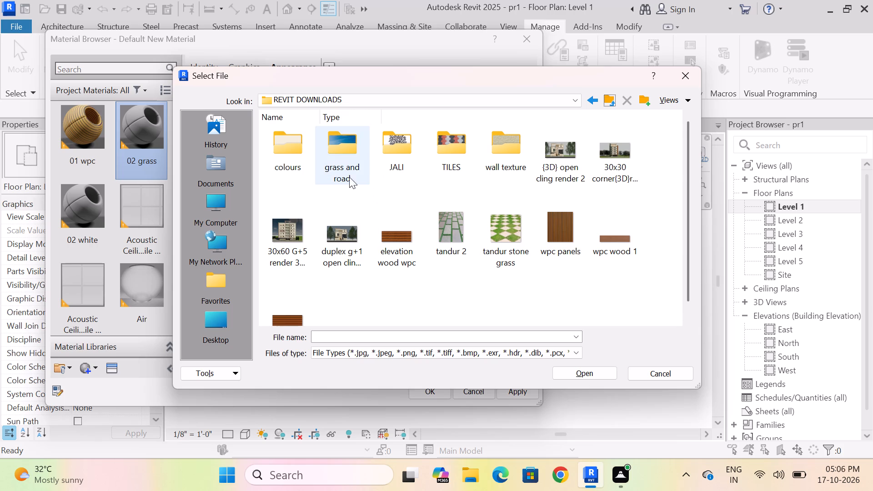
double_click(336, 150)
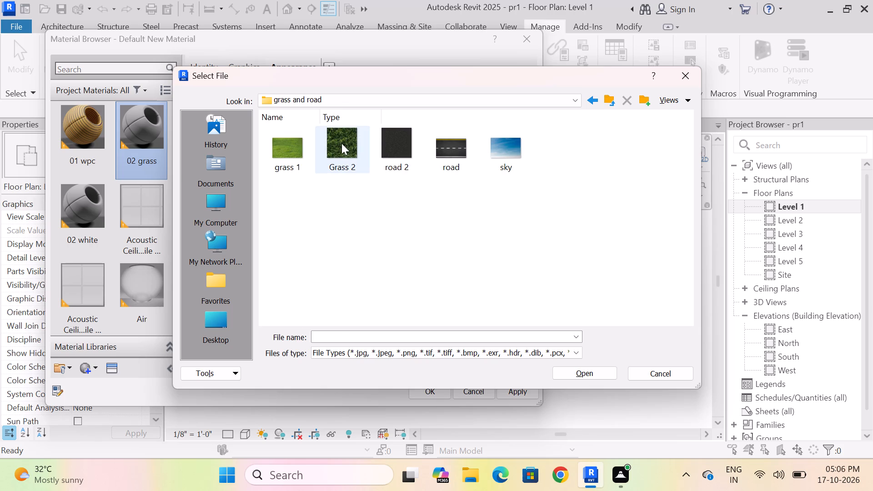
left_click(307, 148)
left_click(591, 371)
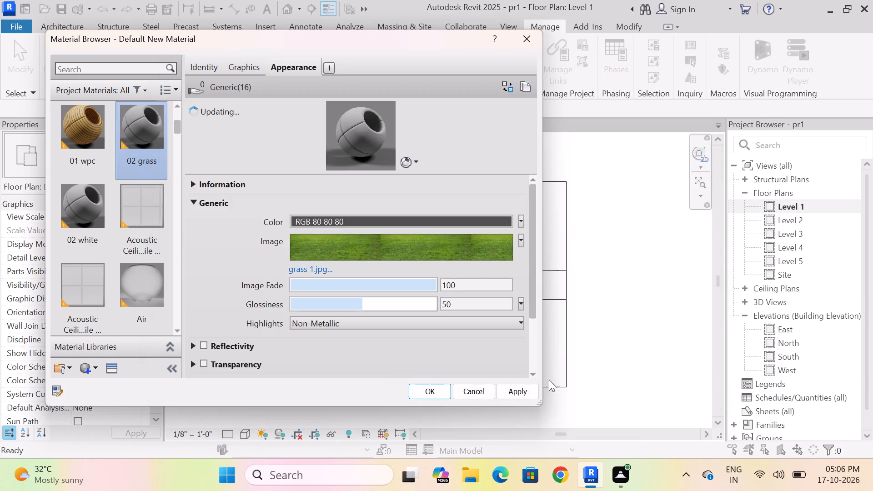
right_click(88, 369)
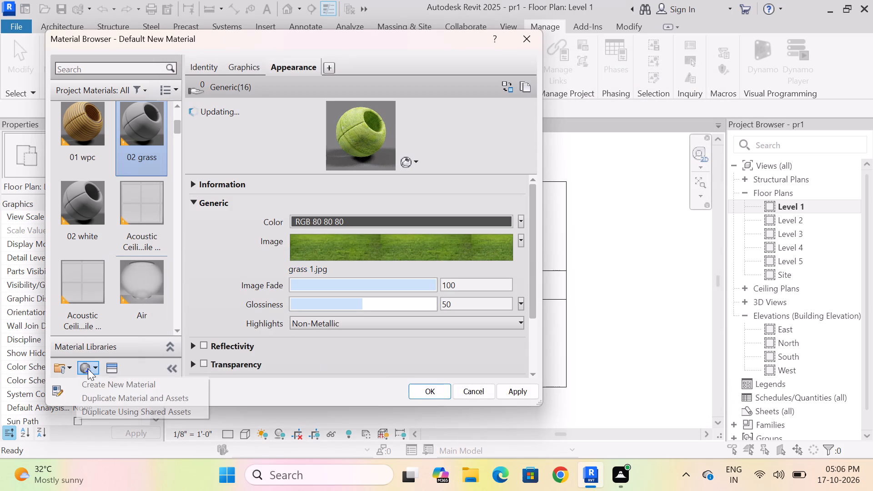
left_click(532, 386)
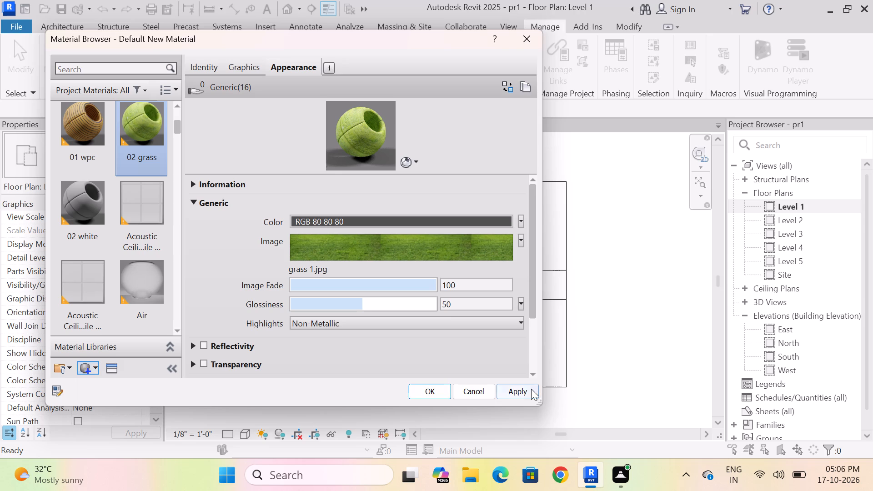
left_click(529, 389)
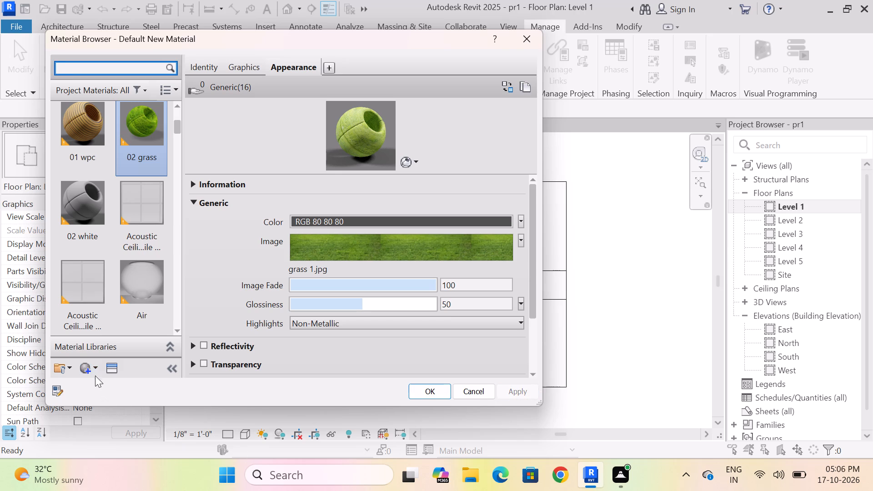
Create another new project material and name it 02 road.
right_click(88, 368)
left_click(107, 386)
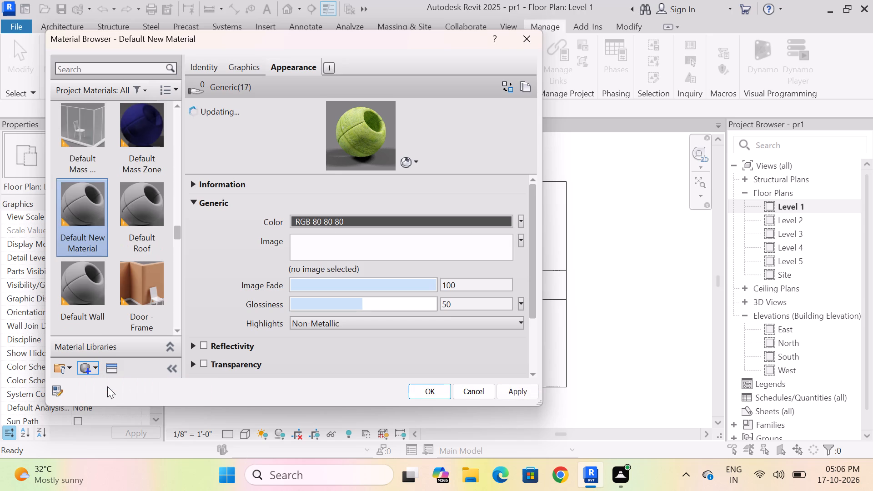
right_click(88, 210)
left_click(115, 265)
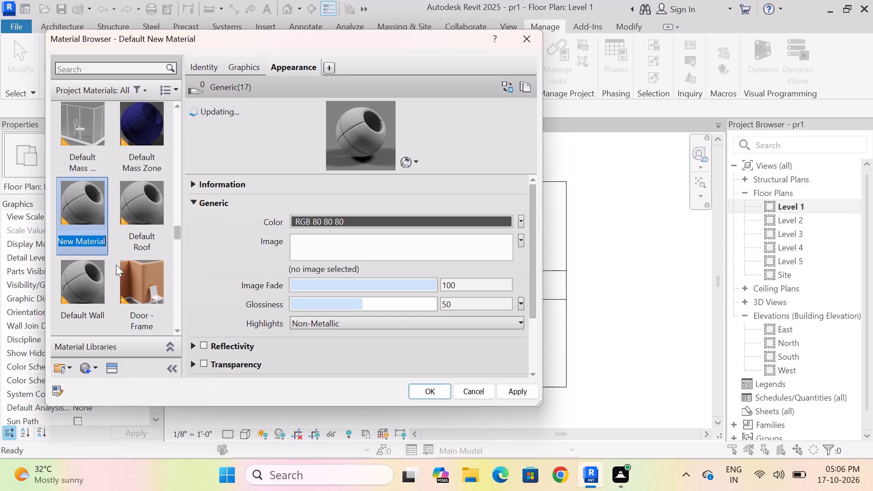
key("BackSpace")
key("0")
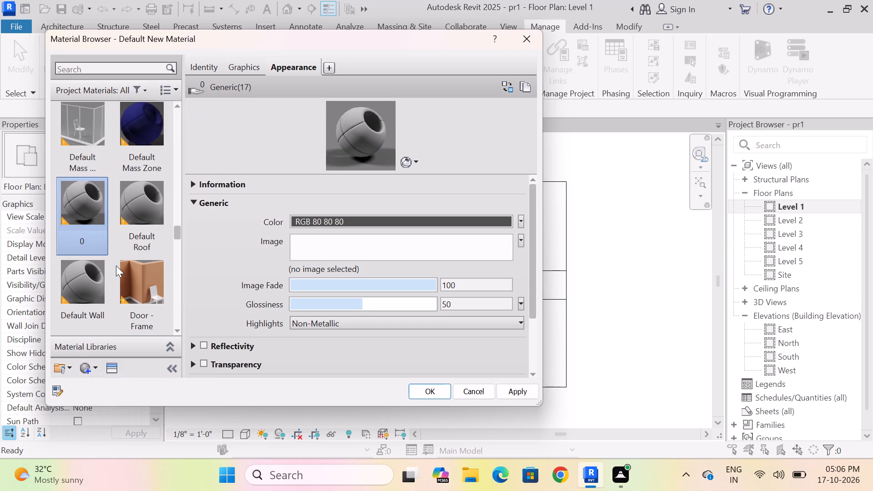
type("2 road")
Assign the road 2 image to the 02 road material's appearance, apply it and close the material editor.
left_click(407, 244)
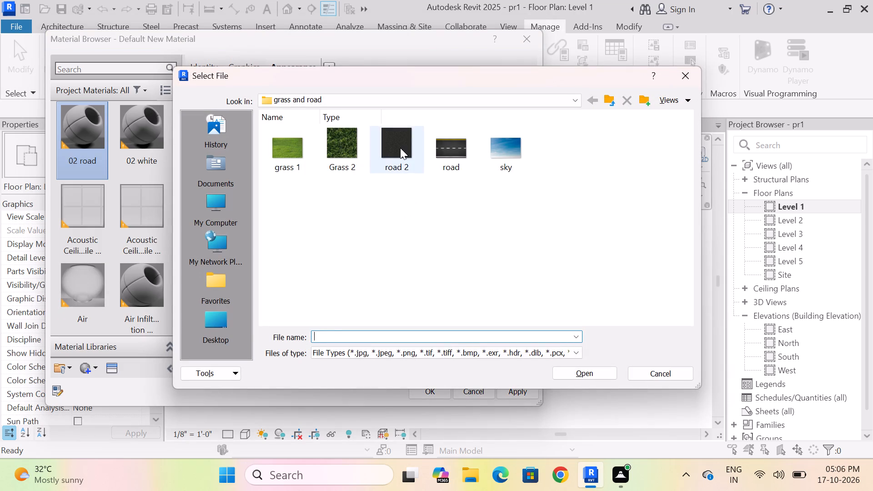
left_click(399, 147)
left_click(586, 371)
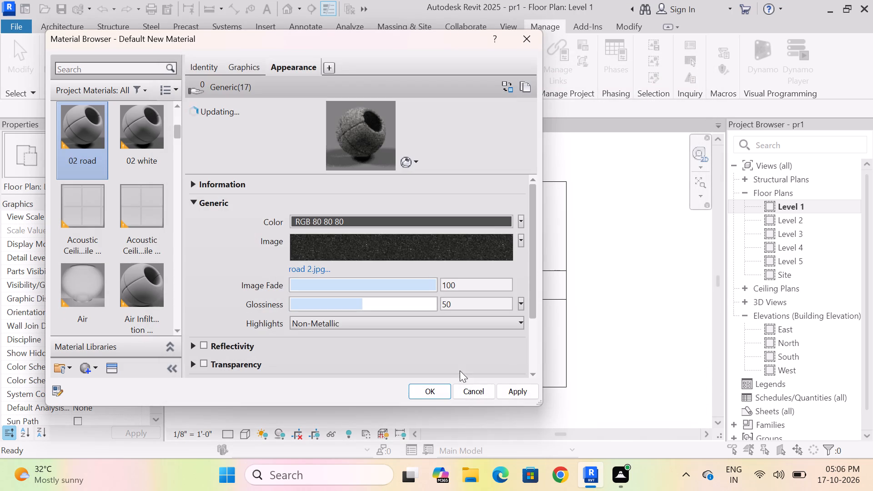
left_click(504, 391)
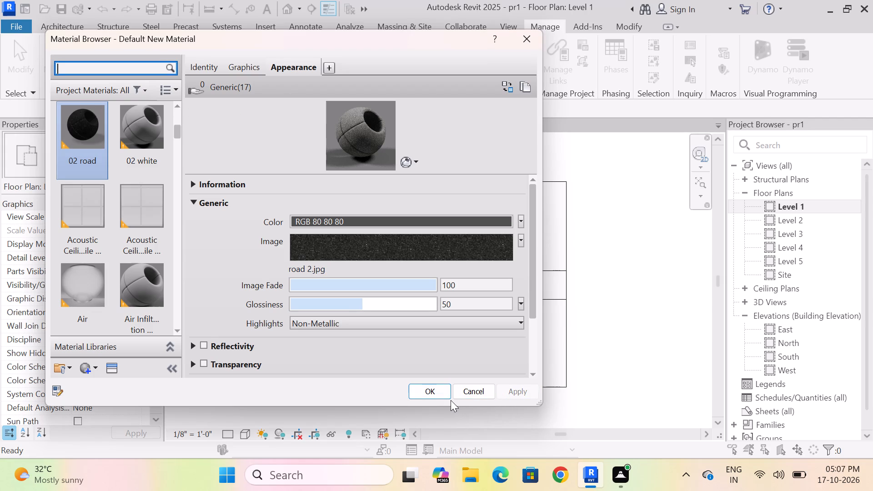
left_click(446, 389)
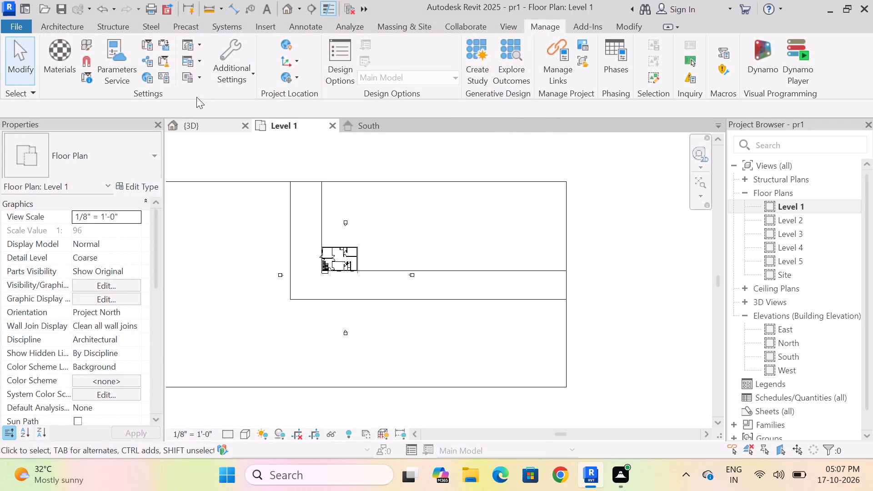
Paint the site toposolid around the building with the 02 grass material.
left_click(633, 25)
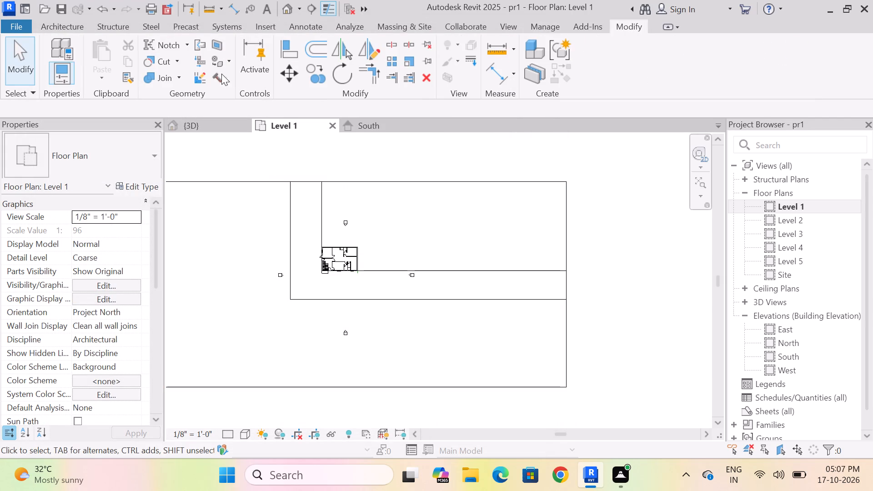
left_click(217, 61)
left_click(160, 271)
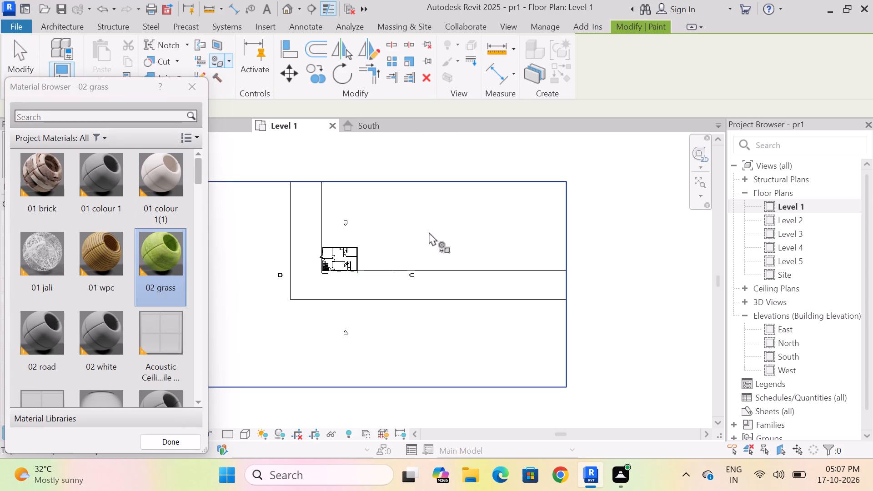
left_click(433, 223)
Paint the L-shaped road floor beside the building with the 02 road material and finish painting.
left_click(35, 335)
scroll(323, 267, "up", 4)
left_click(282, 283)
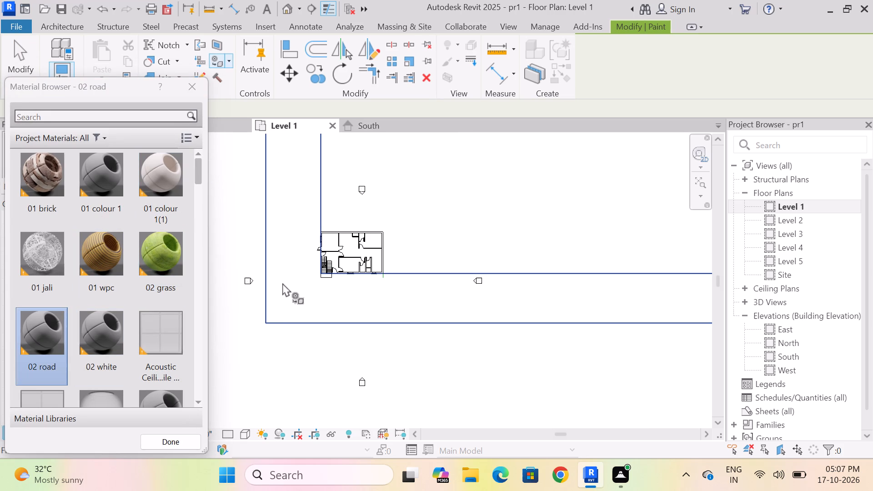
left_click(192, 85)
Place three RPC Tree - Deciduous Common Apple - 20' components in a column north of the building's northwest corner.
scroll(421, 252, "down", 1)
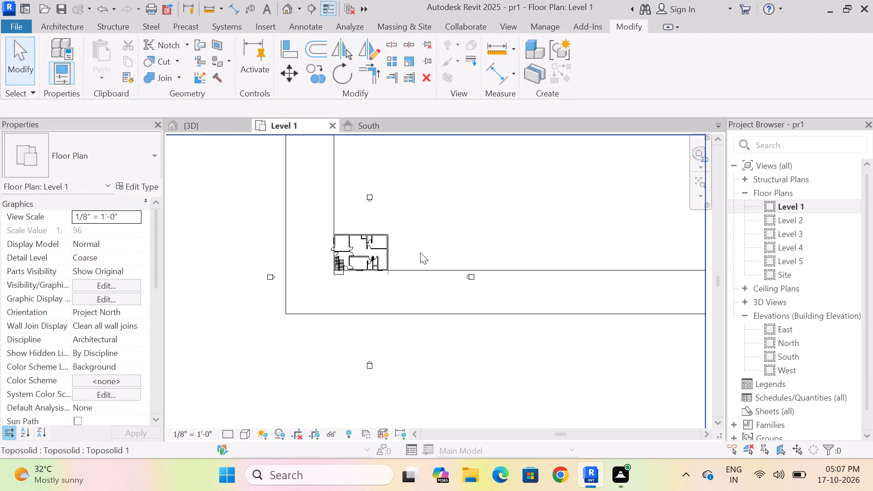
scroll(420, 252, "down", 7)
scroll(401, 249, "up", 6)
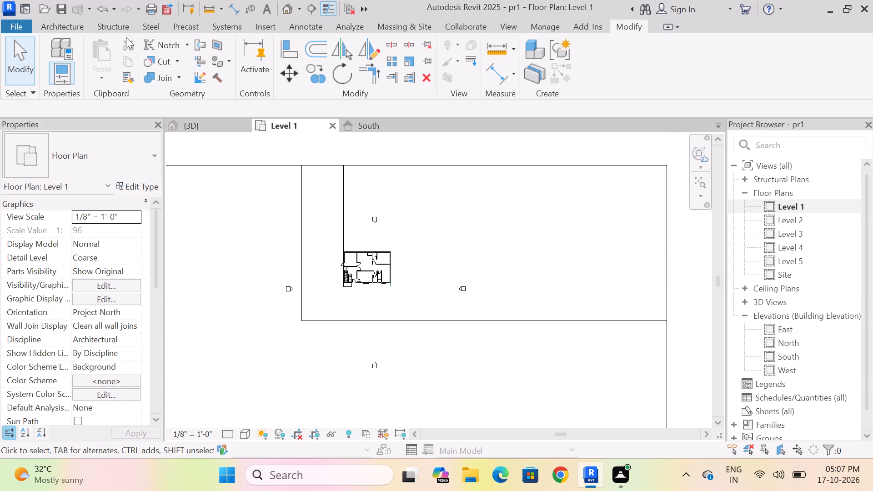
left_click(66, 27)
left_click(130, 62)
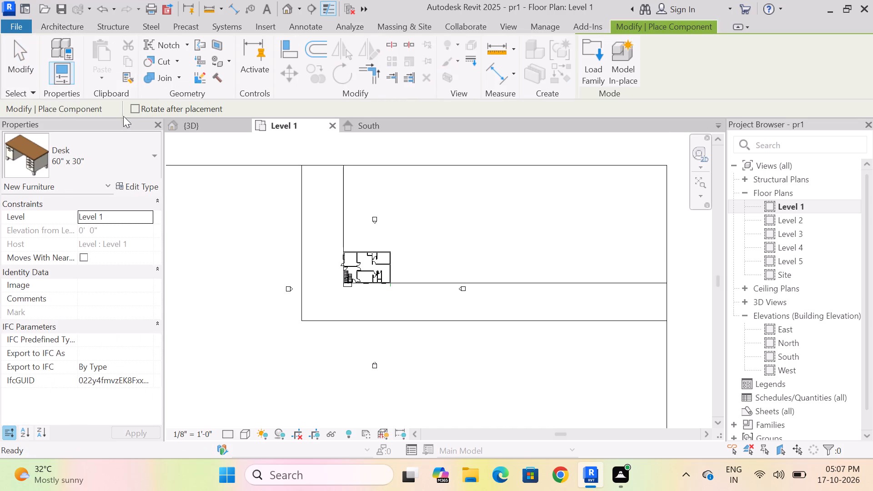
left_click(137, 159)
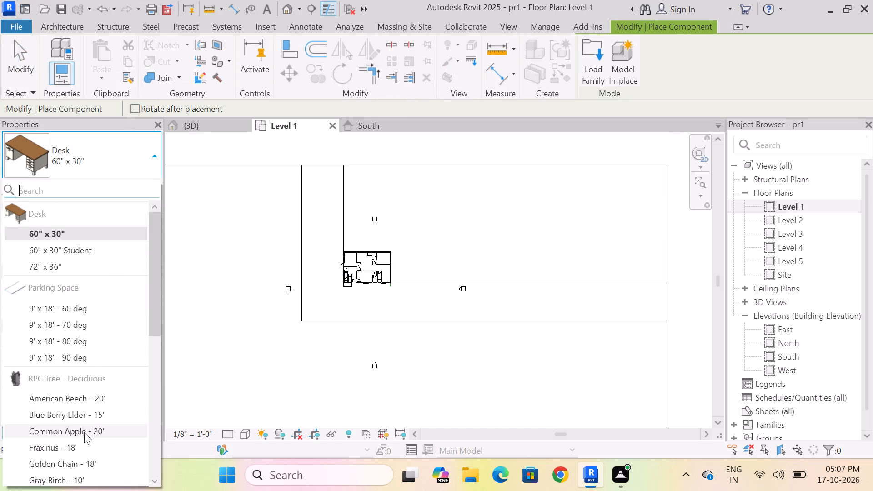
left_click_drag(151, 271, 147, 323)
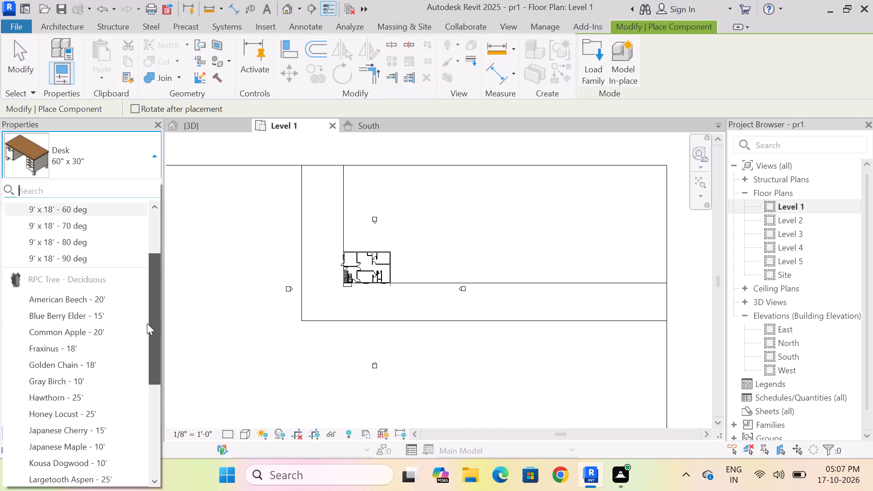
left_click_drag(147, 323, 145, 346)
left_click(107, 266)
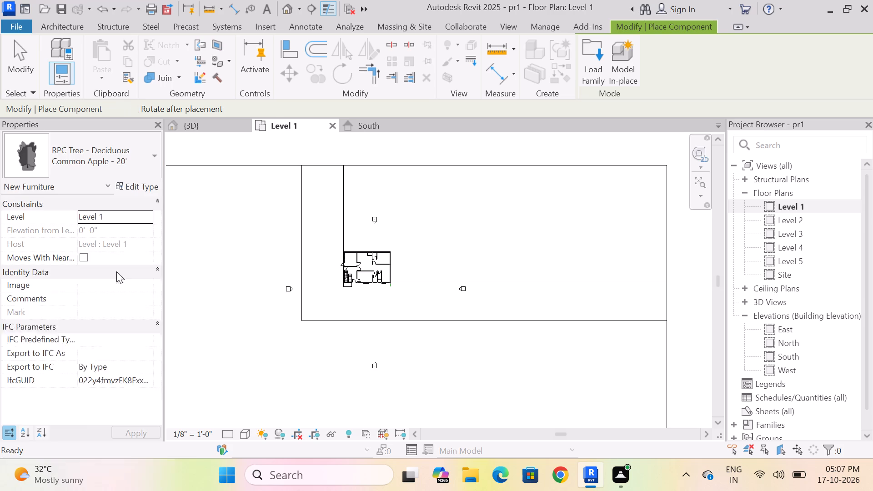
scroll(330, 248, "up", 5)
scroll(363, 231, "up", 4)
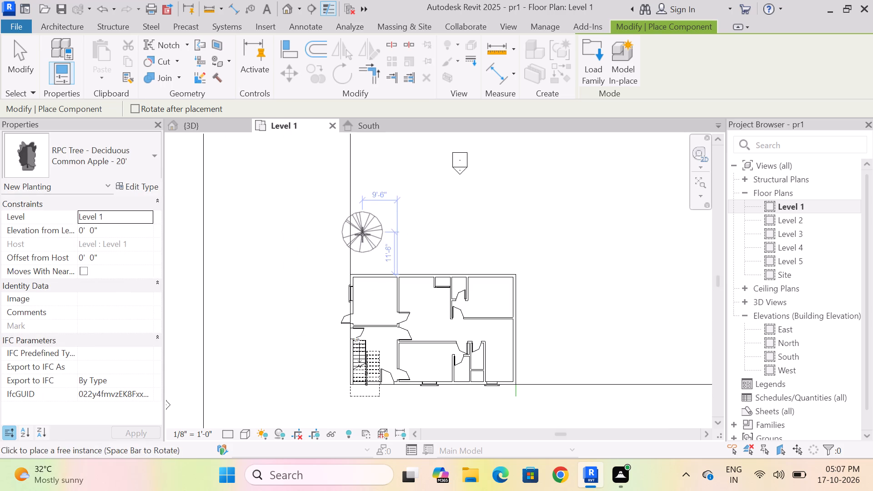
left_click(364, 245)
left_click(369, 204)
left_click(366, 166)
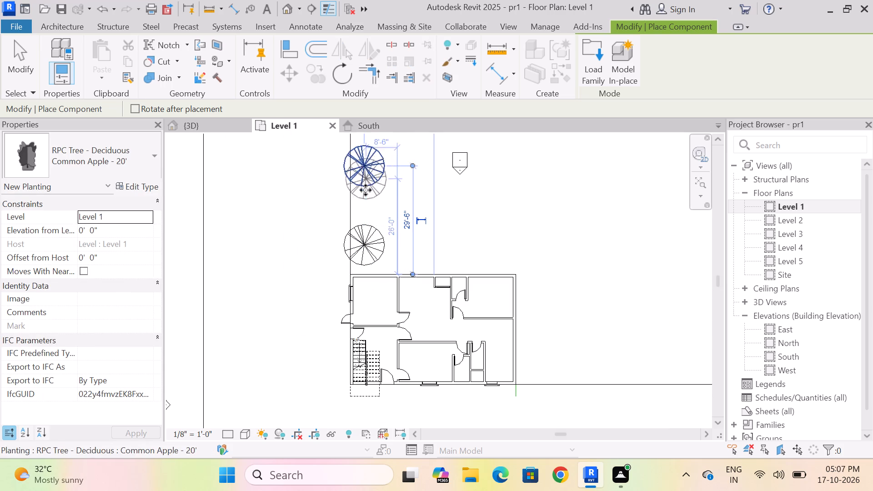
left_click(365, 199)
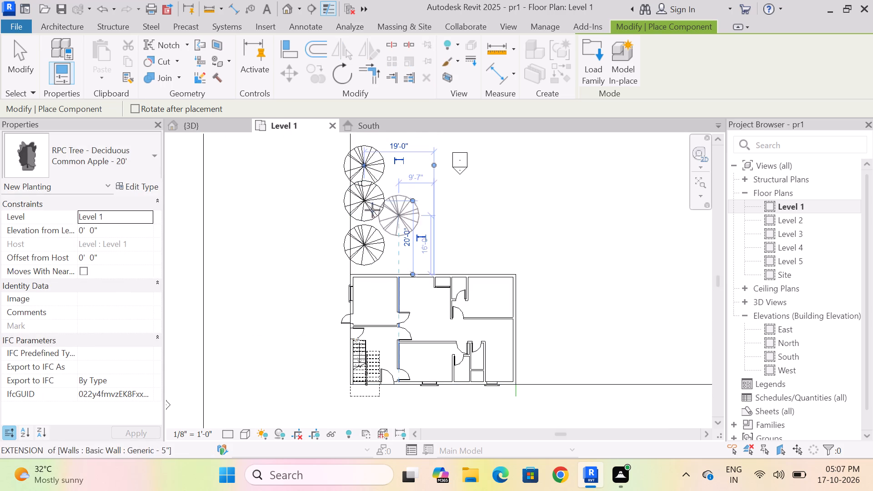
Place five more Common Apple - 20' trees north of the building, continuing from the first column to its northeast corner.
left_click(415, 227)
left_click(409, 189)
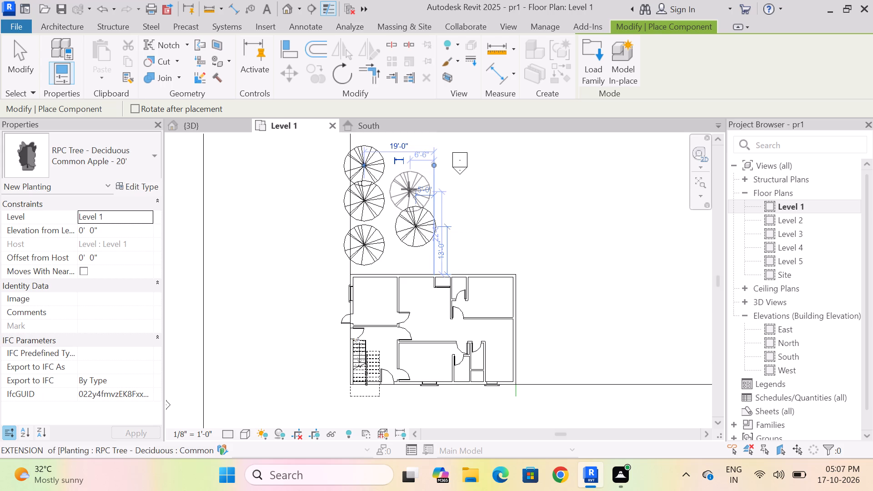
left_click(410, 251)
left_click(457, 250)
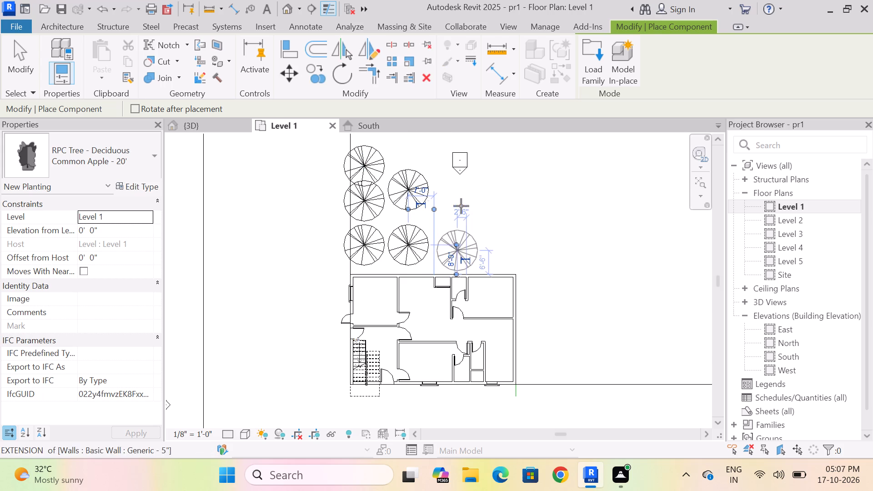
left_click(461, 205)
scroll(422, 230, "down", 4)
scroll(437, 243, "up", 5)
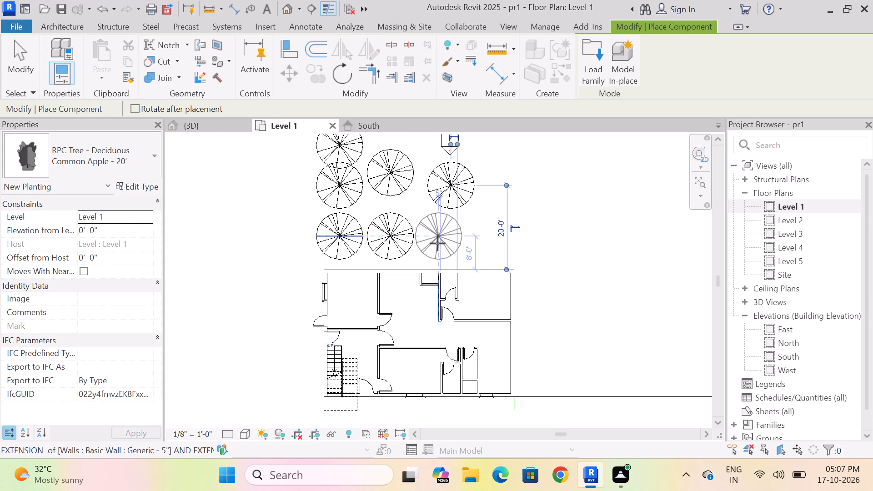
scroll(437, 243, "up", 3)
left_click(457, 238)
scroll(450, 222, "down", 4)
left_click(504, 209)
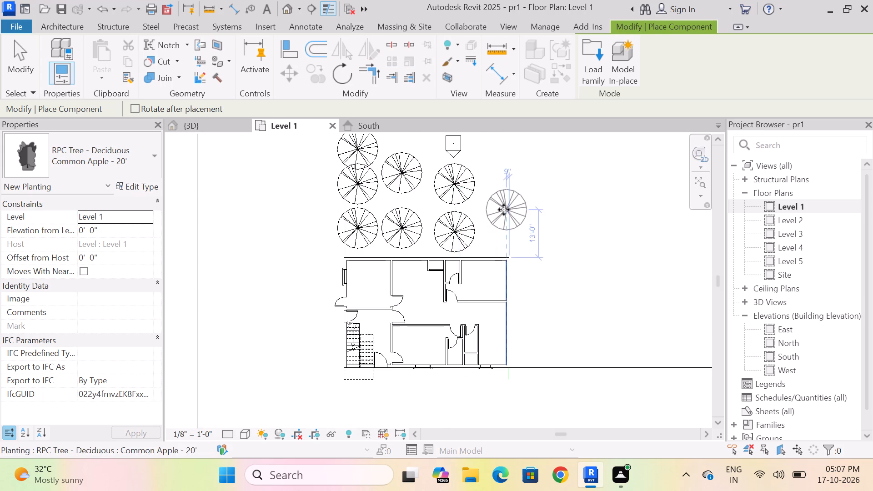
Place a row of three Common Apple - 20' trees east of the building's southeast corner, along the road edge.
scroll(486, 200, "down", 4)
scroll(534, 262, "up", 5)
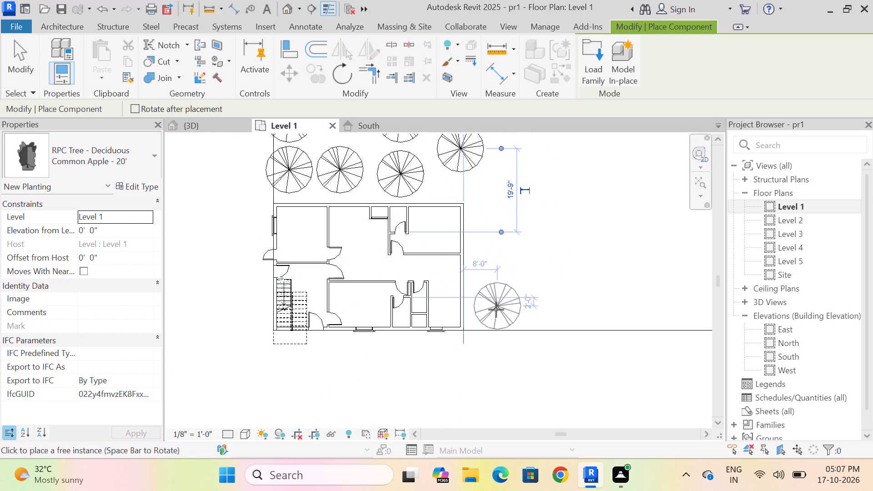
left_click(496, 310)
left_click(551, 308)
scroll(532, 263, "down", 4)
scroll(567, 281, "up", 4)
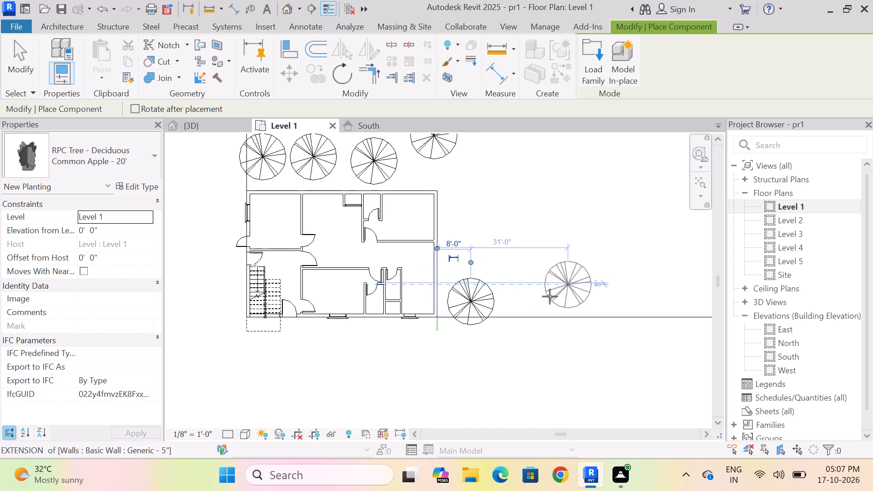
left_click(527, 300)
scroll(509, 260, "down", 5)
scroll(569, 279, "up", 4)
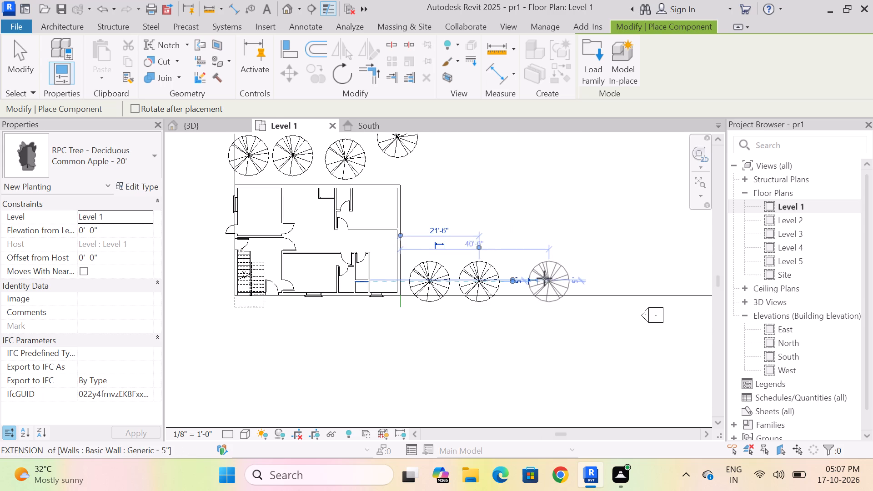
left_click(541, 282)
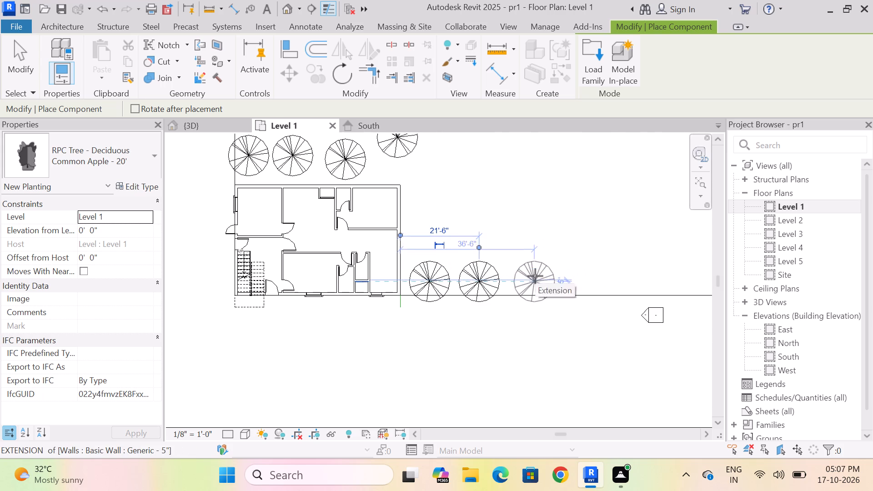
left_click(535, 276)
Place five Common Apple - 20' trees east of the building, between the road-edge row and the building's northeast corner.
left_click(517, 234)
left_click(463, 229)
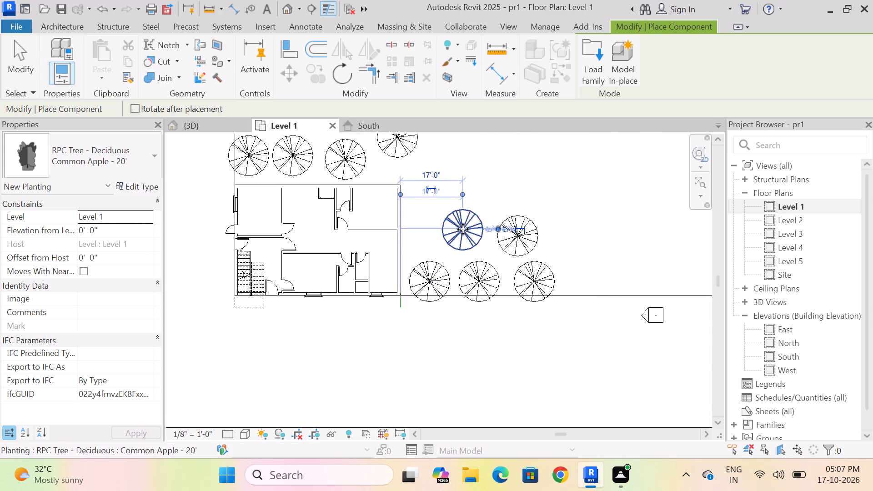
left_click(435, 199)
left_click(457, 177)
left_click(509, 170)
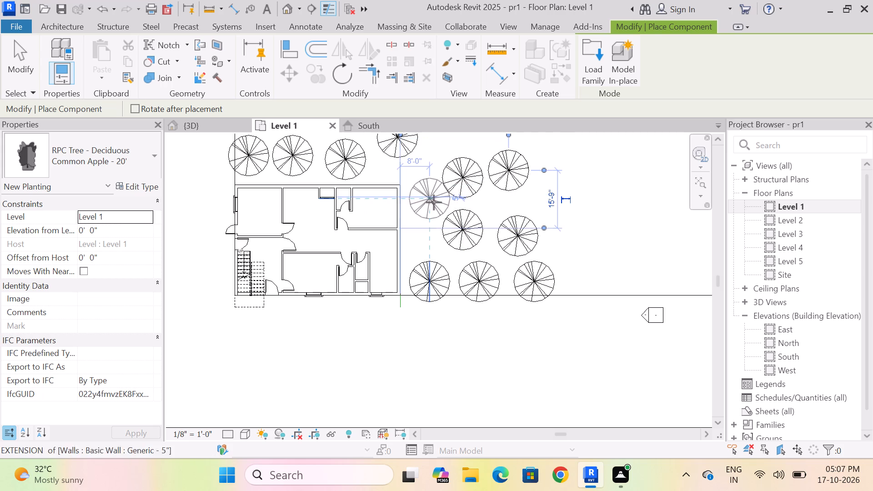
left_click(431, 203)
Place three more Common Apple - 20' trees at the eastern end of the group, running north from the road edge.
scroll(416, 197, "down", 7)
scroll(509, 218, "up", 5)
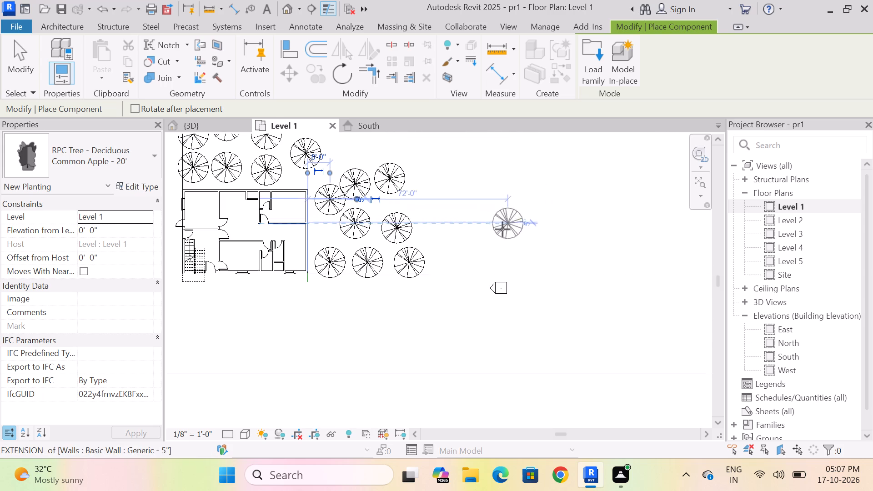
left_click(454, 261)
left_click(447, 221)
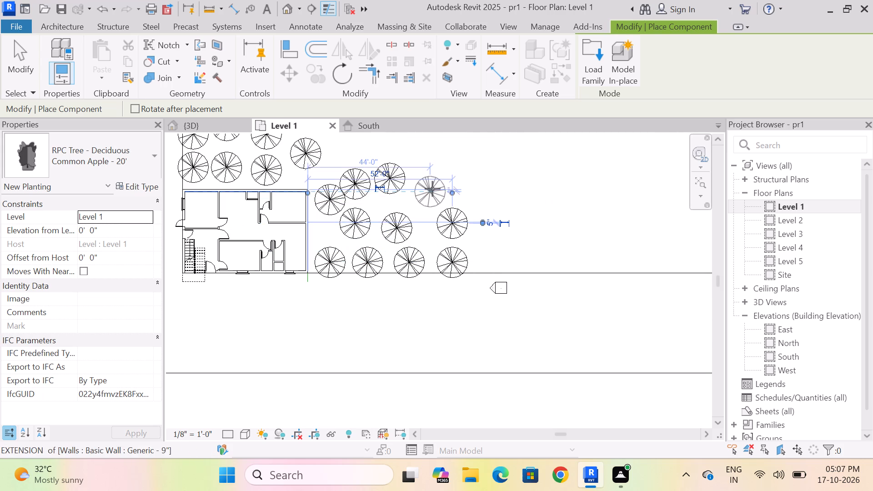
left_click(432, 189)
Place nine Common Apple - 20' trees northeast of the building, spreading around the existing group and down to the road edge.
scroll(453, 255, "down", 6)
scroll(440, 199, "up", 5)
left_click(411, 210)
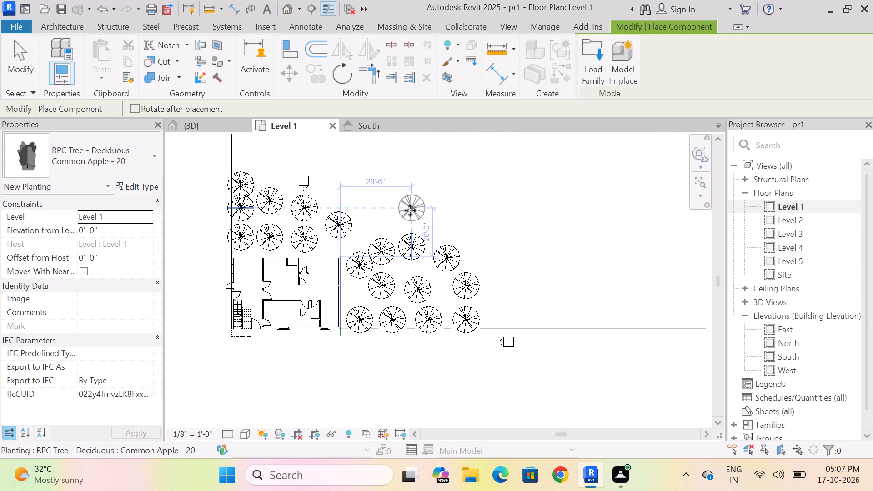
left_click(356, 200)
left_click(359, 181)
left_click(327, 185)
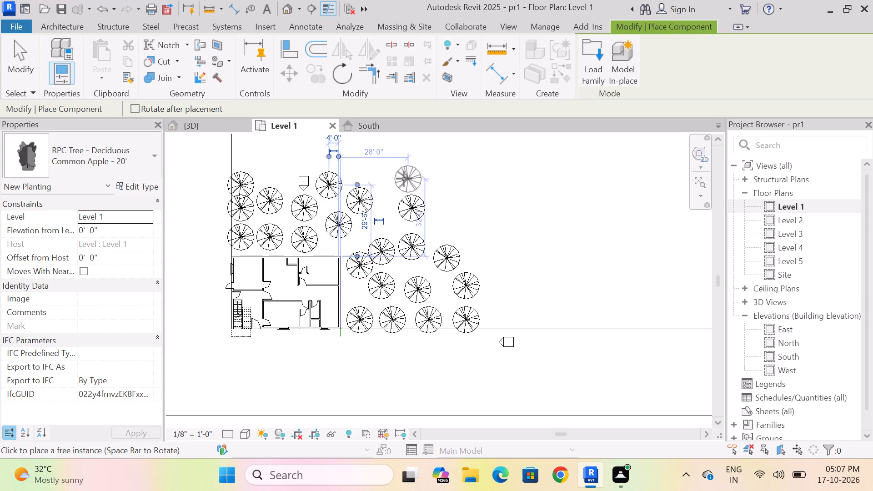
left_click(393, 175)
left_click(445, 180)
left_click(468, 221)
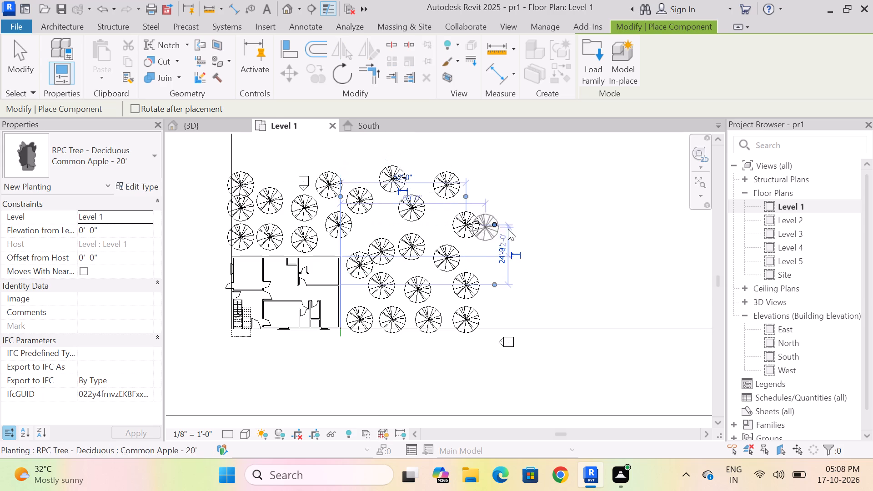
left_click(491, 265)
left_click(511, 299)
left_click(509, 323)
Place six Common Apple - 20' trees along the northern side of the planting, five in a row, and finish placing.
scroll(530, 275, "down", 4)
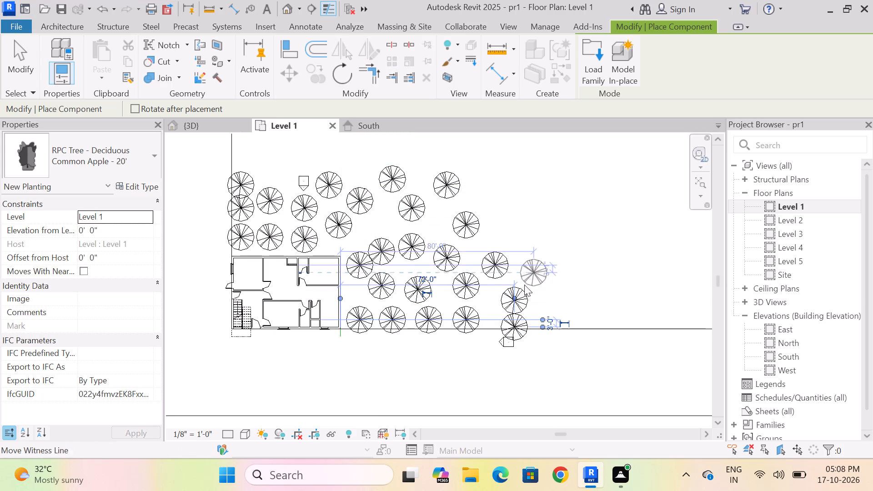
scroll(409, 188, "up", 3)
left_click(374, 213)
left_click(401, 217)
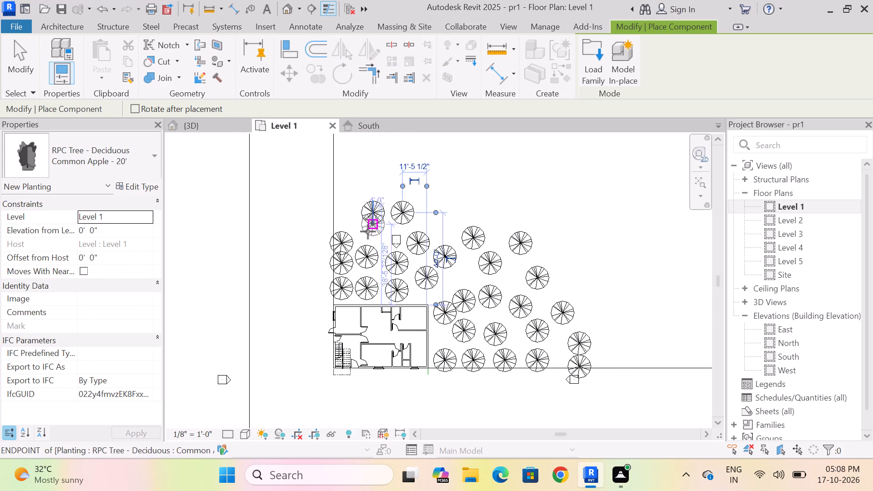
left_click(367, 235)
left_click(352, 216)
left_click(439, 216)
left_click(478, 212)
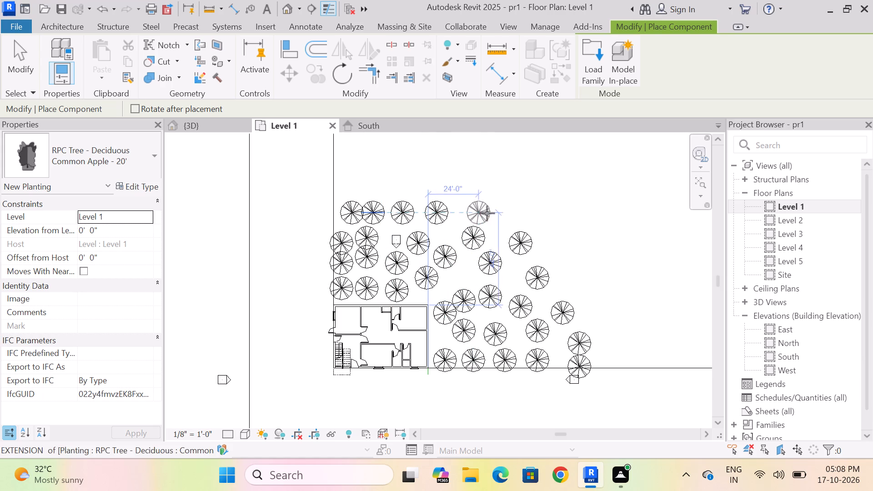
left_click(500, 210)
key("Escape")
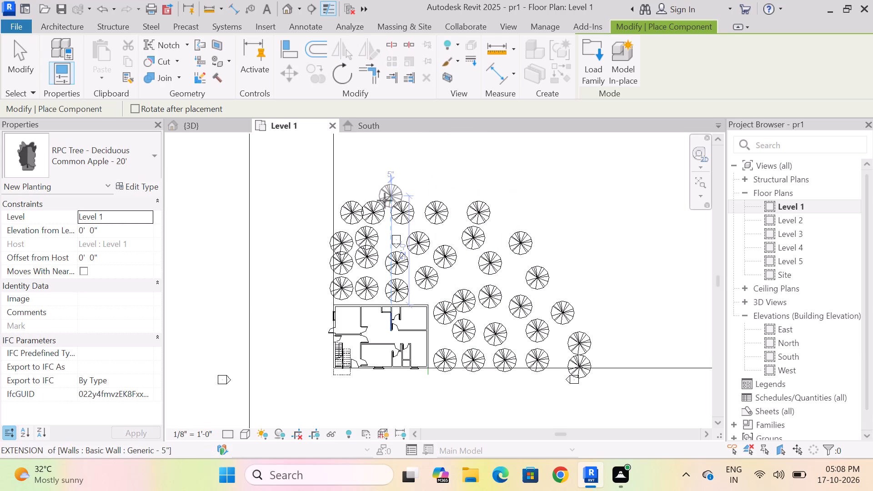
key("Escape")
Change three trees to Lombardy Poplar - 40': one by the building's northeast corner, one farther east, and one north of the building.
left_click(427, 279)
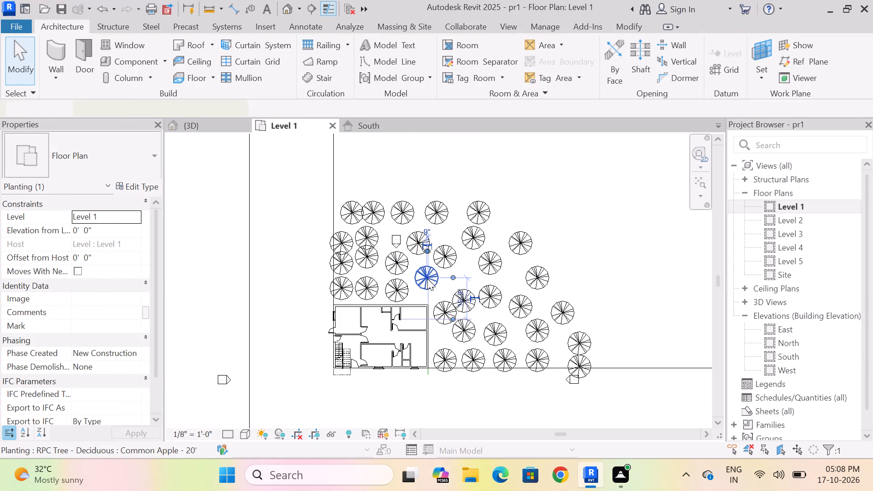
left_click(144, 161)
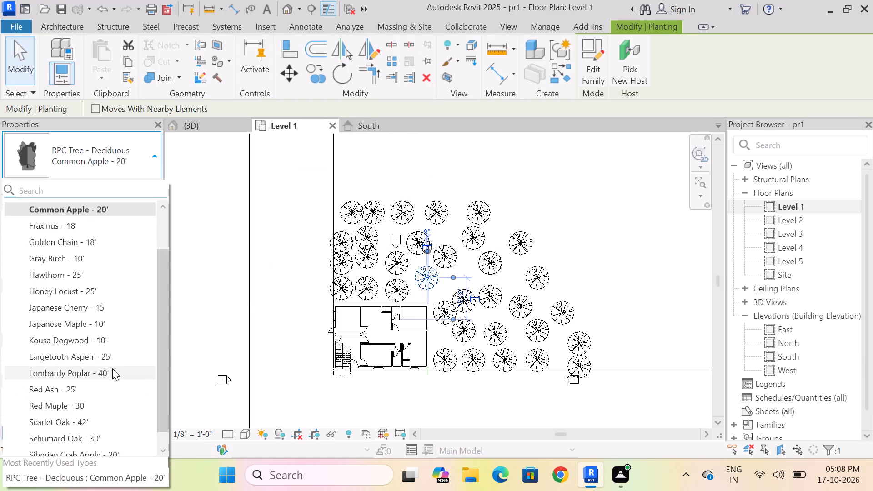
left_click(112, 369)
left_click(512, 301)
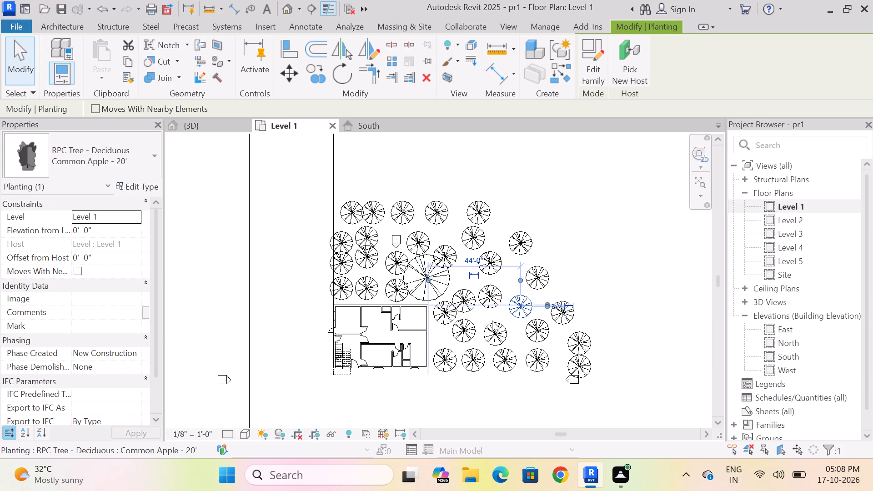
left_click(145, 146)
left_click(118, 368)
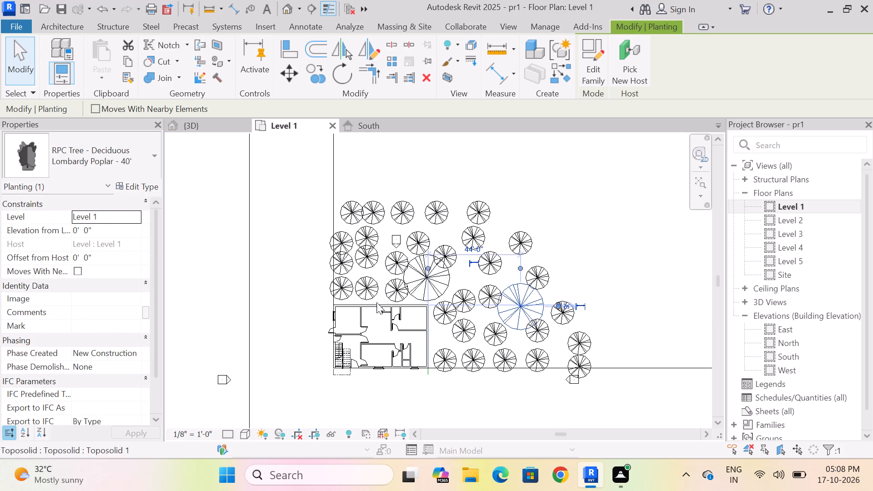
left_click(365, 255)
left_click(145, 162)
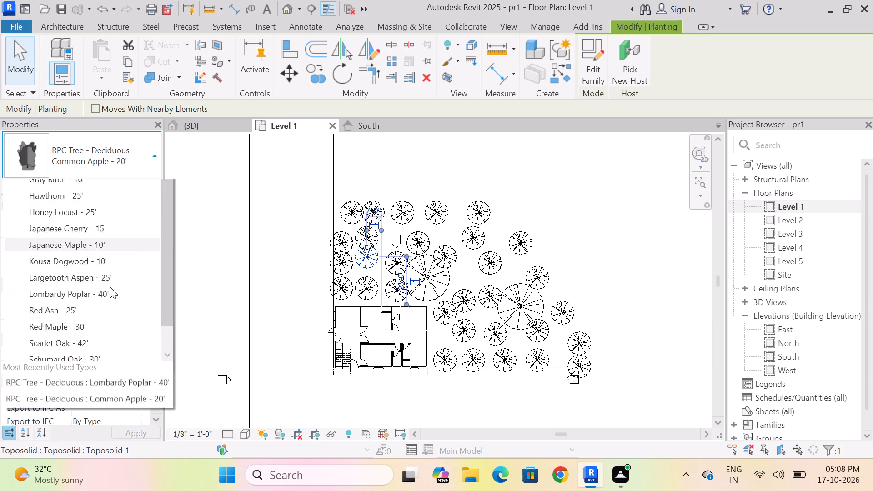
left_click(100, 372)
Change the third tree east of the building in the road-edge row to Largetooth Aspen - 25'.
left_click(498, 360)
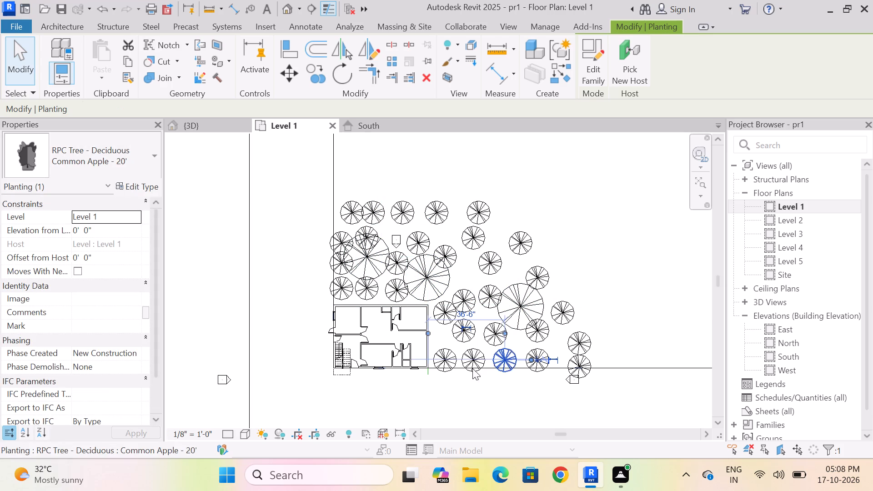
left_click(146, 164)
left_click(120, 361)
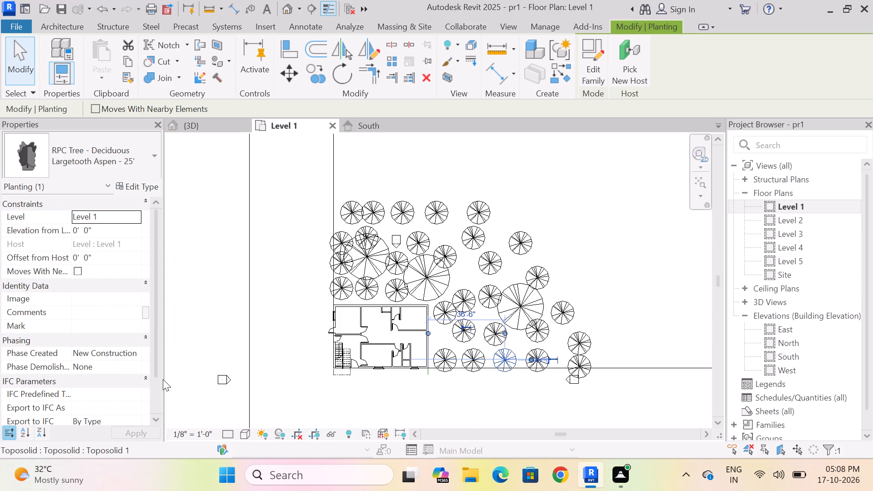
Change the easternmost tree at the road edge to Lombardy Poplar - 40' and the tree by the building's northwest corner to Red Maple - 30'.
left_click(574, 367)
left_click_drag(131, 149, 135, 154)
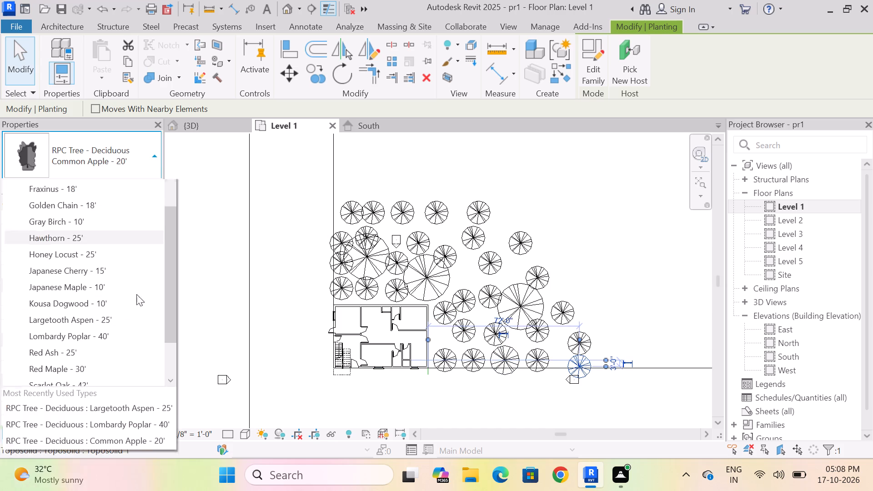
left_click(105, 373)
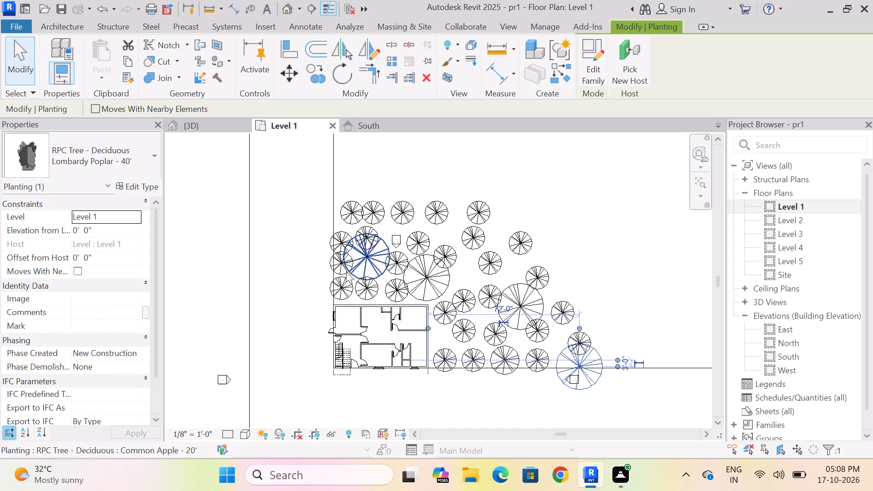
left_click(340, 287)
left_click_drag(140, 151, 143, 155)
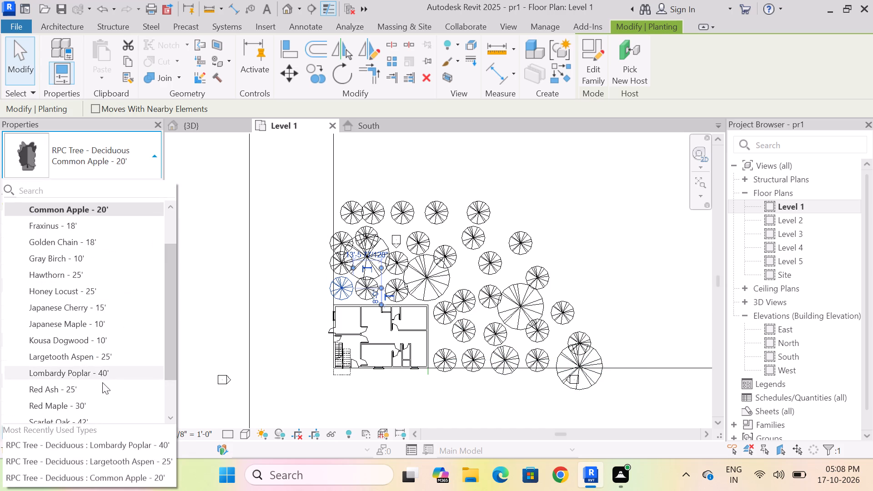
left_click(100, 403)
Change the westernmost tree of the northern row to Lombardy Poplar - 40' and one tree northeast of the building to Schumard Oak - 30'.
left_click(148, 158)
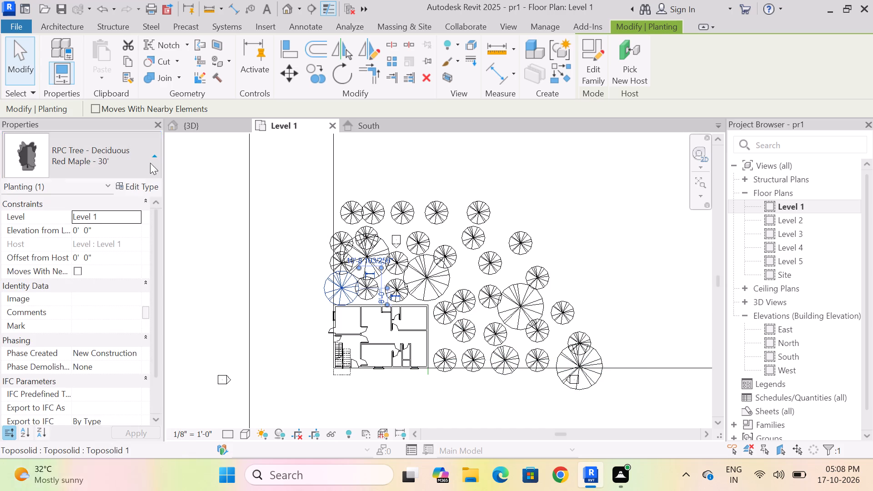
left_click(361, 210)
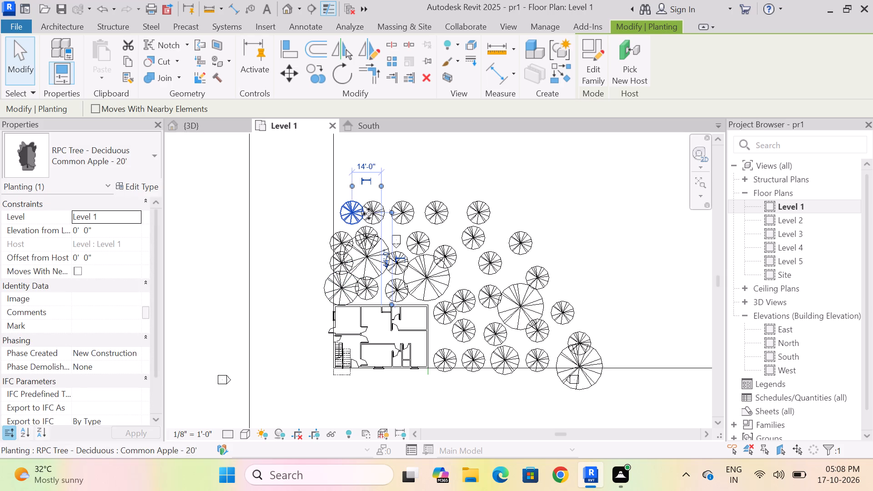
left_click(144, 160)
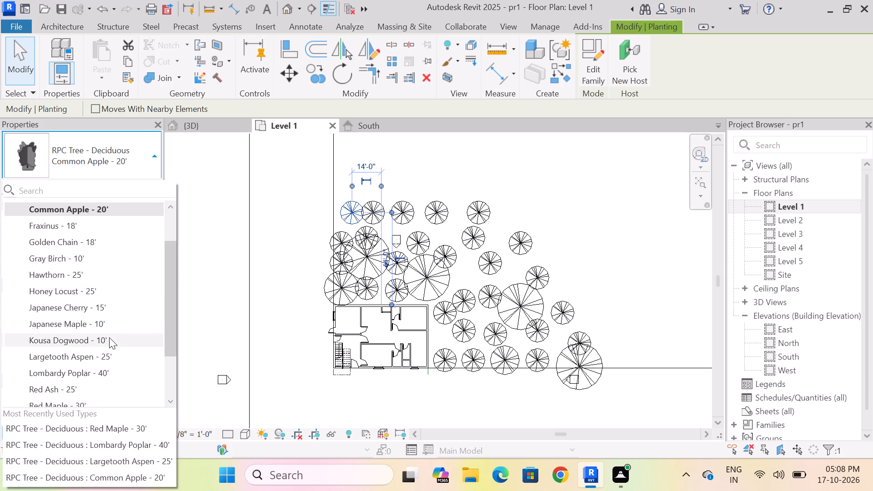
left_click_drag(110, 367, 114, 367)
left_click(490, 263)
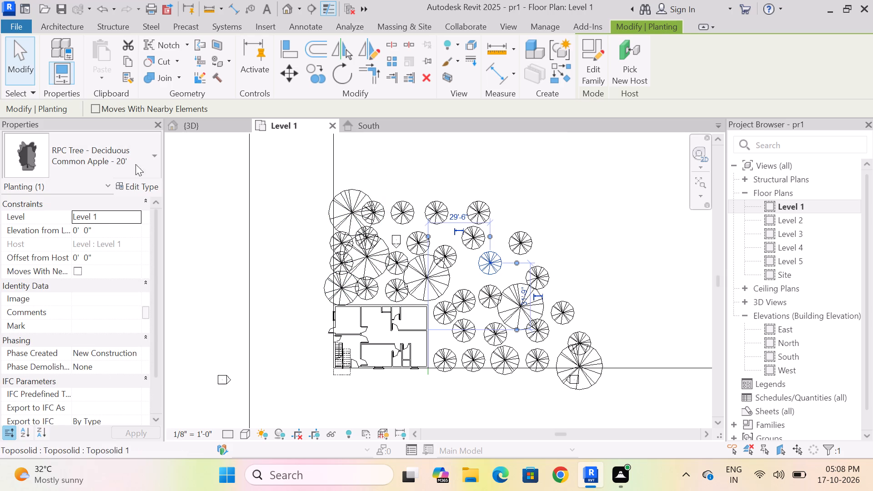
left_click_drag(125, 152, 130, 157)
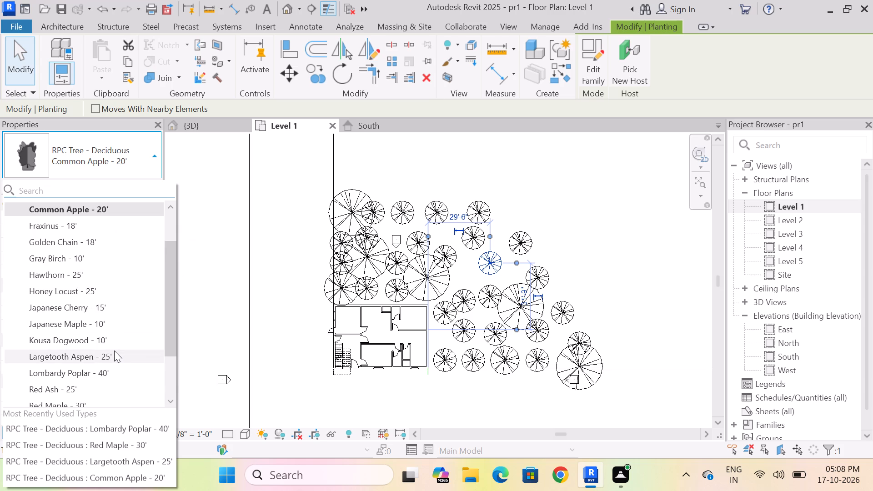
scroll(114, 351, "down", 1)
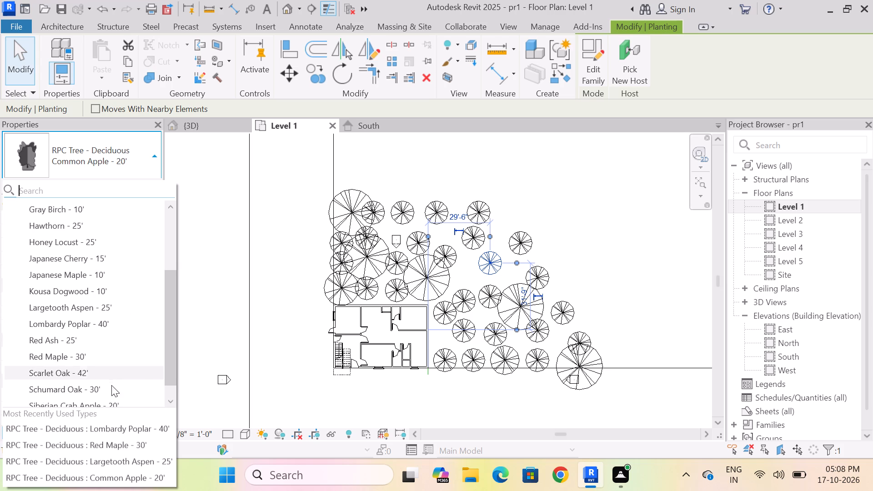
left_click(113, 393)
key("Escape")
Examine the building and the surrounding planting in the 3D view.
left_click(203, 122)
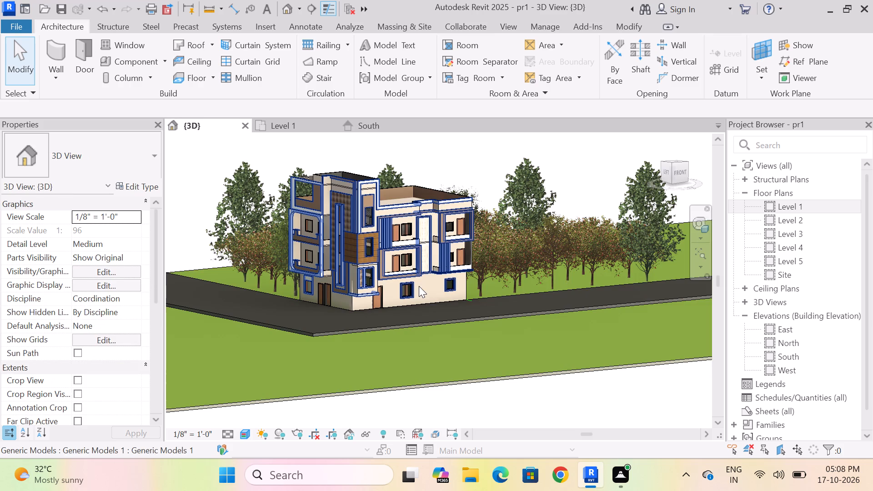
scroll(410, 370, "down", 3)
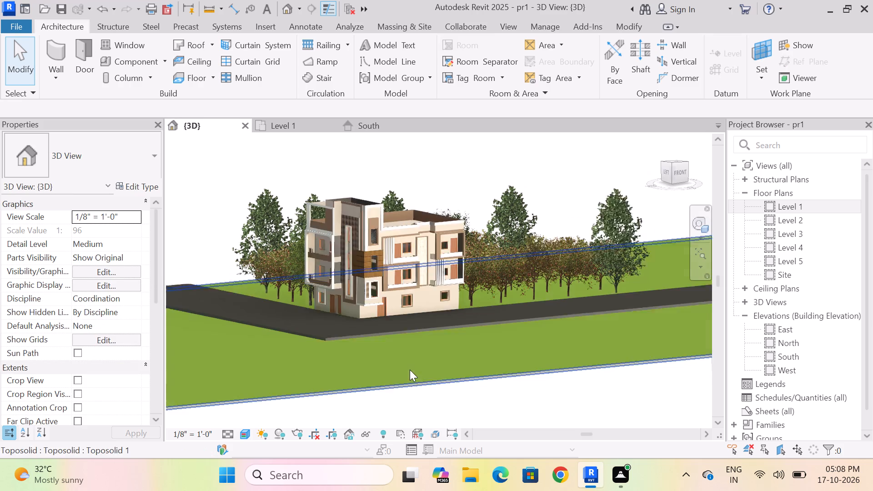
scroll(431, 416, "up", 3)
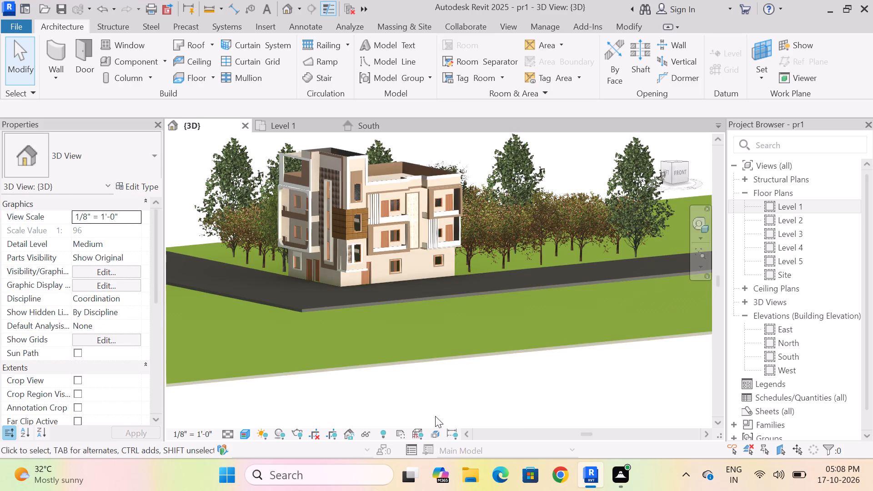
middle_click_drag(471, 403, 482, 386, "shift")
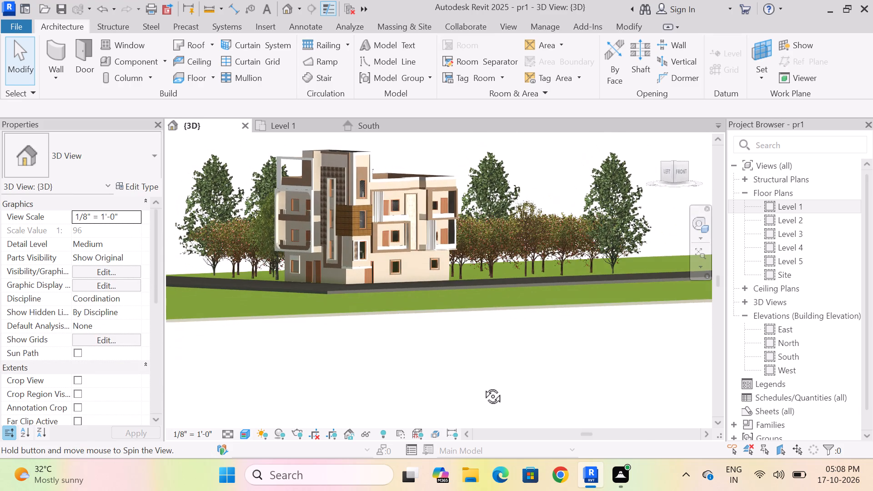
middle_click_drag(482, 386, 483, 397, "shift")
From the Level 1 plan, create a camera view from the outer road corner southwest of the building, aimed northeast across the building.
double_click(806, 207)
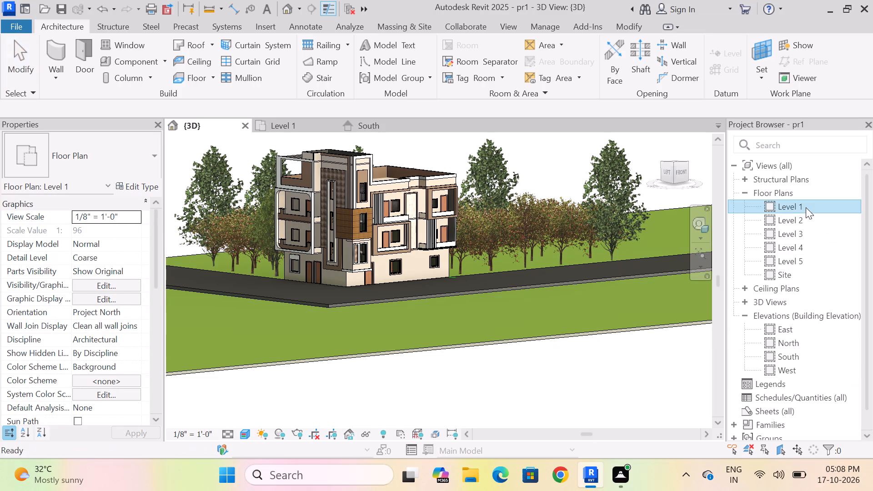
left_click(510, 25)
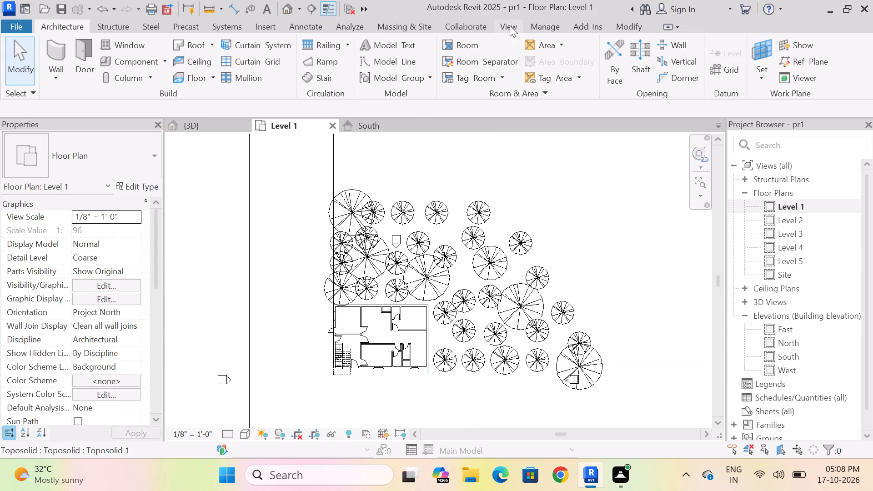
left_click(363, 79)
left_click(380, 131)
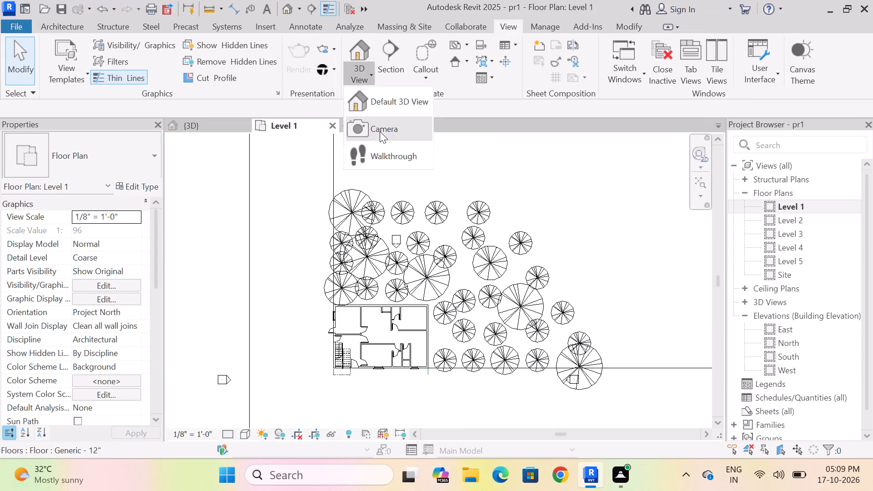
scroll(372, 180, "down", 6)
scroll(337, 298, "up", 1)
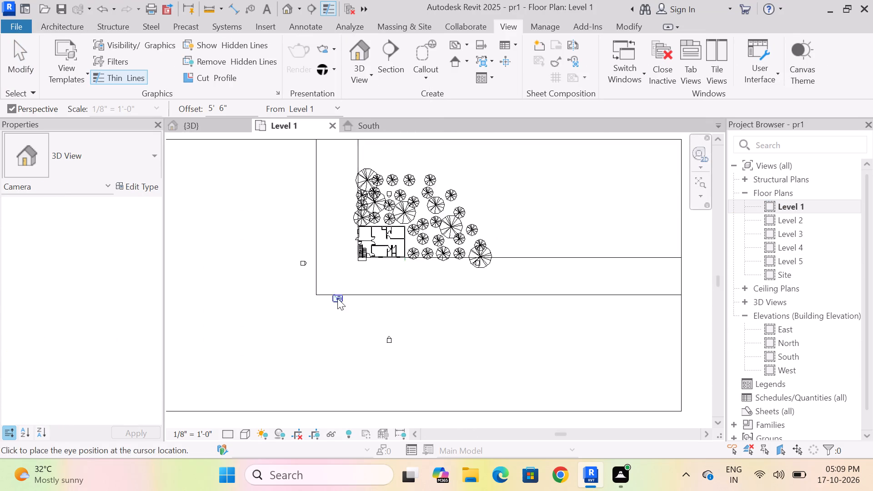
scroll(337, 298, "up", 3)
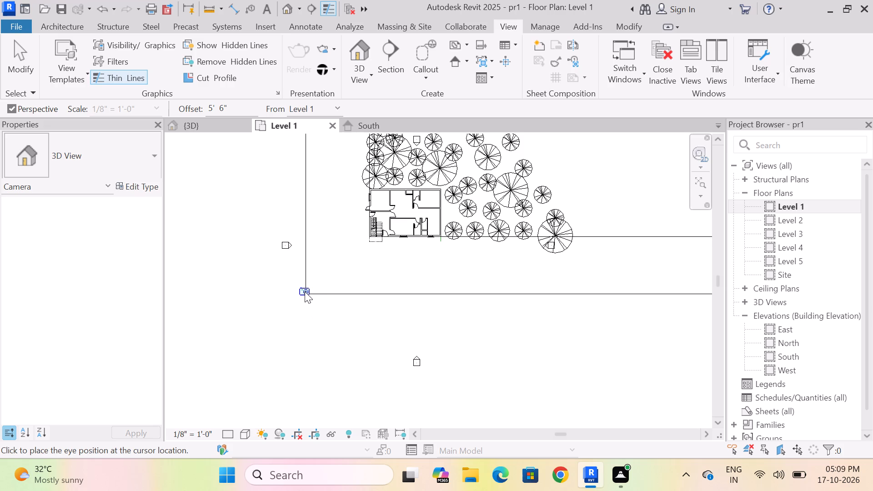
left_click(305, 291)
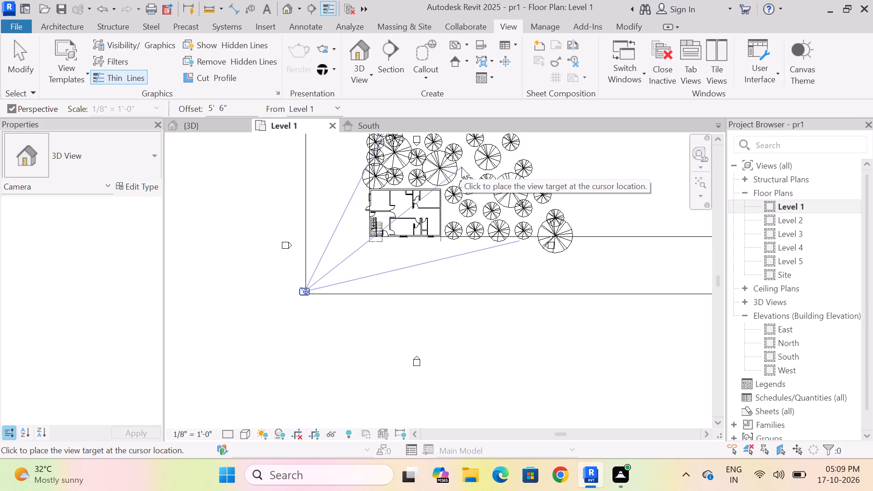
left_click(462, 166)
Enlarge the camera view's crop region upward and to both sides to frame the whole building and the trees beside it.
scroll(407, 308, "down", 1)
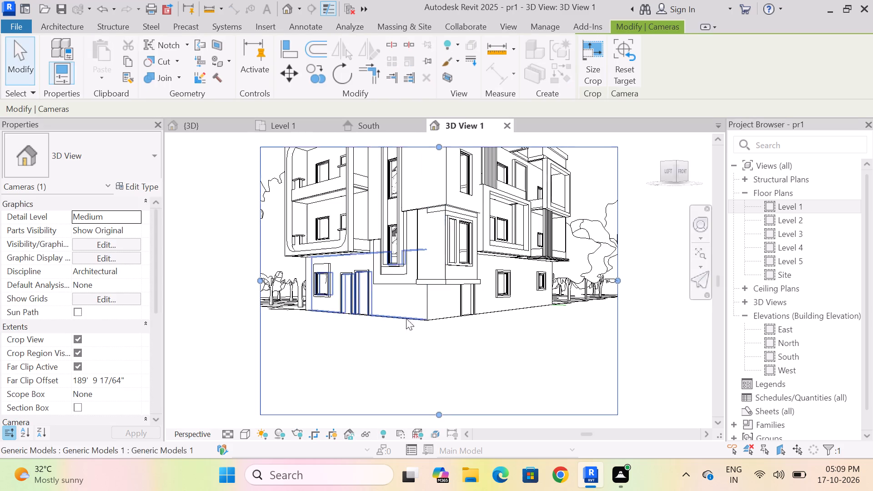
scroll(406, 318, "down", 6)
left_click_drag(416, 256, 411, 165)
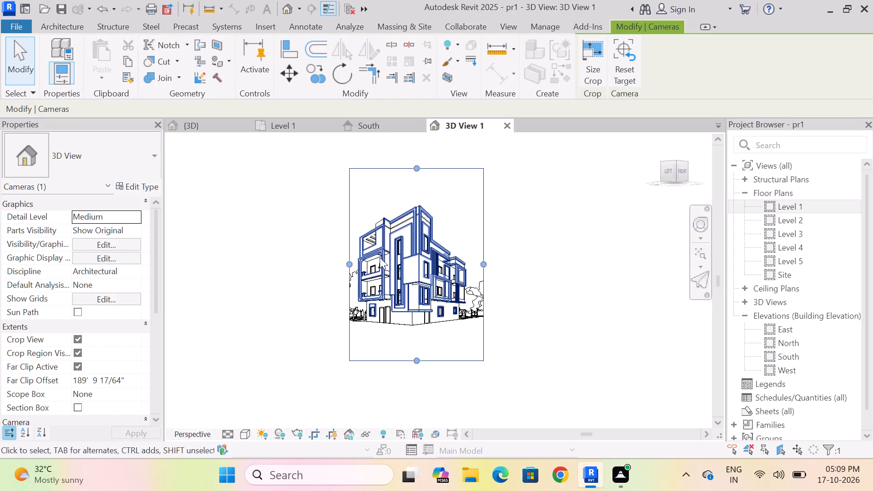
left_click_drag(349, 266, 303, 264)
left_click_drag(484, 263, 525, 262)
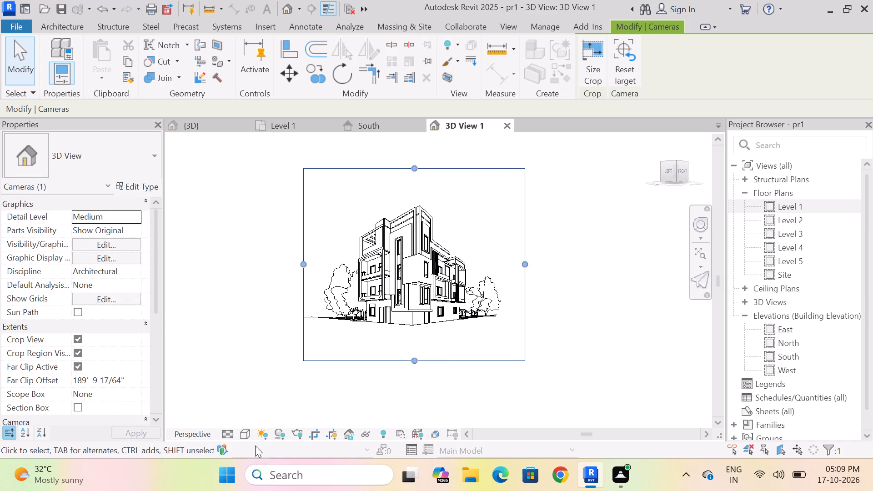
Set the camera view's visual style to Realistic and check the framed building.
left_click(247, 440)
left_click(244, 435)
left_click(272, 421)
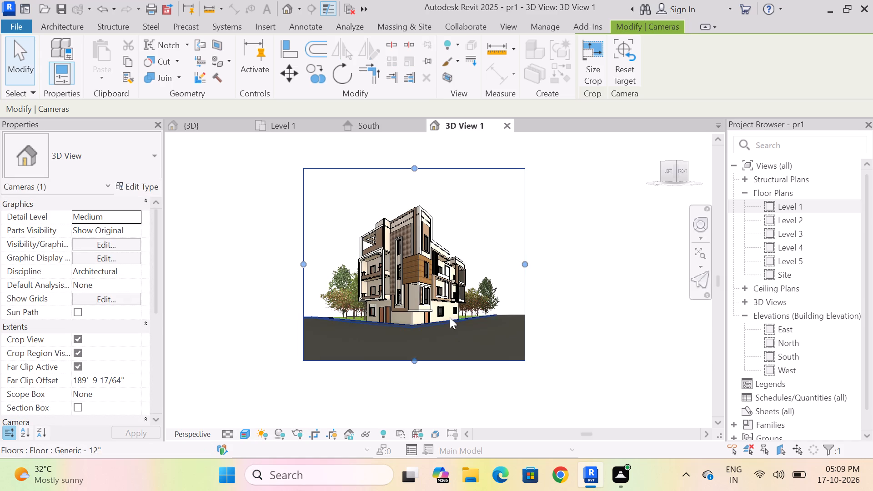
scroll(449, 317, "up", 2)
scroll(434, 383, "down", 2)
scroll(442, 268, "up", 4)
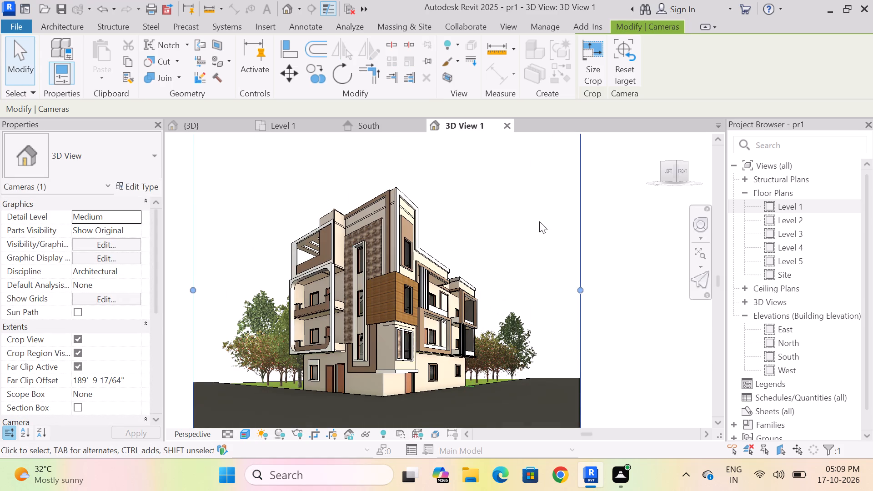
scroll(486, 209, "down", 2)
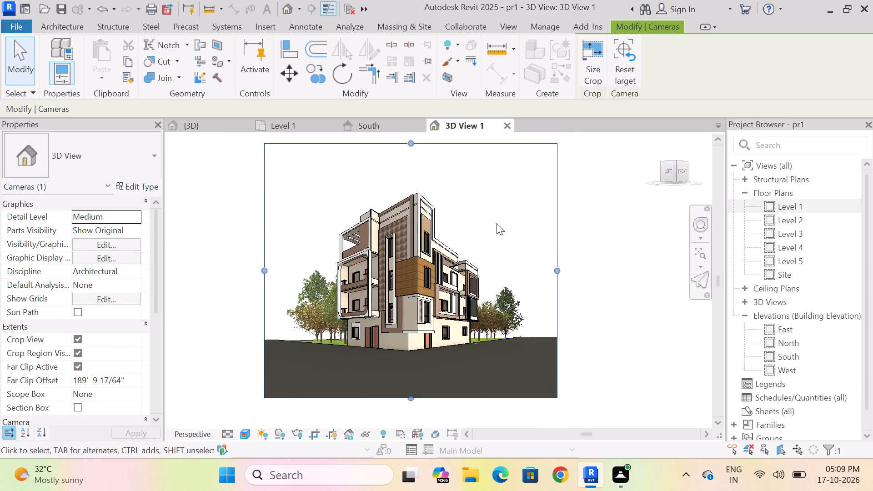
scroll(499, 224, "up", 1)
scroll(499, 224, "down", 2)
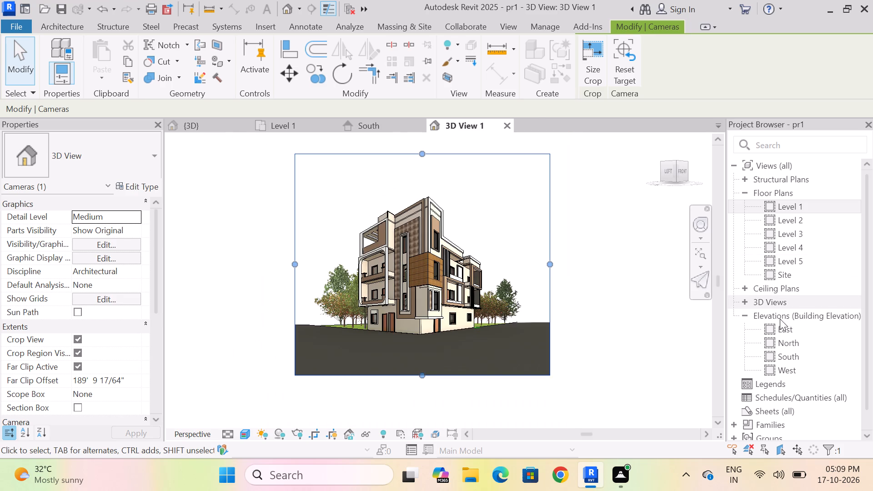
From the Level 1 plan, create a second camera view from the road's southern edge below the building's southwest corner, aimed north-northeast through the building.
double_click(790, 208)
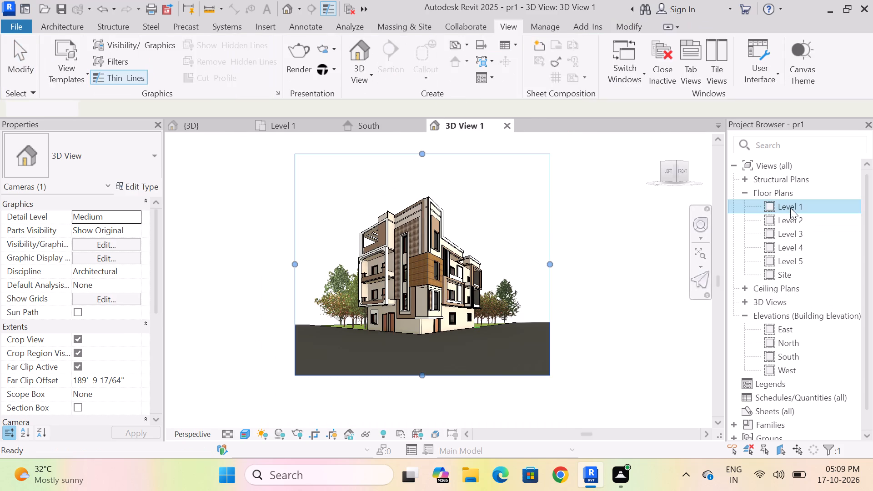
left_click(239, 201)
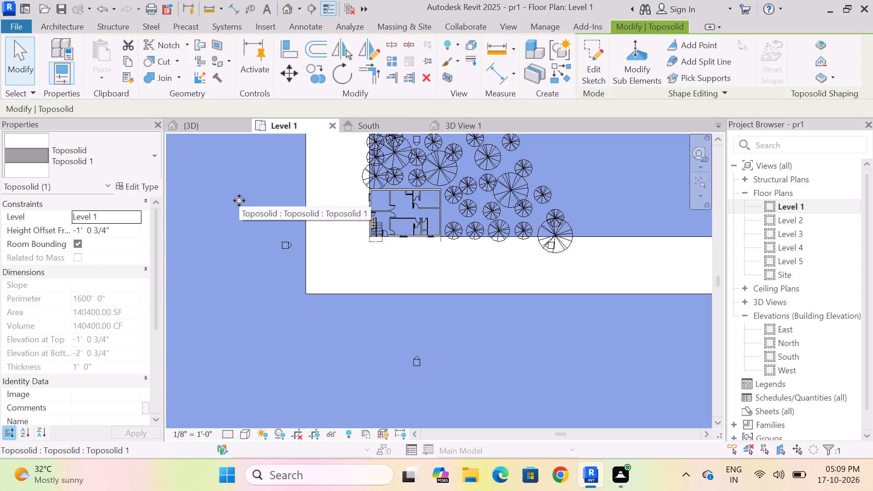
key("Escape")
left_click(359, 80)
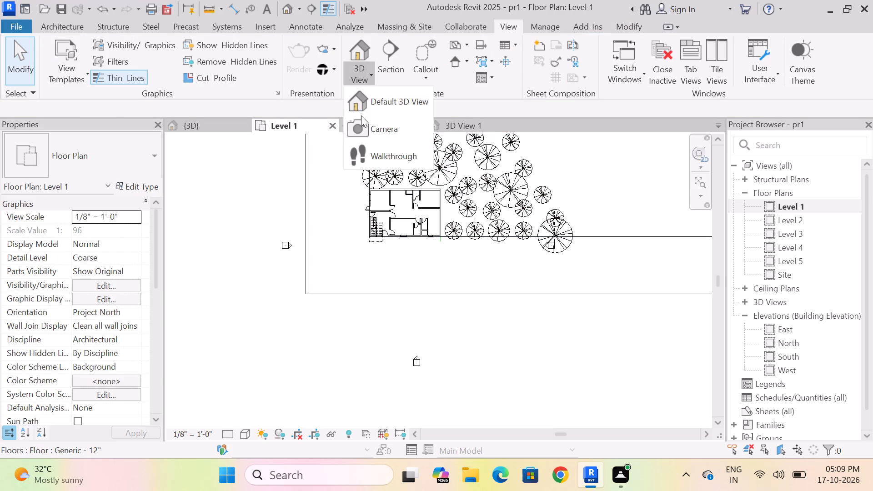
left_click(363, 119)
scroll(357, 291, "down", 3)
scroll(366, 290, "up", 3)
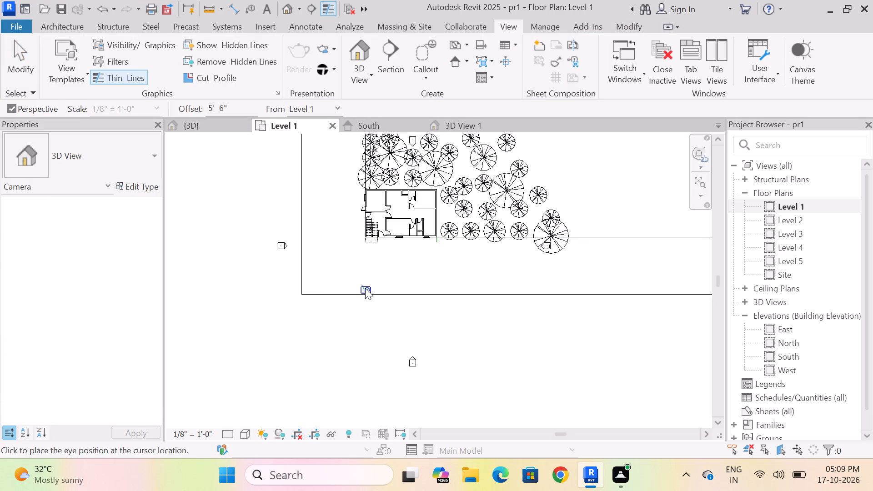
left_click(357, 291)
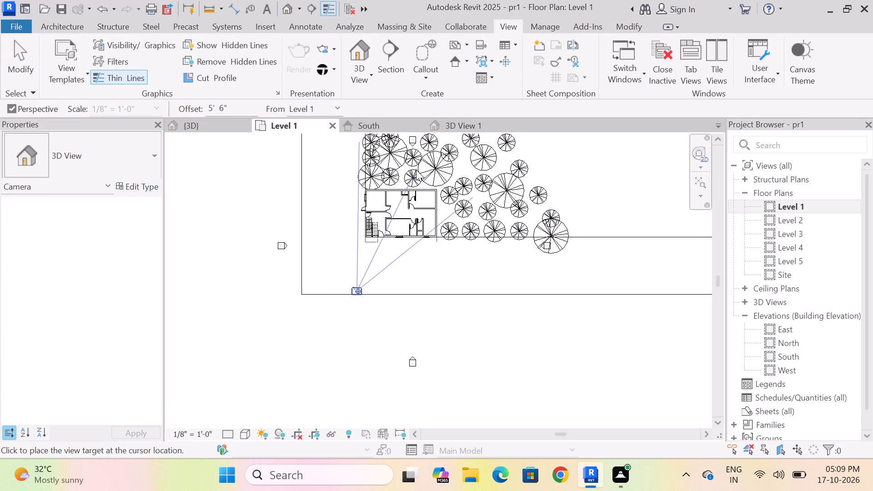
left_click(422, 171)
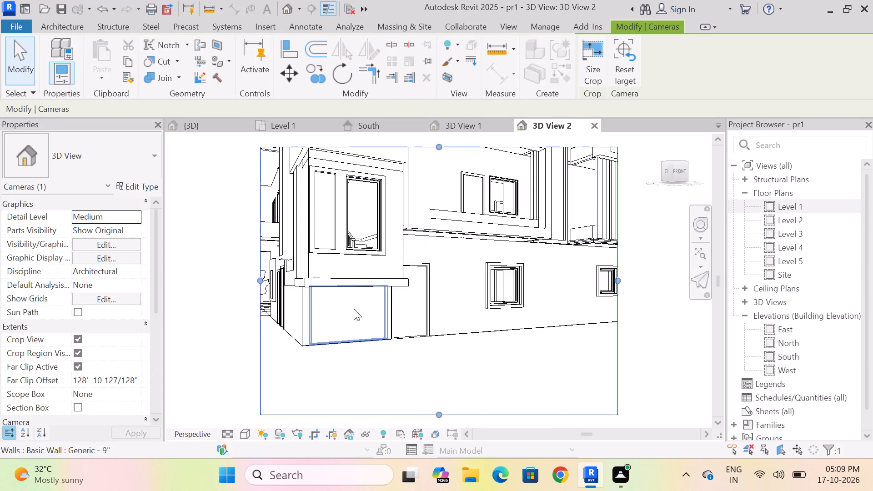
Enlarge the second camera view's crop region upward and to both sides to frame the whole building and nearby trees.
scroll(353, 316, "down", 10)
key("Escape")
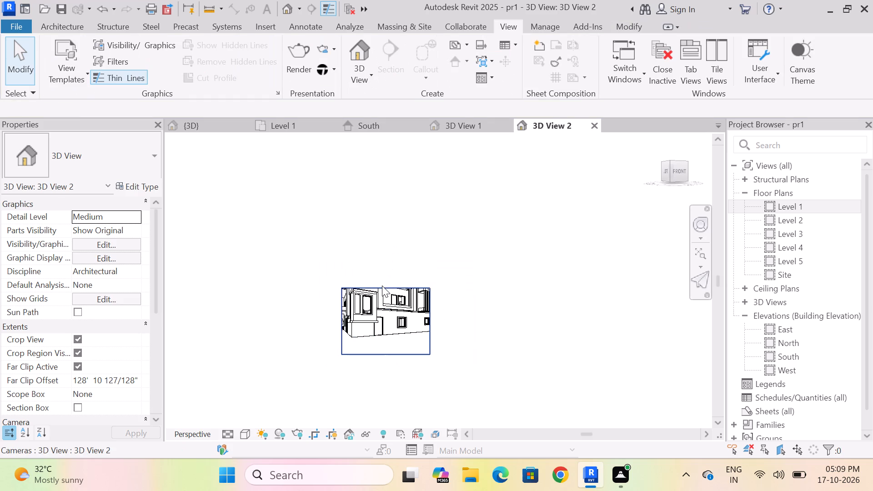
left_click(382, 286)
left_click_drag(386, 285, 382, 171)
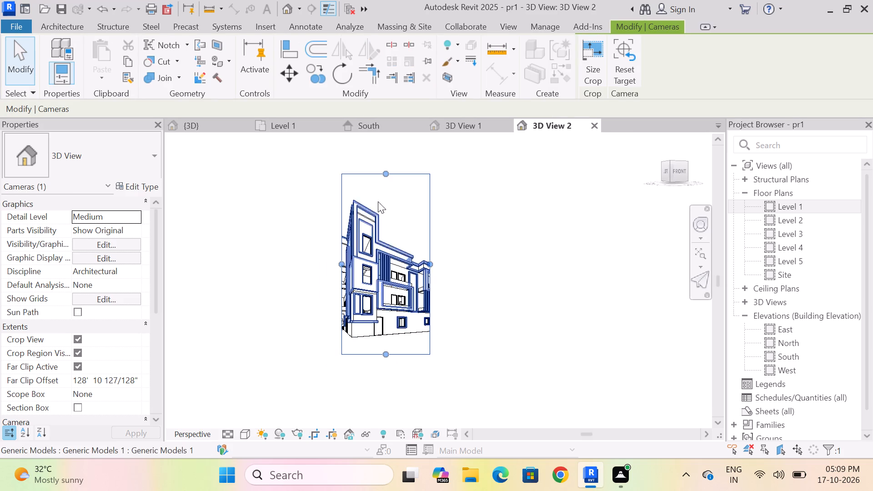
left_click_drag(385, 171, 386, 182)
left_click_drag(340, 265, 307, 266)
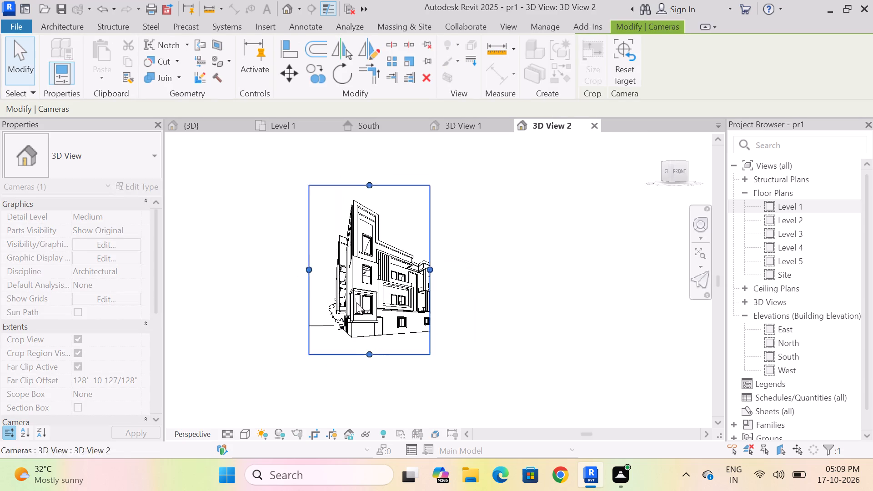
left_click_drag(430, 271, 470, 272)
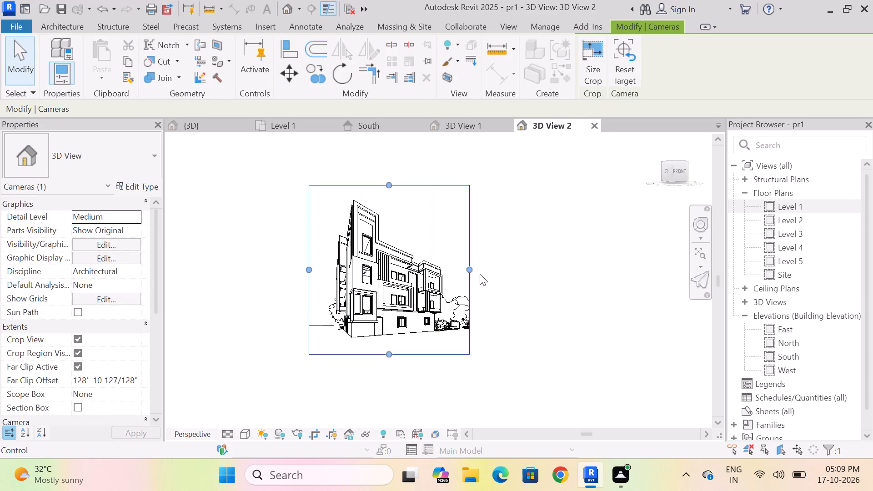
Set the second camera view's visual style to Realistic and check the framed building.
left_click(245, 439)
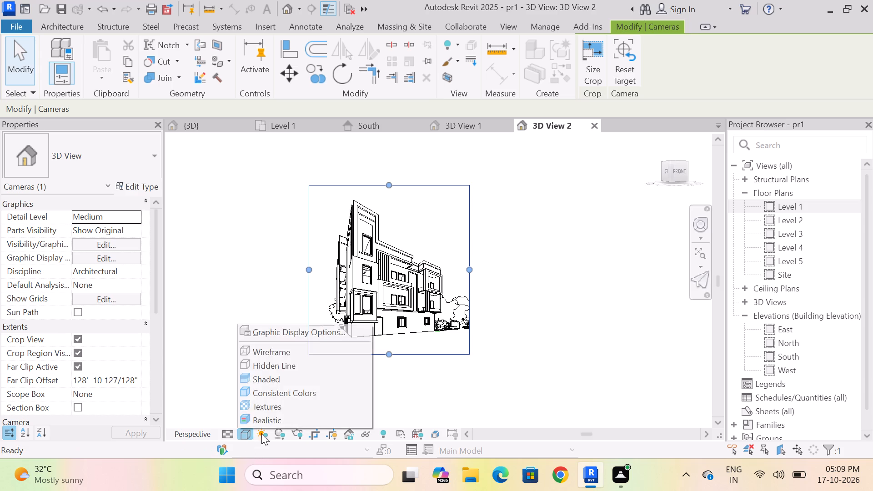
left_click(280, 422)
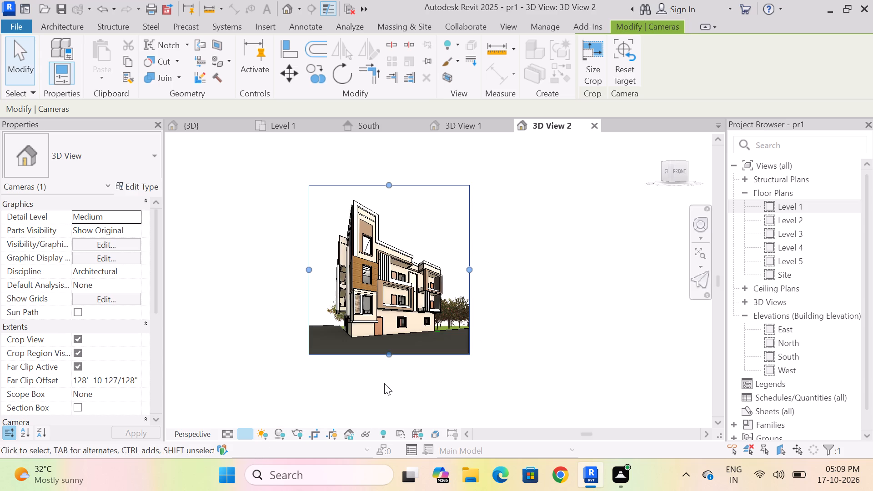
key("Escape")
scroll(391, 338, "up", 6)
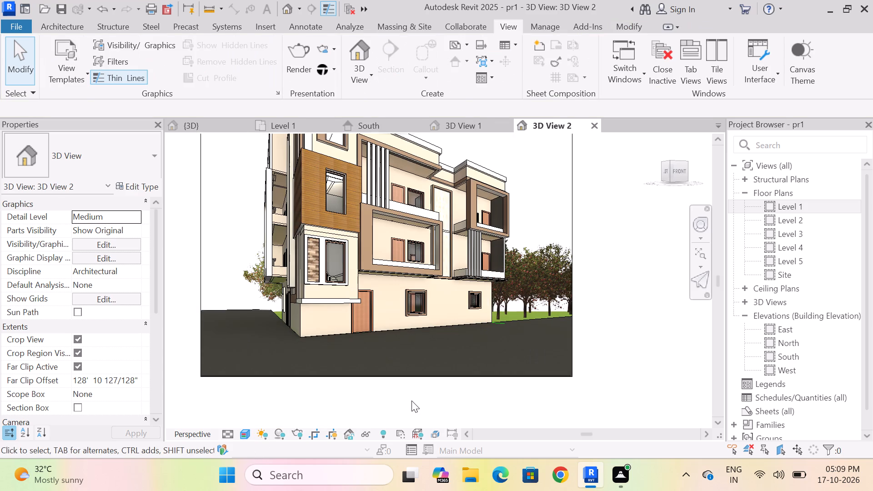
scroll(431, 383, "down", 2)
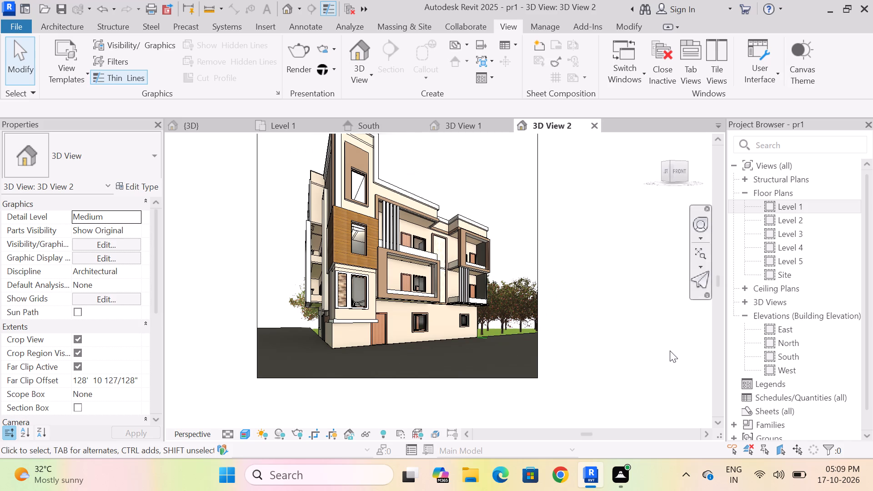
From the Level 1 plan, create a third camera view from just south of the road's outer southwest corner, aimed north-northeast across the building.
double_click(783, 206)
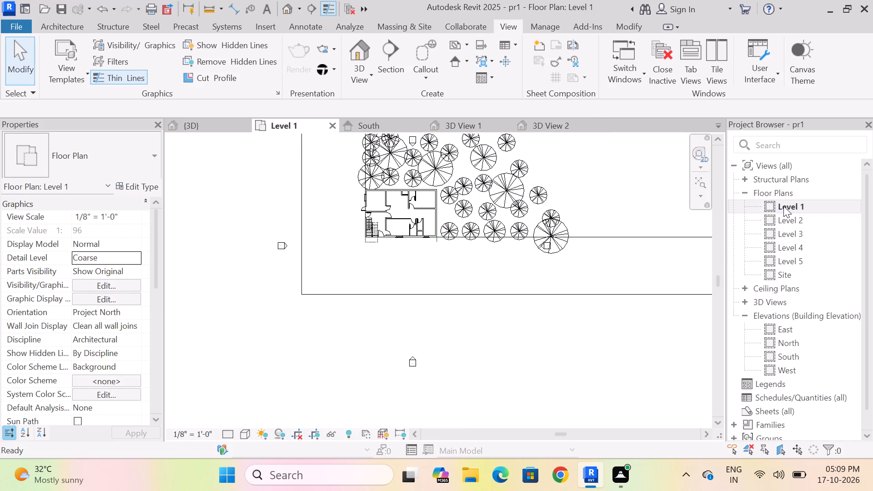
scroll(246, 340, "down", 6)
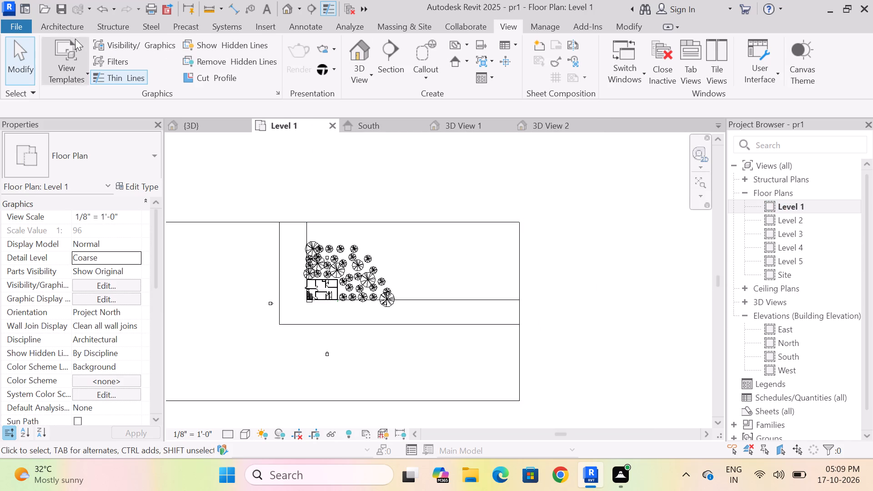
left_click(371, 77)
left_click(376, 122)
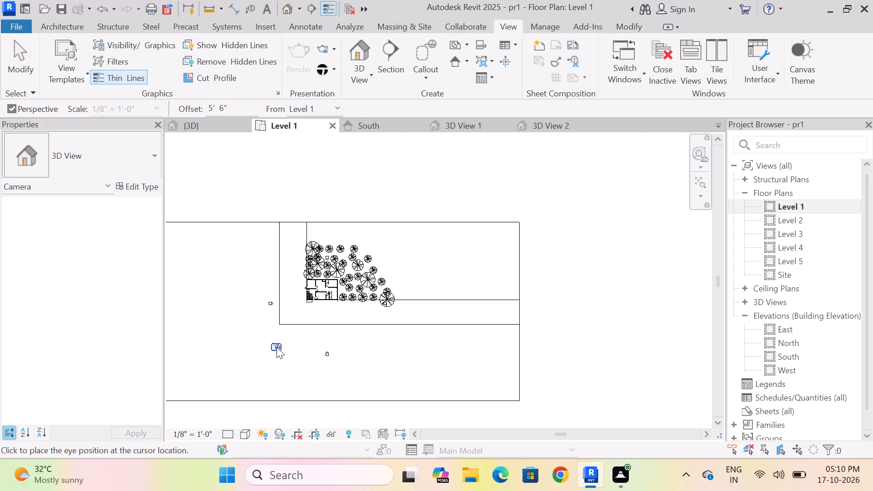
left_click(236, 110)
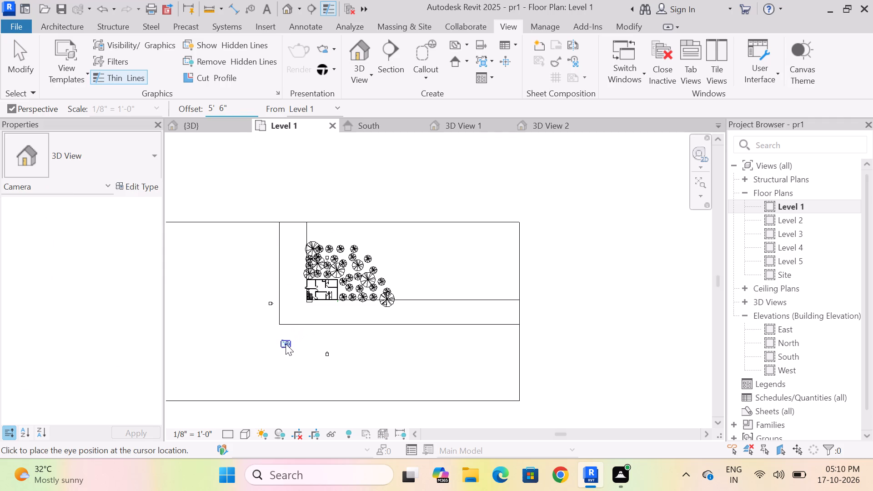
left_click(285, 345)
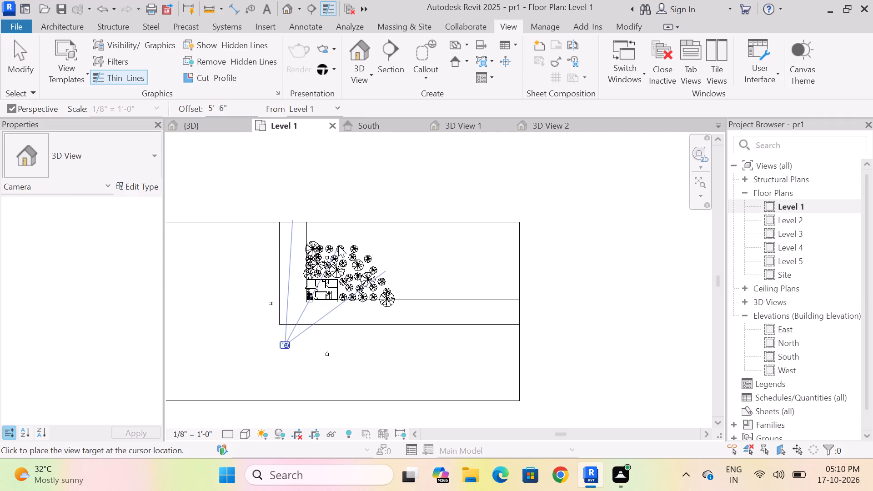
left_click(337, 246)
scroll(364, 324, "down", 2)
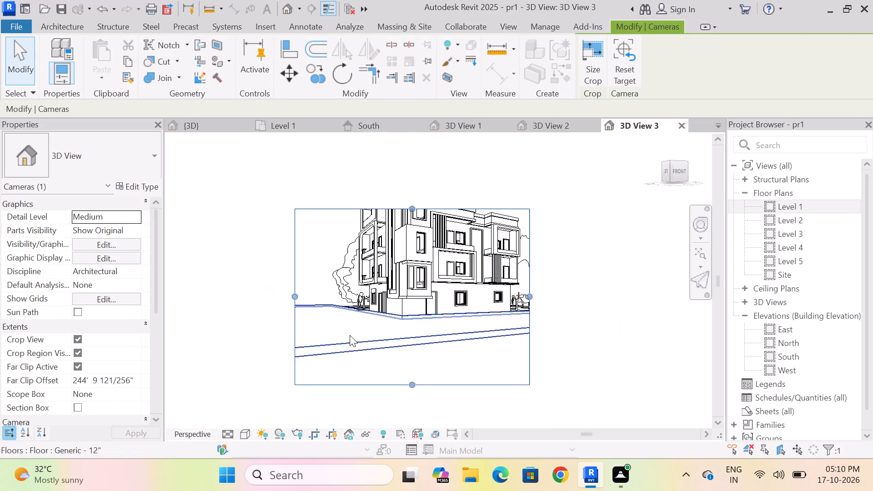
Extend the third camera view's crop region upward and to the right, and shift the frame up and left around the building.
scroll(350, 335, "down", 5)
left_click_drag(385, 263, 382, 232)
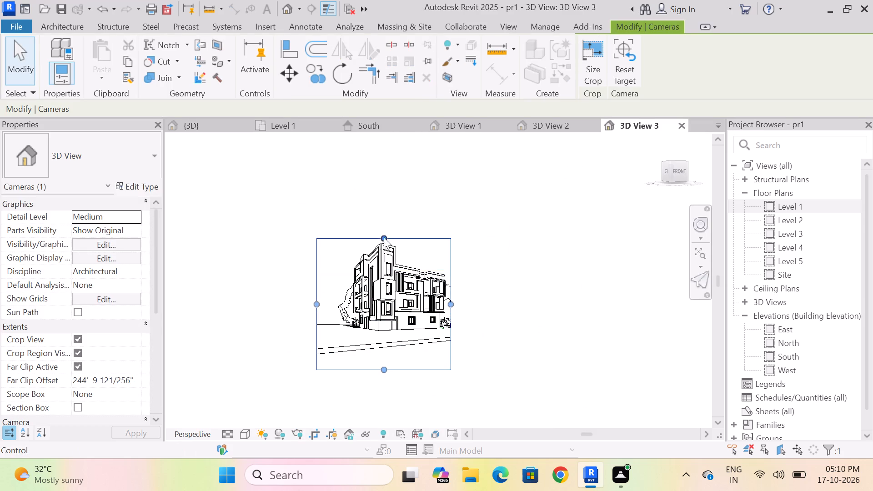
left_click_drag(453, 301, 485, 299)
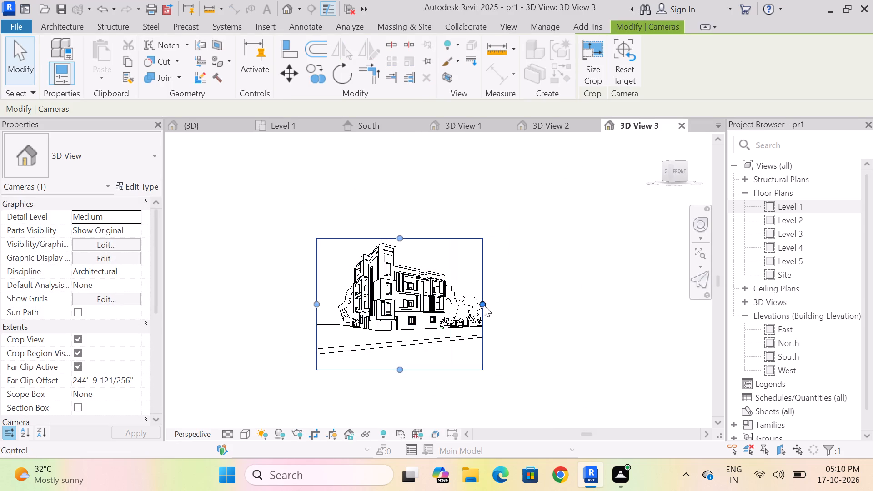
left_click(398, 369)
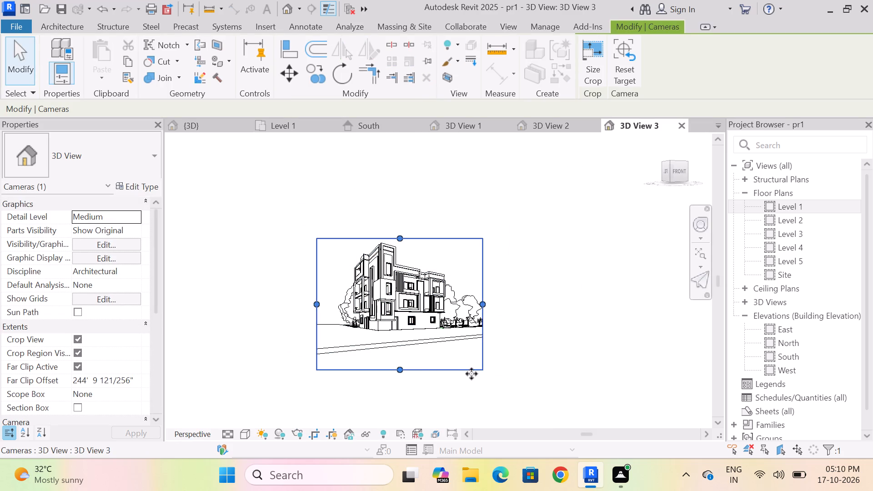
left_click_drag(484, 370, 460, 351)
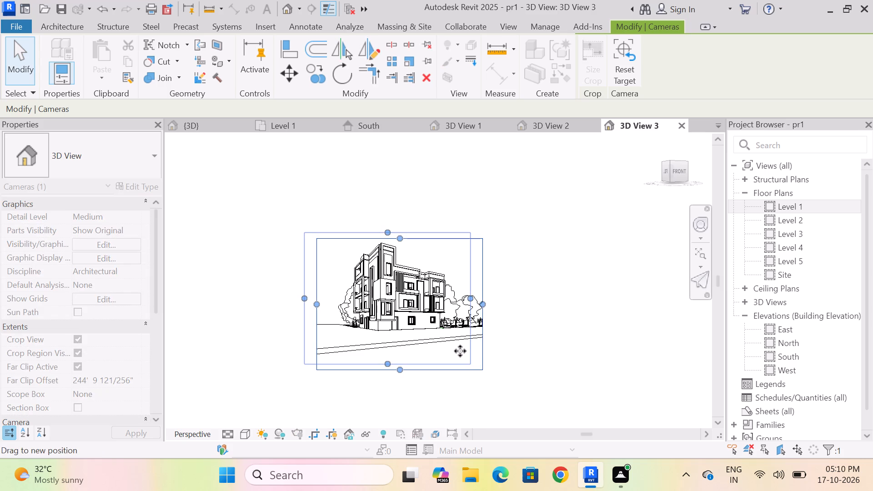
left_click_drag(460, 351, 459, 339)
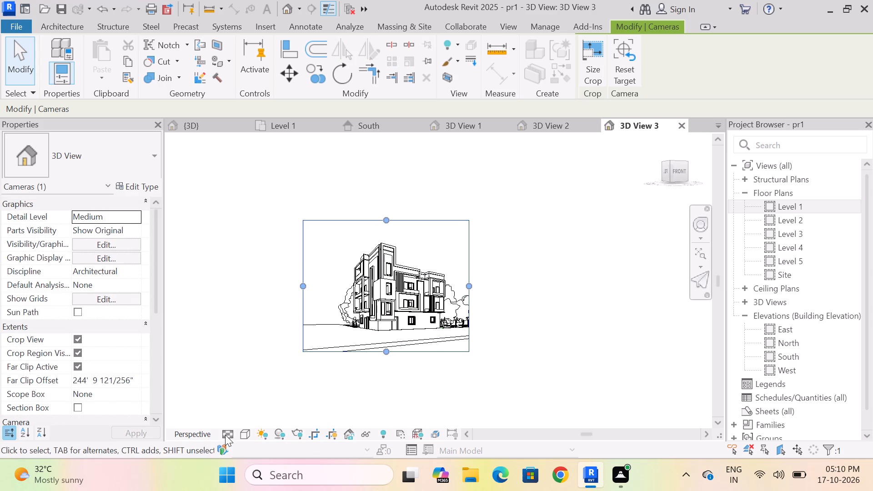
Set the third camera view's visual style to Realistic and check the framed building.
left_click(250, 431)
left_click(286, 417)
scroll(411, 285, "up", 3)
scroll(427, 225, "up", 4)
scroll(462, 227, "down", 4)
scroll(438, 227, "up", 4)
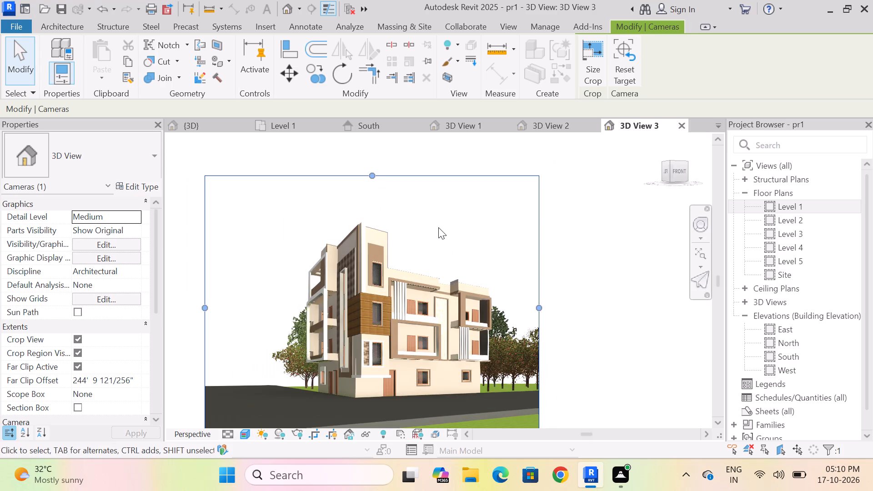
scroll(438, 227, "up", 1)
scroll(451, 222, "down", 4)
middle_click_drag(444, 228, 444, 213)
scroll(444, 217, "up", 2)
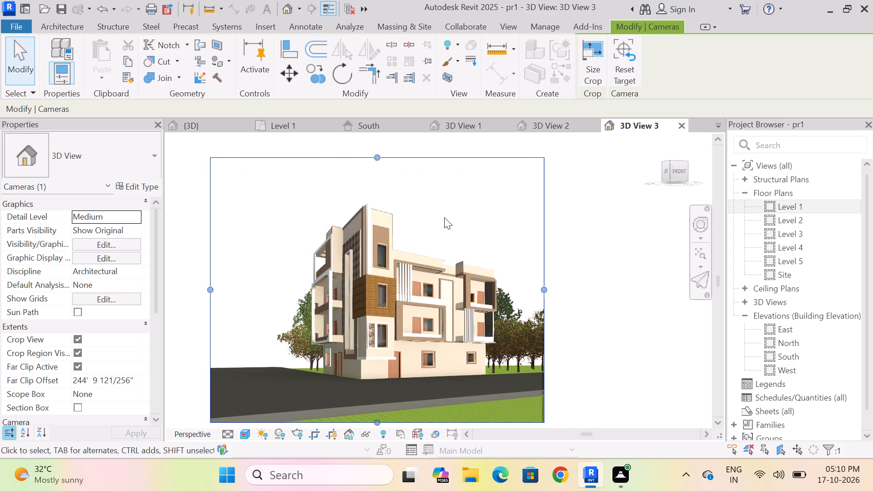
left_click(622, 259)
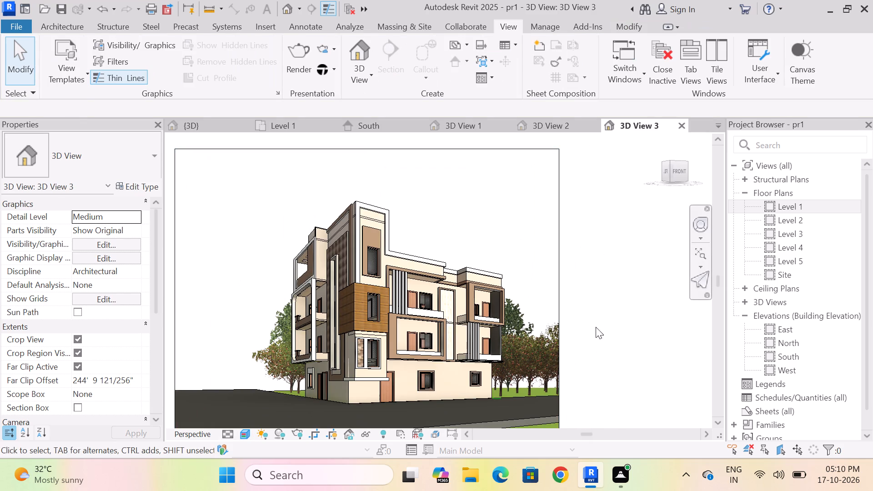
Paint the dark inner side walls of the upper and lower balconies at the building's east end with 01 colour 1.
scroll(500, 318, "up", 9)
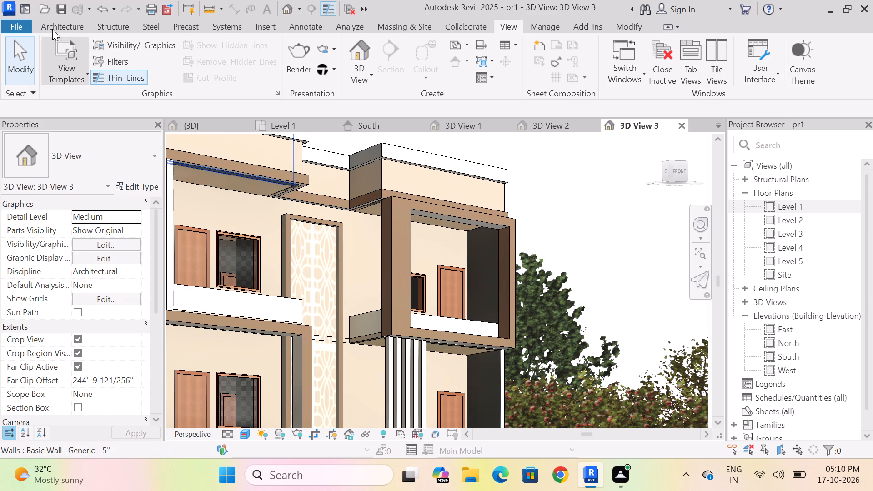
left_click(622, 26)
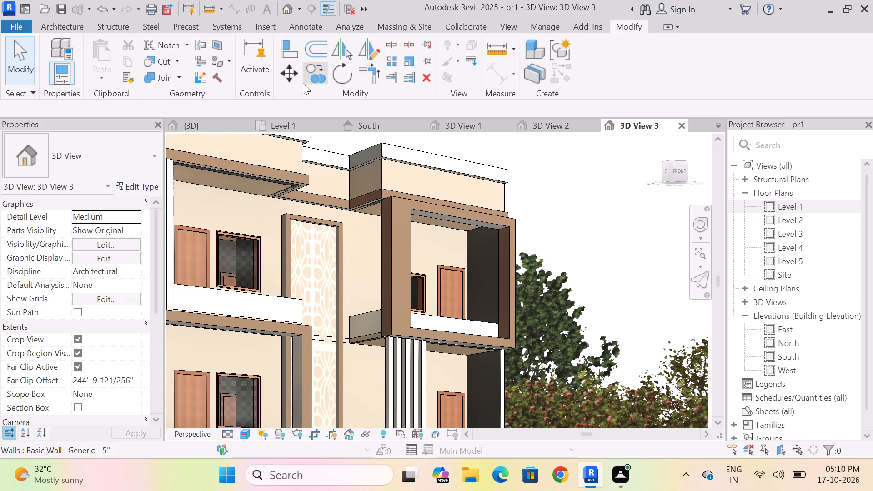
left_click(217, 63)
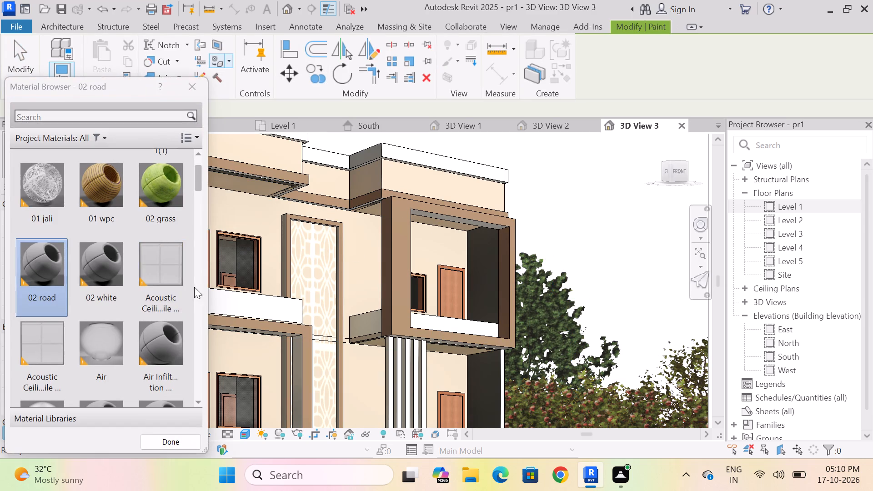
scroll(136, 235, "up", 5)
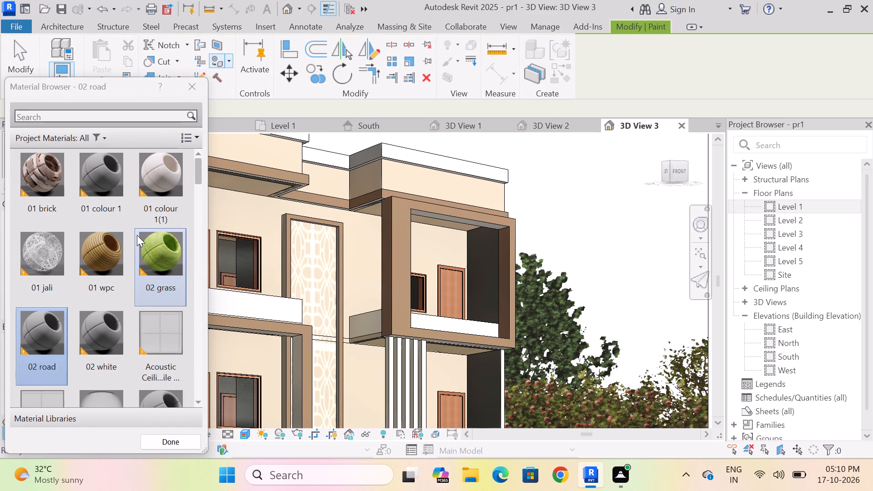
scroll(137, 235, "up", 3)
left_click(105, 179)
scroll(498, 261, "up", 8)
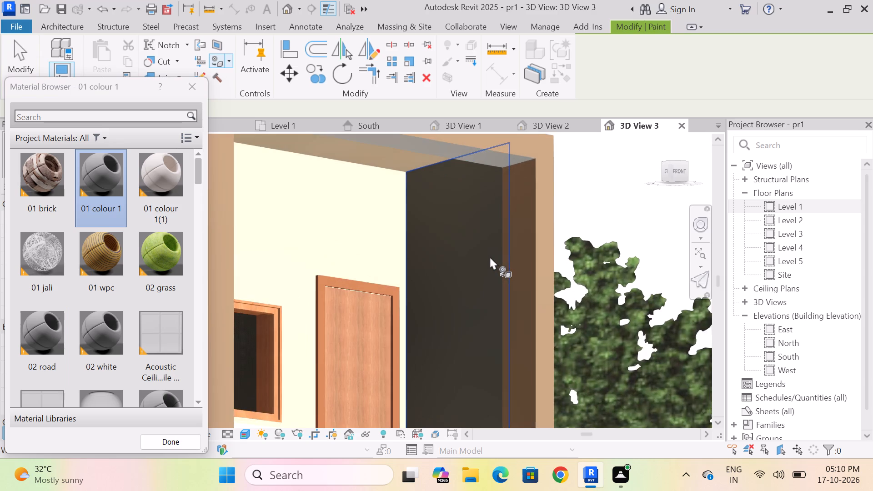
left_click(490, 256)
scroll(461, 200, "down", 8)
scroll(457, 329, "up", 8)
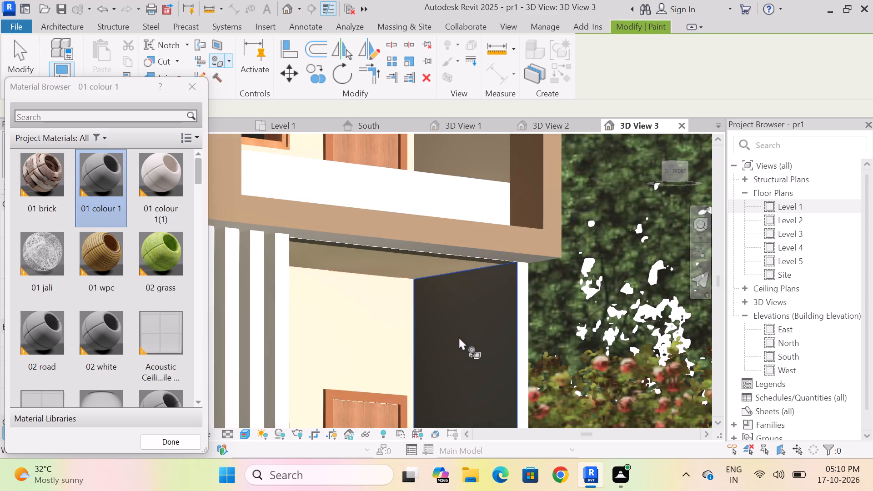
left_click(460, 335)
scroll(468, 260, "down", 14)
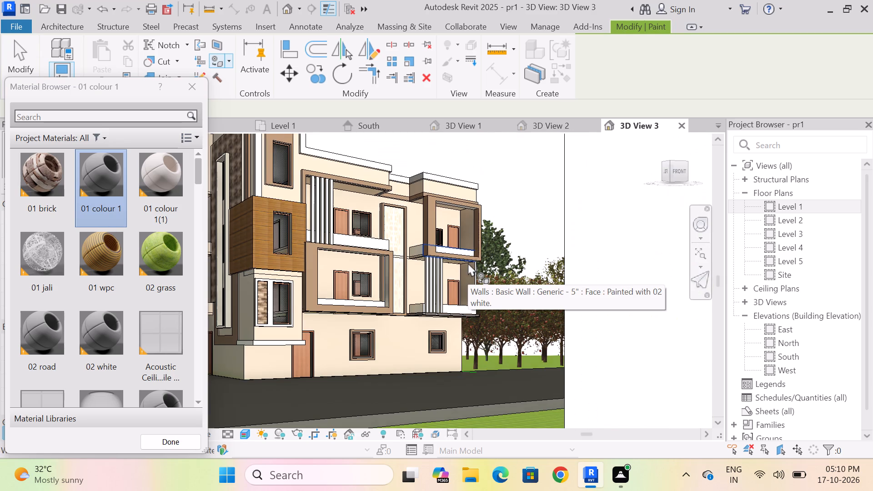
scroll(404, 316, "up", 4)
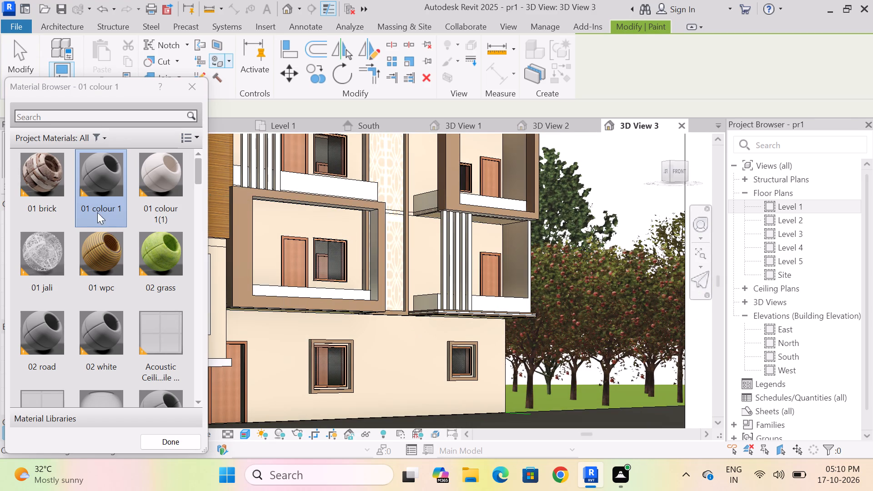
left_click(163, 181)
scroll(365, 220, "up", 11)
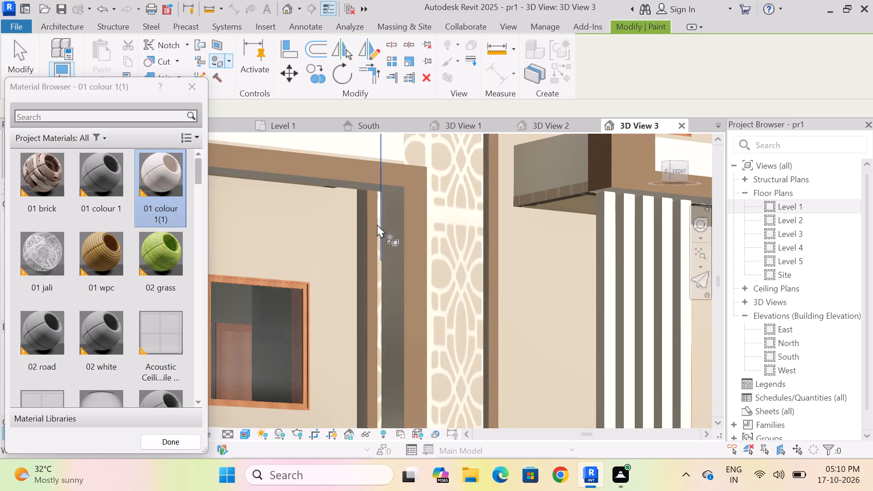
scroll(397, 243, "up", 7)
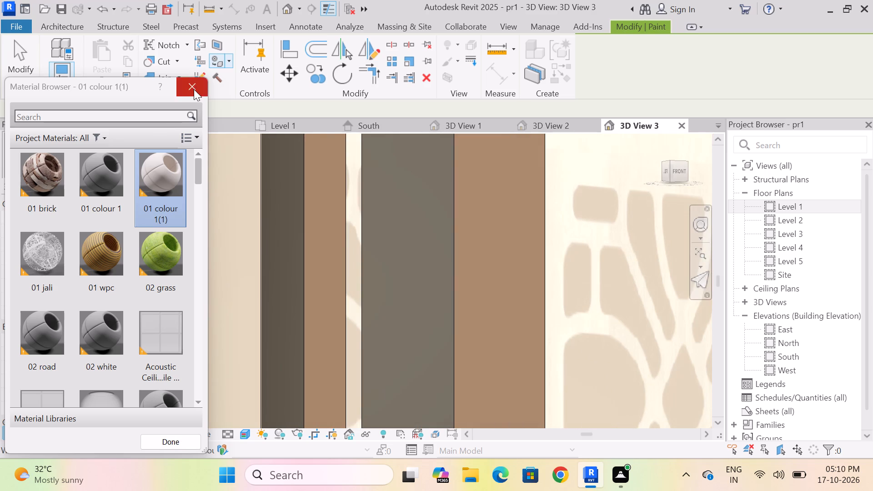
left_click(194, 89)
Edit the facade model in place and paint the lower balcony frame's inner side and underside and the jali frame's side with 01 colour 1(1).
scroll(401, 283, "down", 7)
left_click(398, 292)
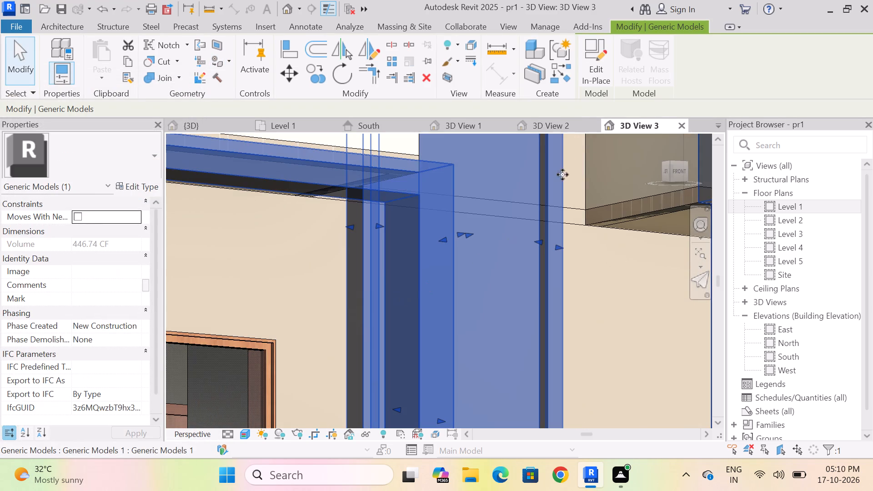
left_click(587, 71)
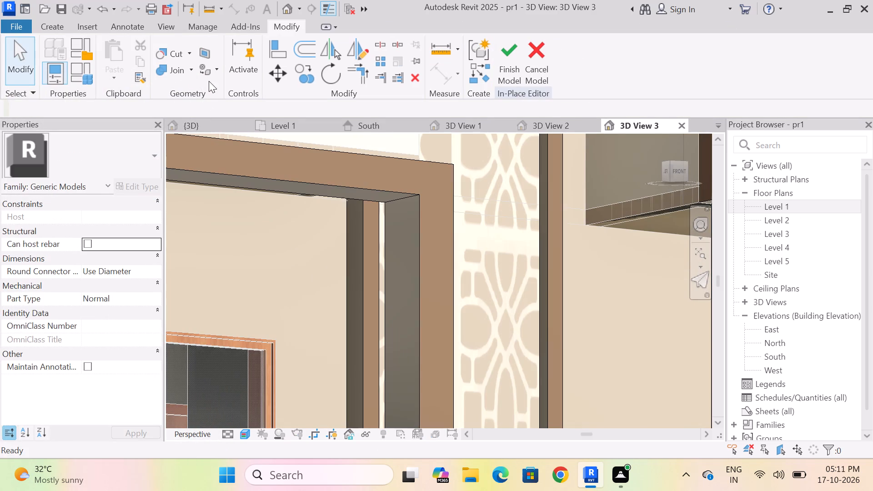
left_click(204, 74)
left_click(160, 179)
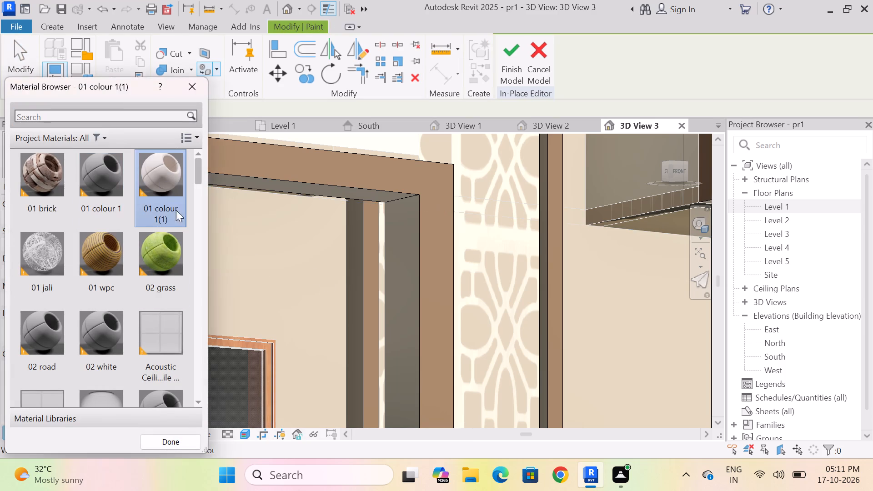
scroll(406, 246, "up", 7)
left_click(407, 244)
scroll(416, 316, "down", 4)
scroll(307, 173, "up", 5)
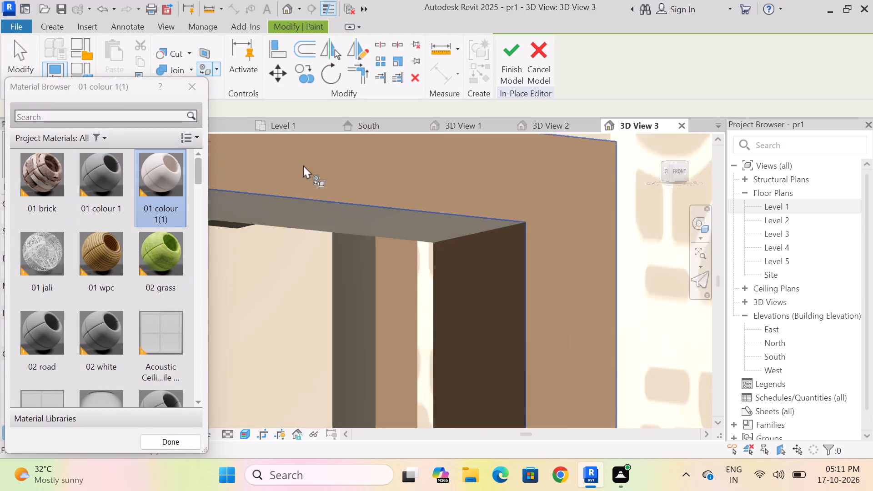
scroll(303, 165, "up", 8)
left_click(339, 315)
scroll(390, 286, "down", 9)
scroll(400, 333, "up", 3)
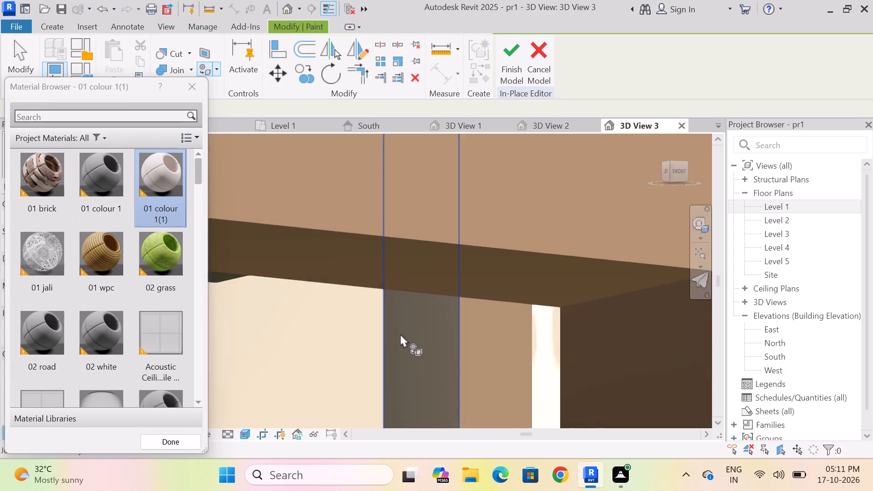
scroll(400, 334, "up", 6)
left_click(419, 350)
scroll(422, 315, "down", 20)
scroll(422, 315, "down", 2)
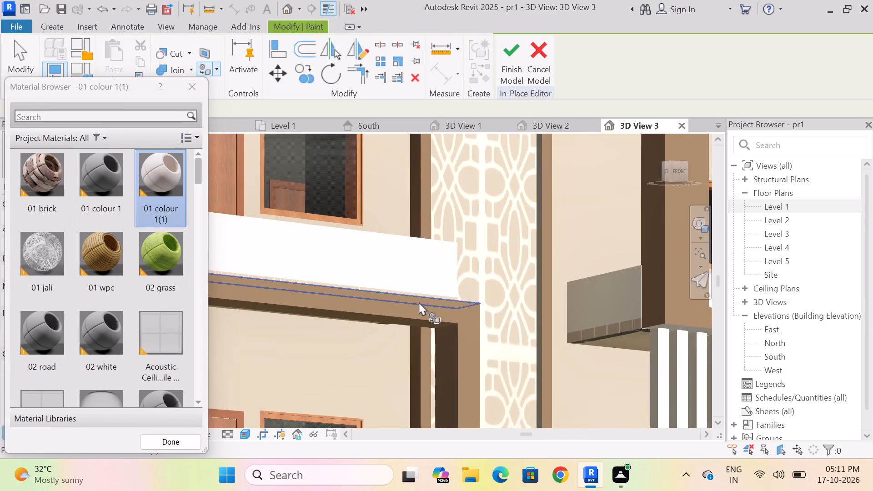
scroll(419, 302, "down", 8)
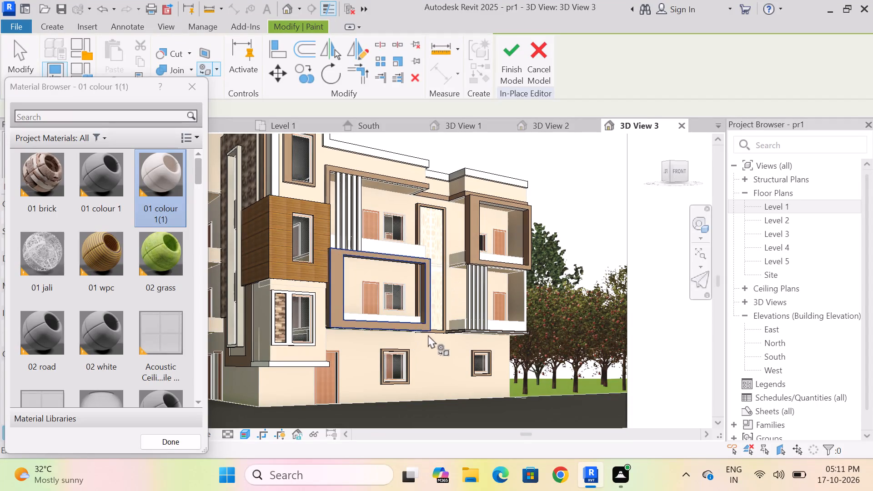
Paint the top-floor tower window surround's outer side, underside and inner reveal with 01 colour 1(1).
scroll(473, 326, "down", 3)
scroll(381, 197, "up", 15)
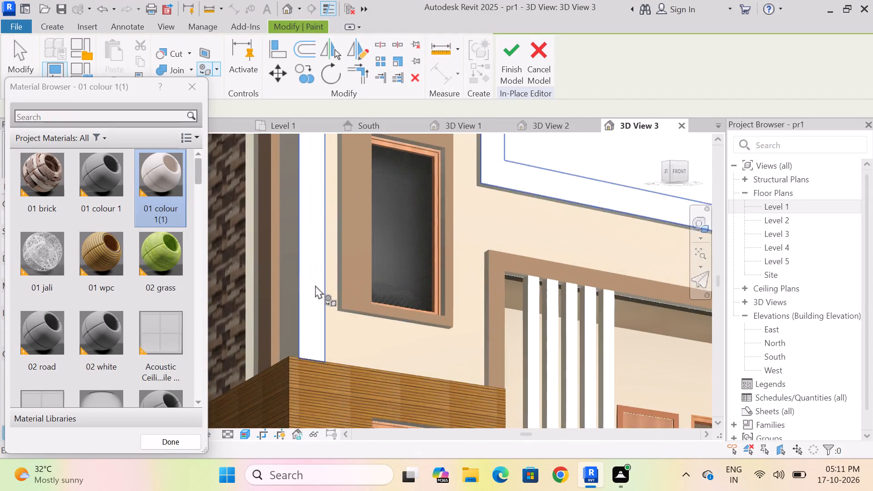
scroll(315, 285, "up", 18)
left_click(434, 281)
scroll(406, 266, "down", 1)
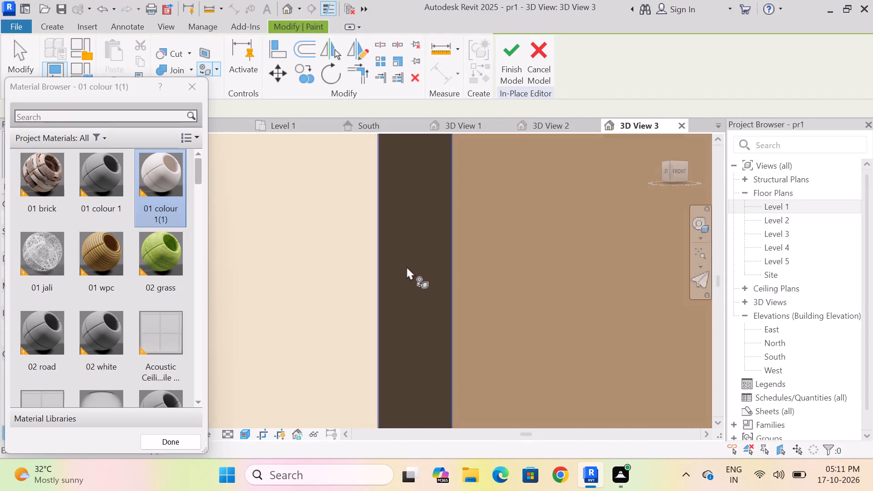
scroll(406, 266, "down", 15)
scroll(419, 327, "up", 9)
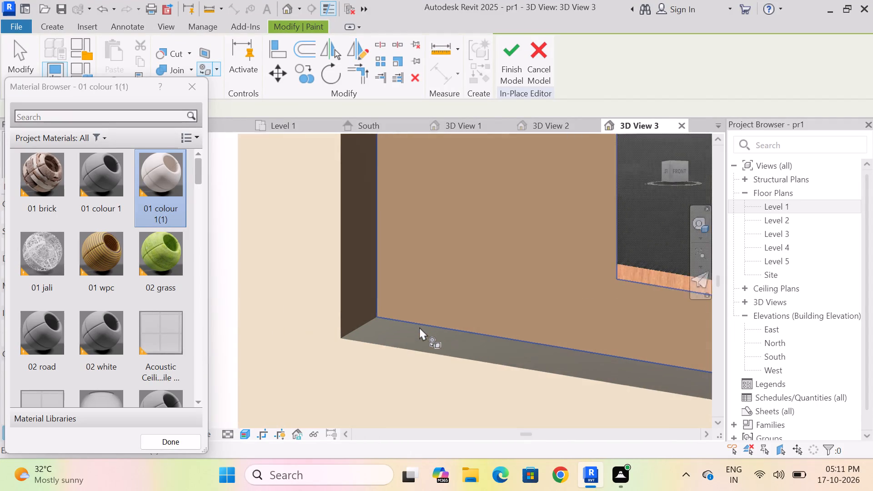
scroll(419, 327, "up", 8)
left_click(409, 343)
scroll(380, 306, "down", 15)
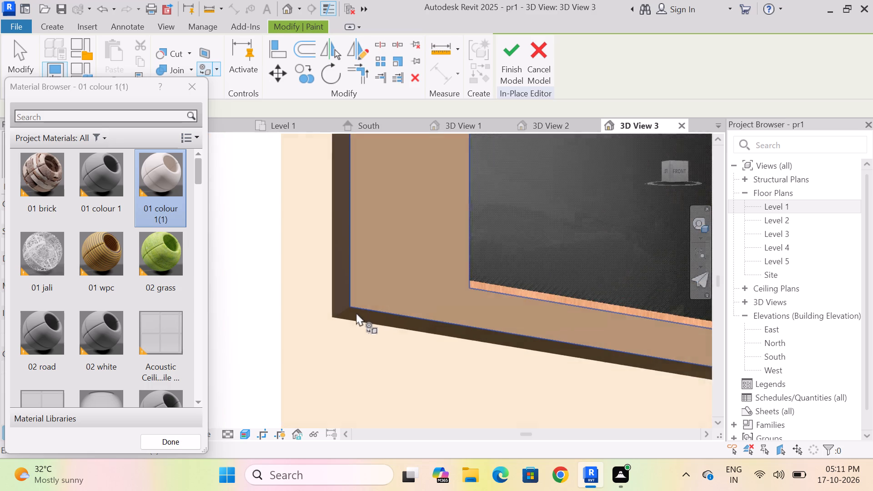
scroll(356, 312, "down", 3)
scroll(572, 224, "up", 15)
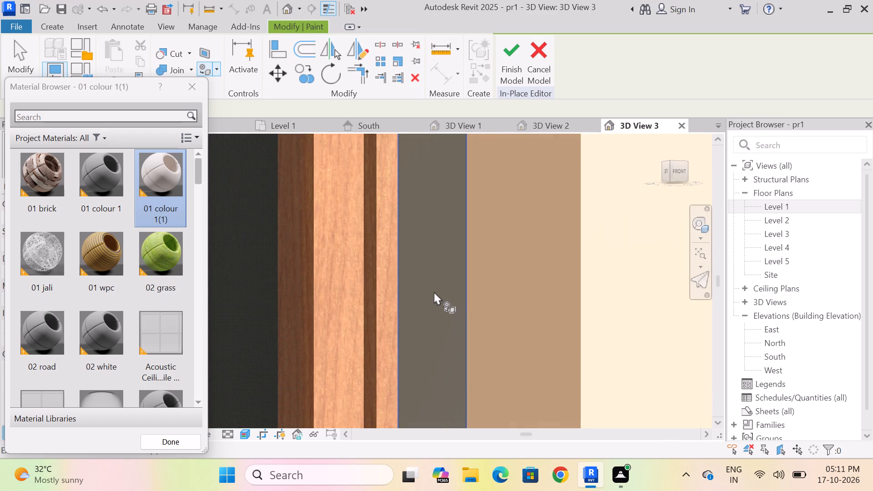
left_click(434, 284)
scroll(435, 277, "down", 12)
Paint the outer side of the upper balcony frame around the vertical fins with 01 colour 1(1).
scroll(594, 269, "up", 8)
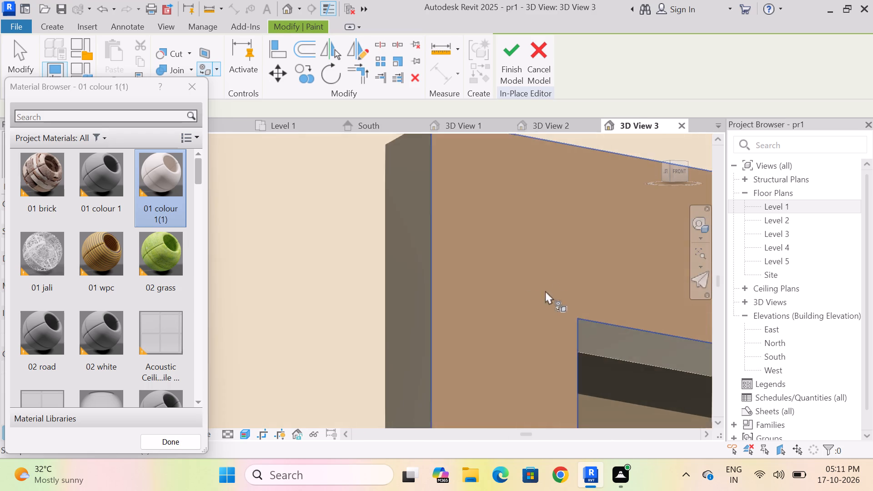
scroll(545, 291, "up", 4)
left_click(362, 244)
scroll(359, 245, "down", 15)
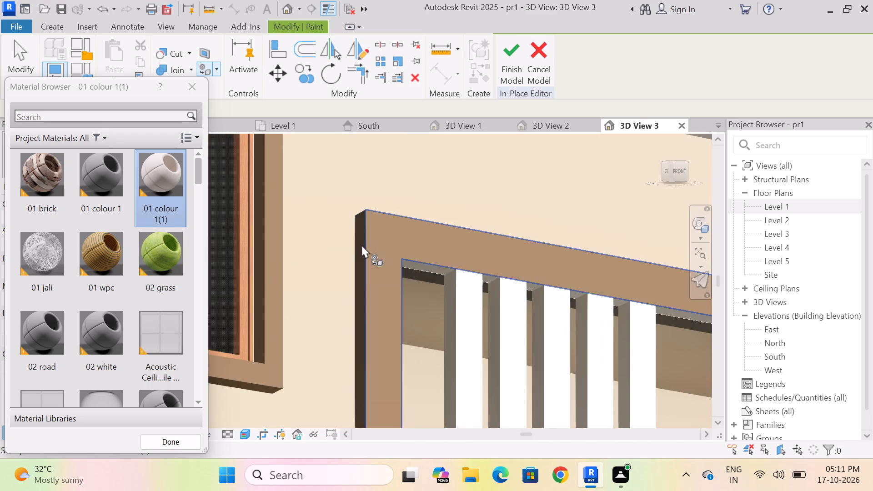
scroll(361, 245, "down", 2)
scroll(600, 238, "down", 10)
scroll(457, 252, "down", 4)
Paint the inner top and side faces of the band framing the tower's top with 02 white.
scroll(555, 155, "up", 1)
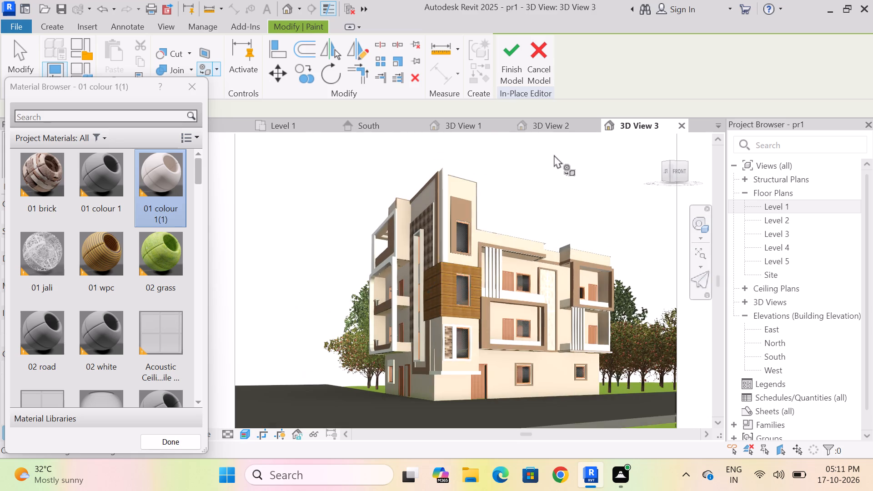
scroll(554, 155, "up", 7)
scroll(413, 215, "down", 4)
scroll(387, 233, "up", 10)
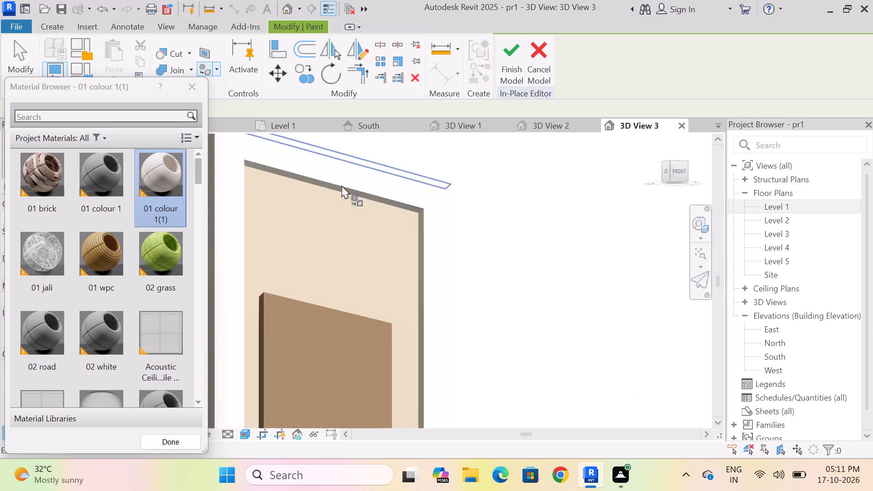
scroll(341, 185, "up", 6)
scroll(492, 209, "up", 7)
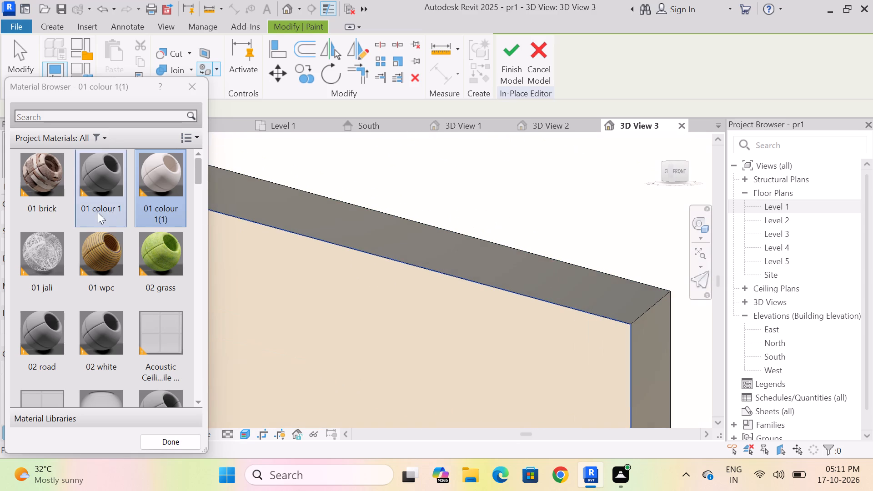
left_click(99, 331)
scroll(524, 263, "up", 6)
left_click(527, 262)
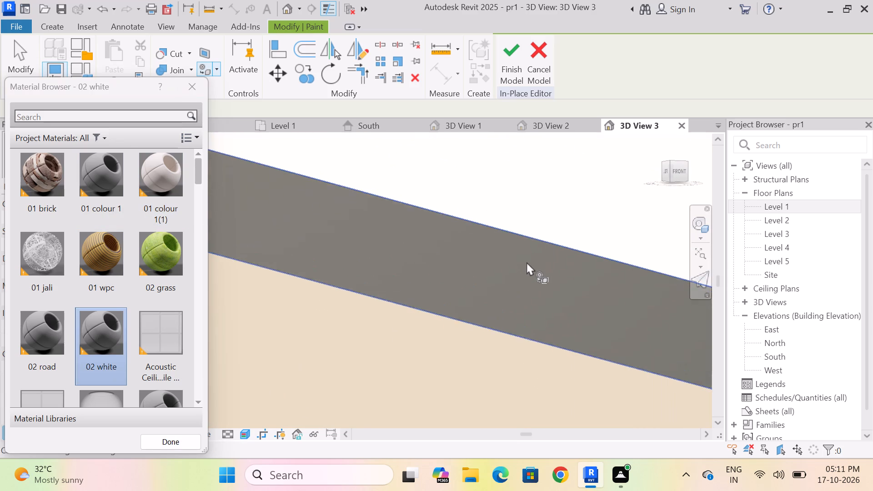
scroll(416, 233, "down", 9)
scroll(564, 311, "up", 9)
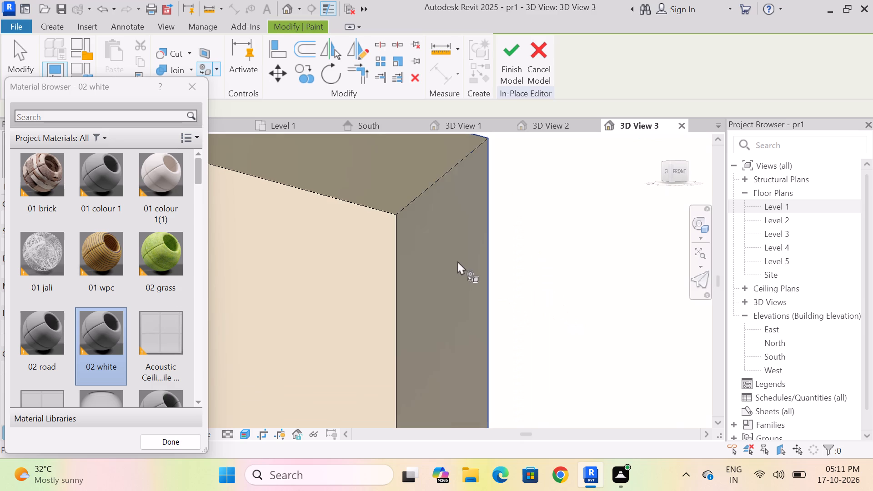
left_click(457, 261)
scroll(454, 261, "down", 20)
scroll(454, 261, "down", 12)
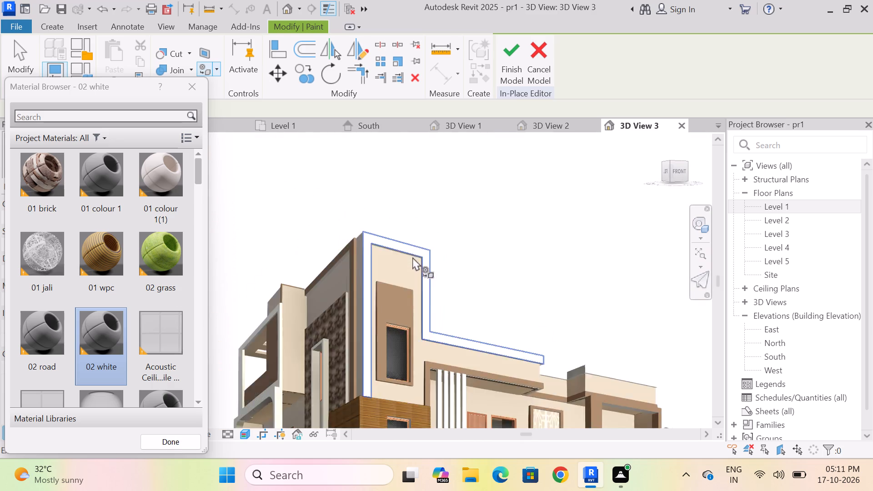
scroll(412, 257, "down", 6)
scroll(415, 305, "down", 2)
scroll(415, 335, "up", 7)
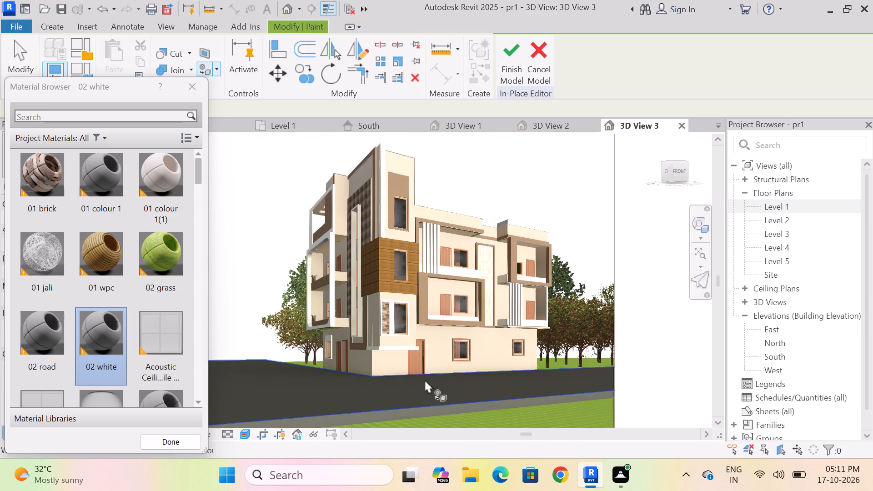
left_click(195, 92)
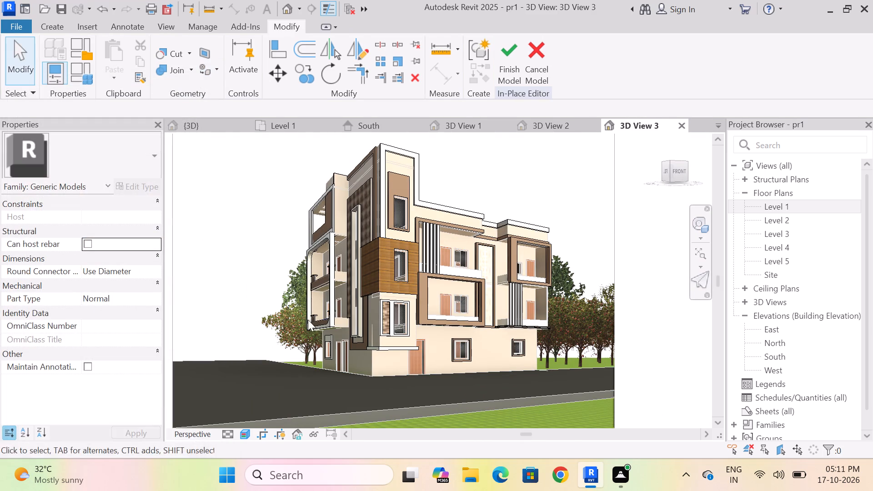
Check the painted facade in the third camera view and finish the in-place model edit.
scroll(363, 336, "down", 1)
scroll(393, 277, "down", 2)
scroll(361, 199, "up", 2)
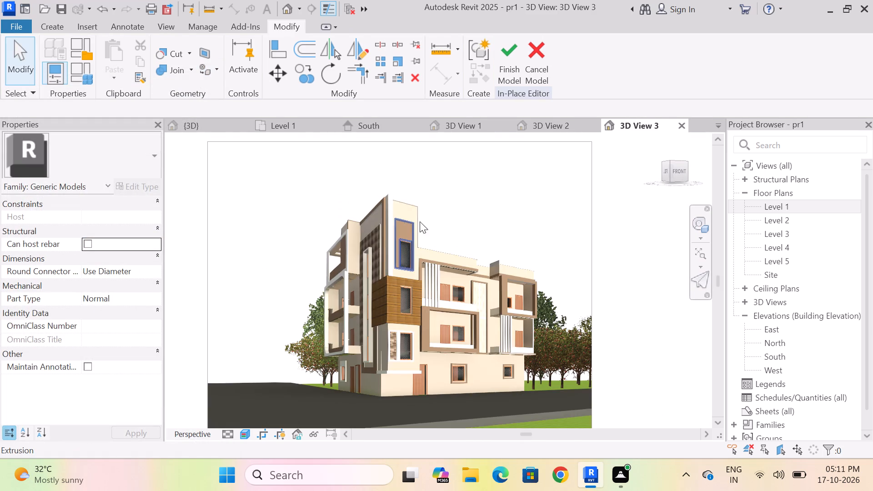
scroll(446, 215, "down", 2)
scroll(452, 248, "up", 3)
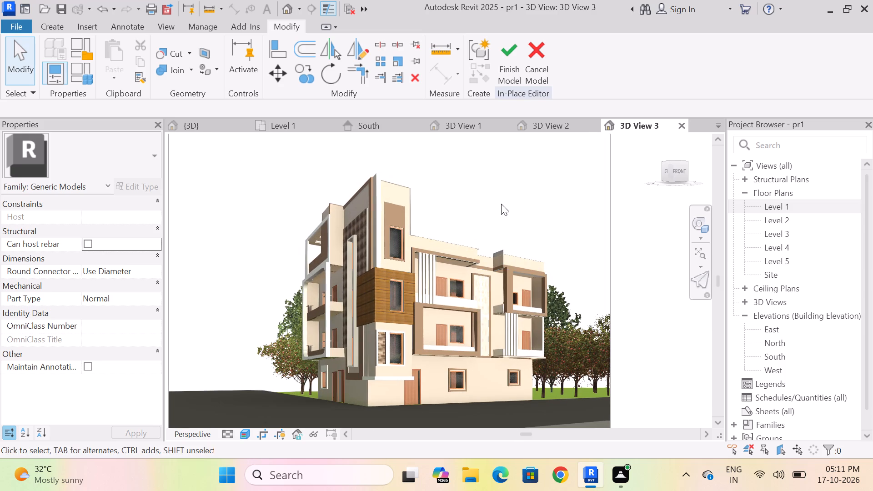
scroll(503, 202, "down", 1)
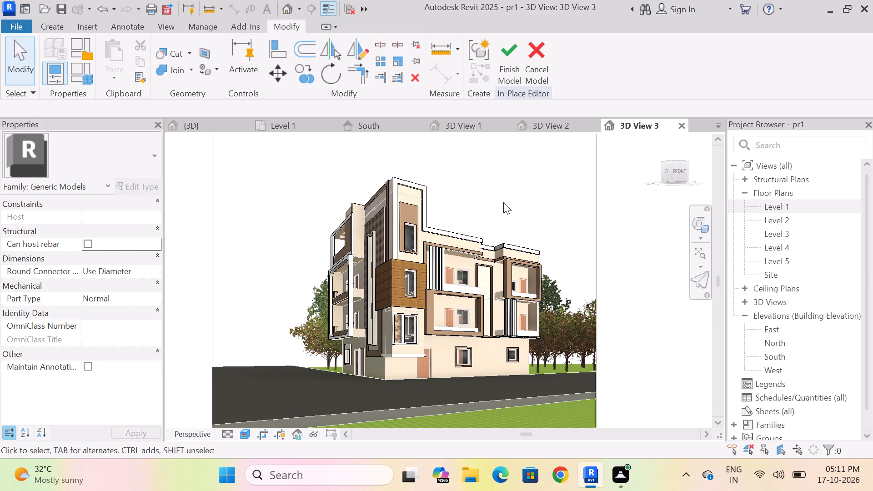
scroll(503, 202, "up", 1)
scroll(503, 202, "down", 2)
scroll(503, 202, "up", 1)
left_click(511, 57)
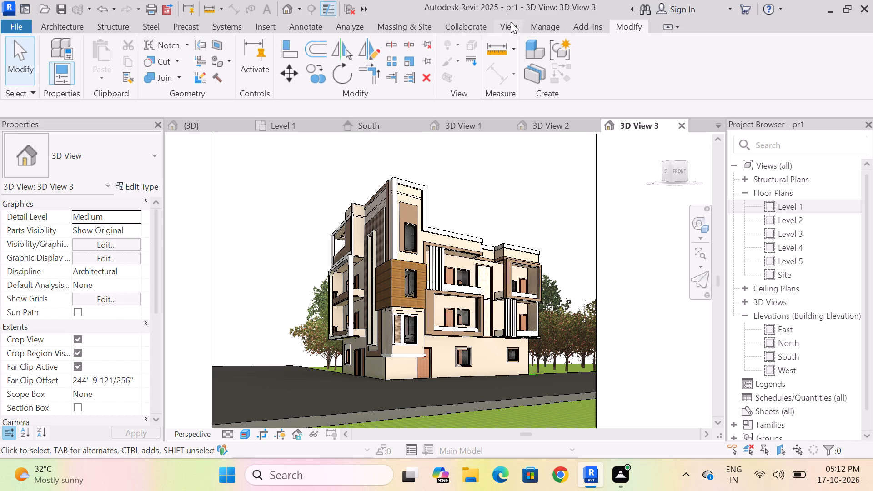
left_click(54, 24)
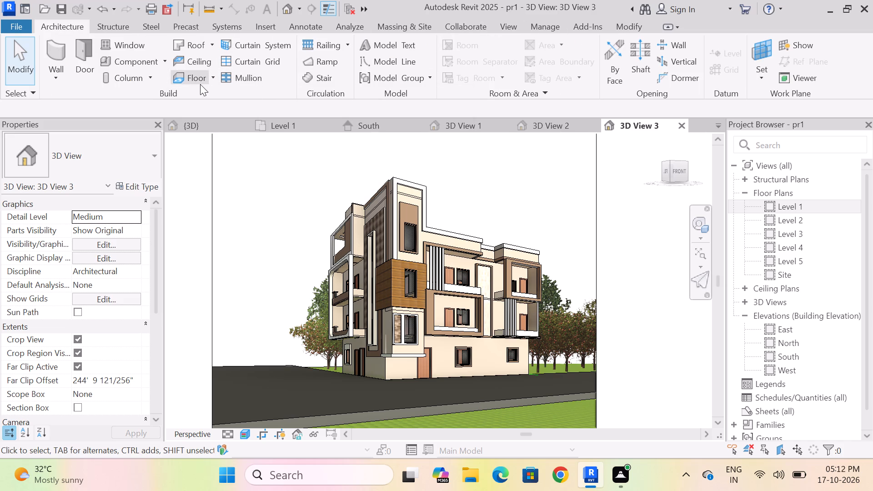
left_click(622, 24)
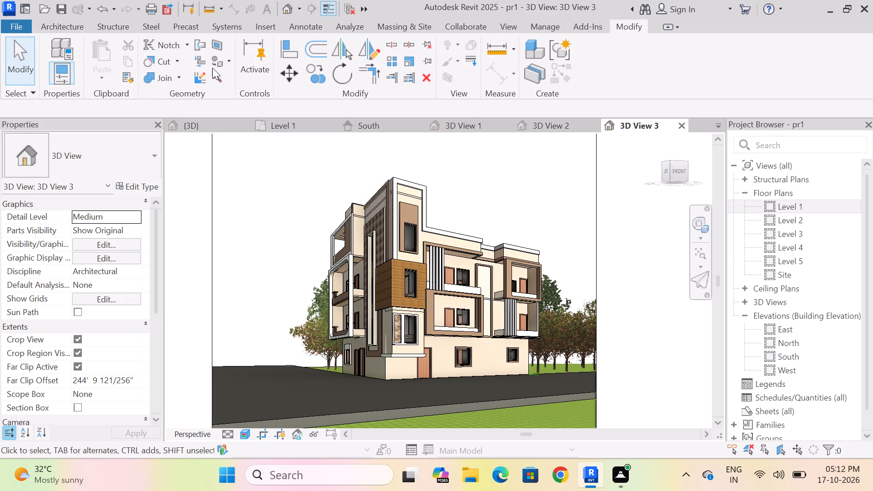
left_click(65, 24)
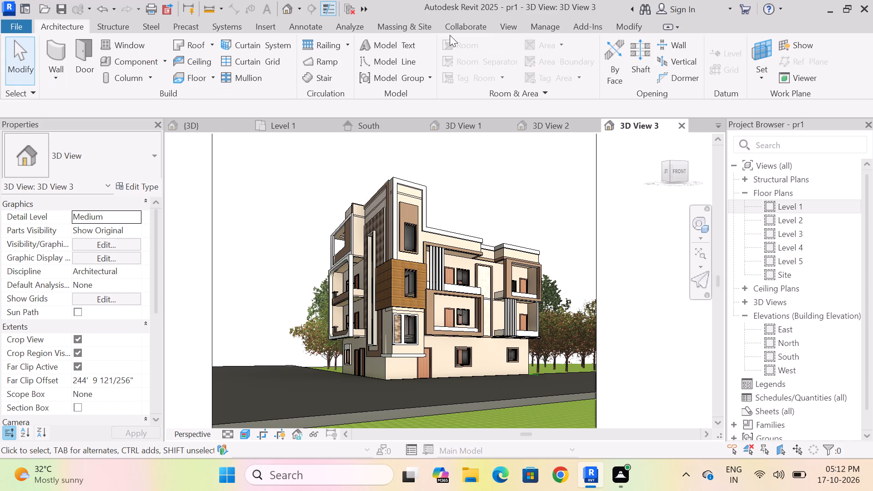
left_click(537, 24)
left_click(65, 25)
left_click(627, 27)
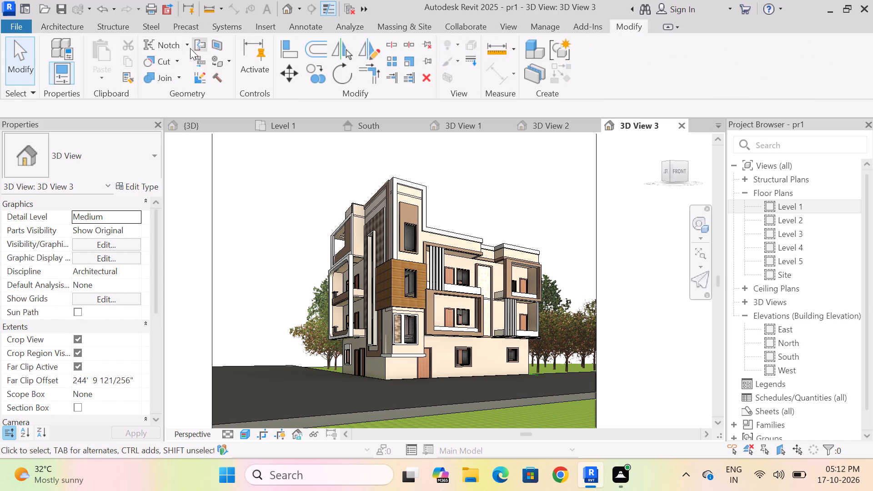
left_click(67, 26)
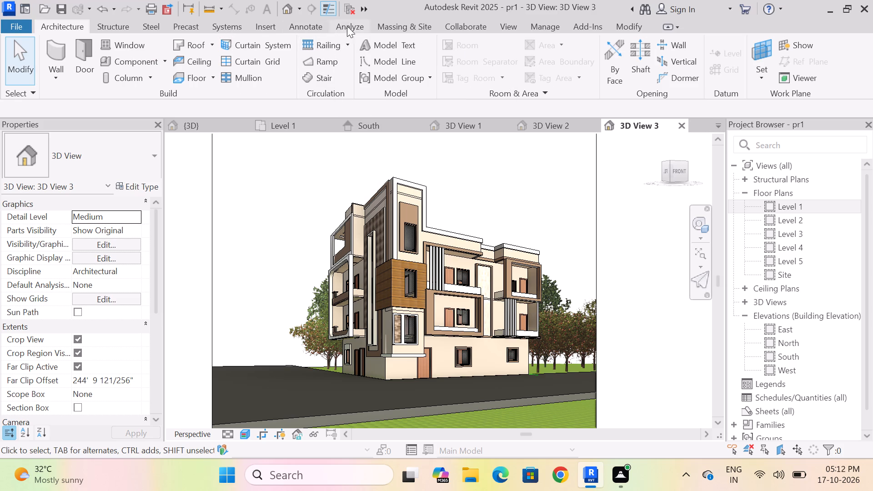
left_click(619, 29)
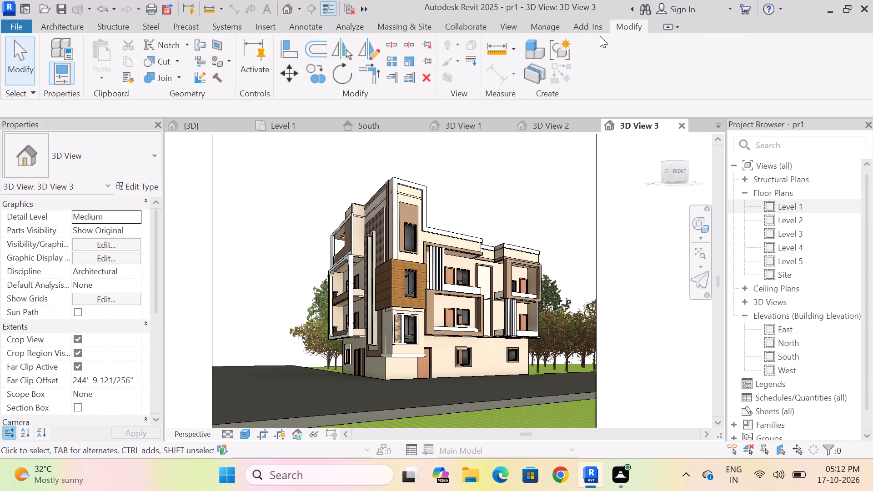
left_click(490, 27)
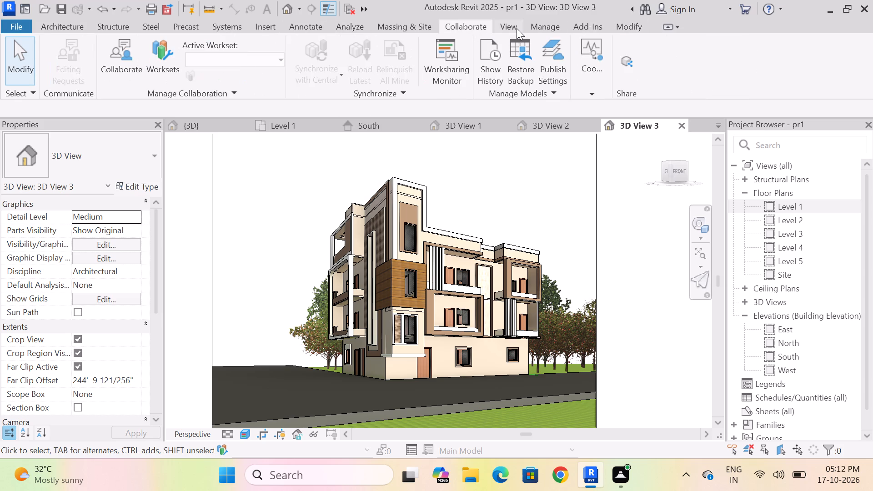
Configure the third camera view's rendering with Medium quality, 600 DPI printer resolution and the Exterior: Sun and Artificial lighting scheme.
left_click(520, 28)
left_click(297, 66)
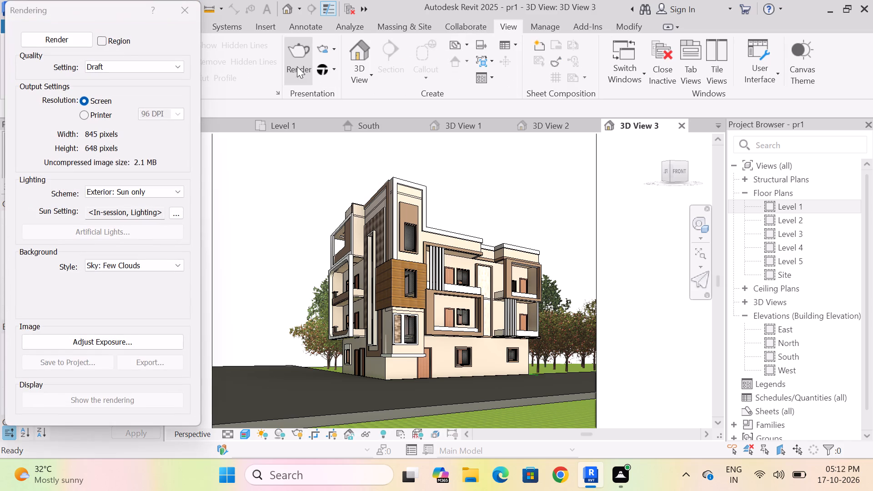
left_click(150, 65)
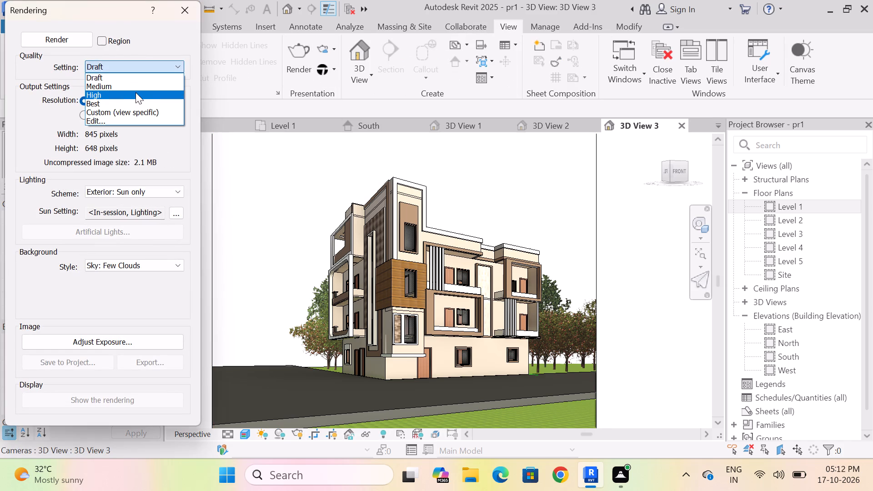
left_click(142, 87)
left_click(87, 114)
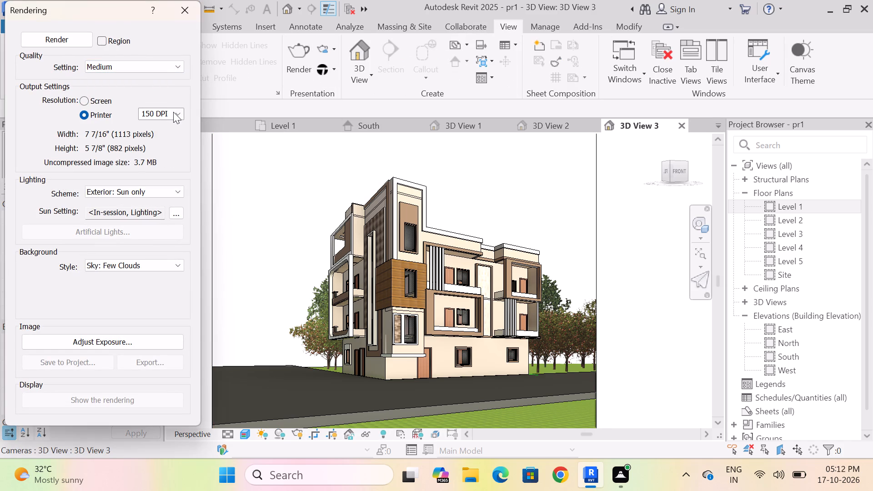
left_click(176, 113)
left_click(166, 143)
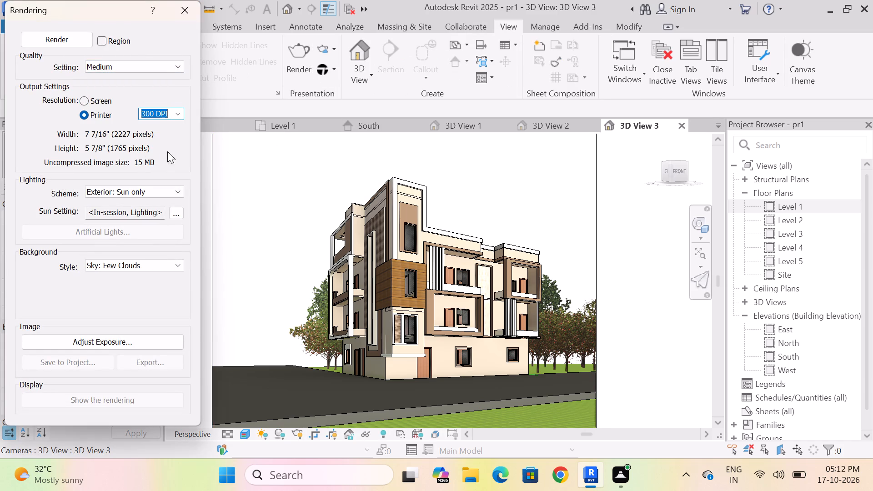
left_click(179, 113)
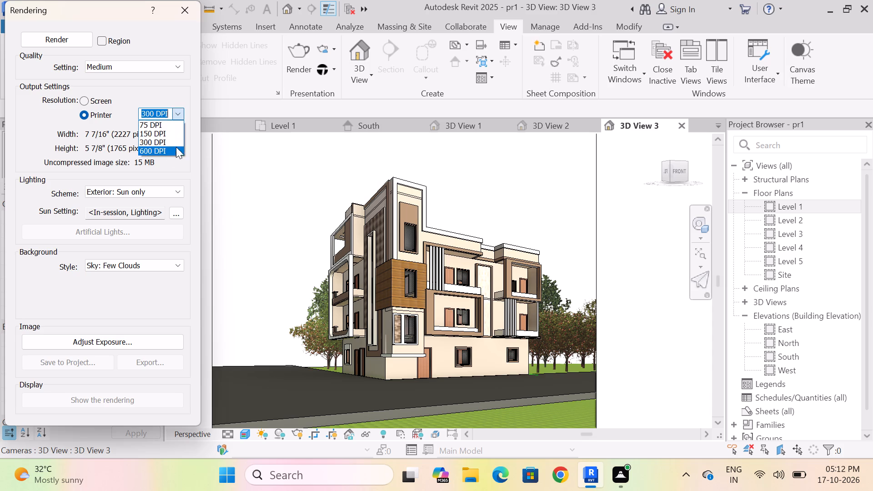
left_click(173, 153)
left_click(171, 194)
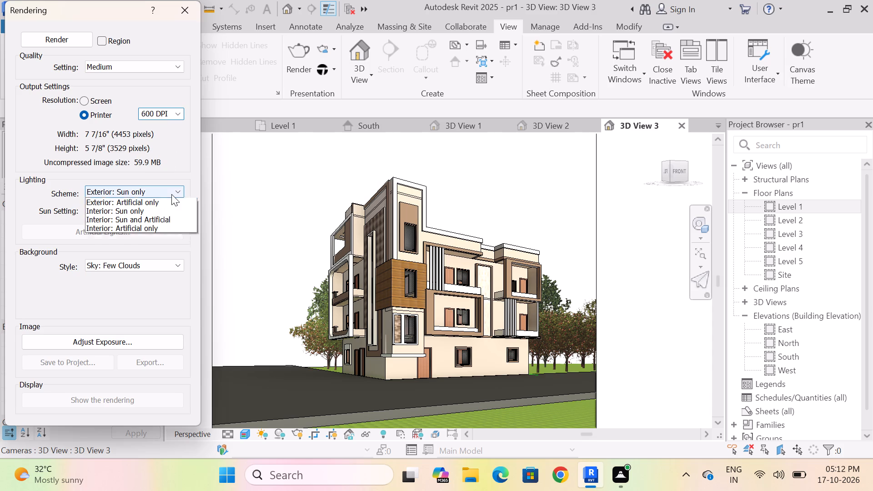
left_click(161, 209)
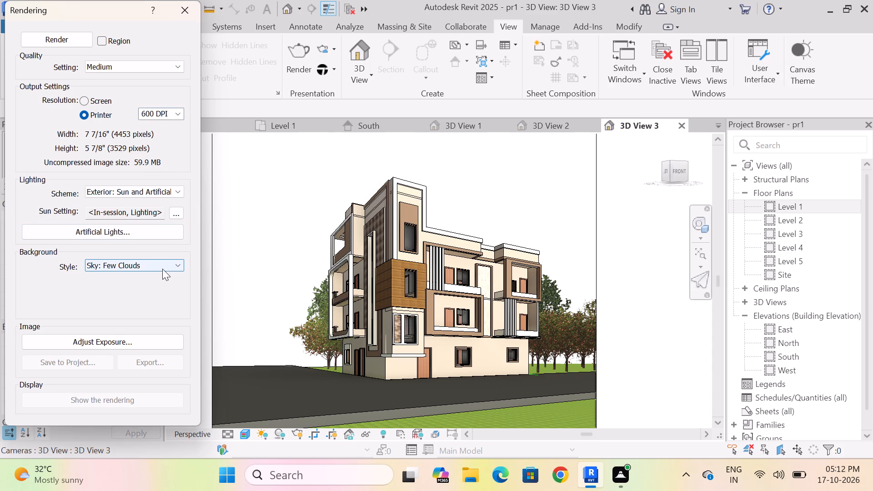
Set the rendering background to the sky image from the grass and road folder.
left_click(162, 269)
left_click(114, 332)
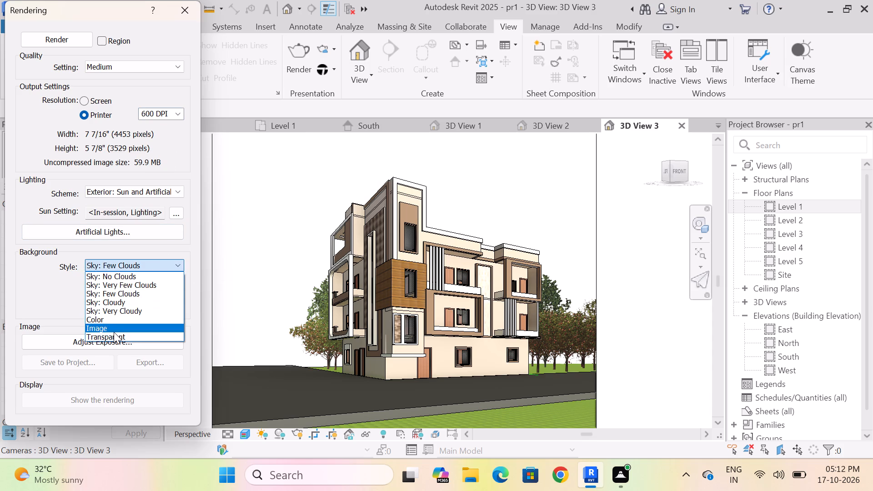
left_click(312, 128)
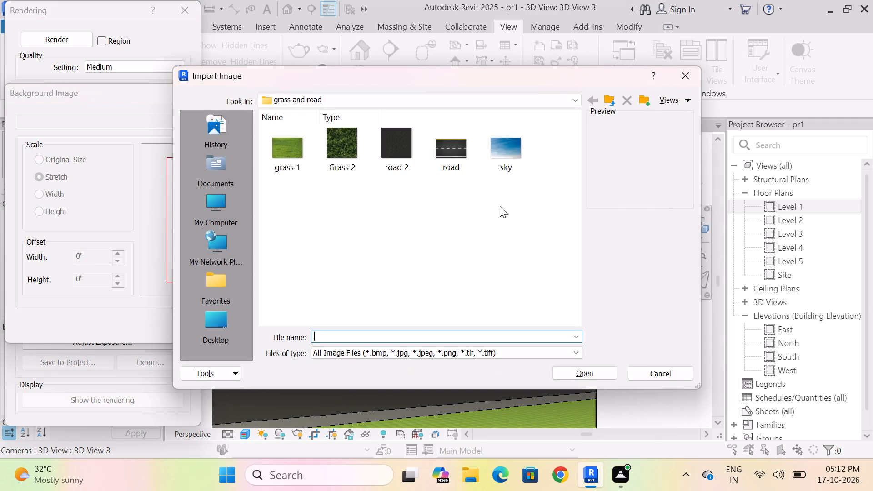
left_click(494, 154)
left_click(600, 375)
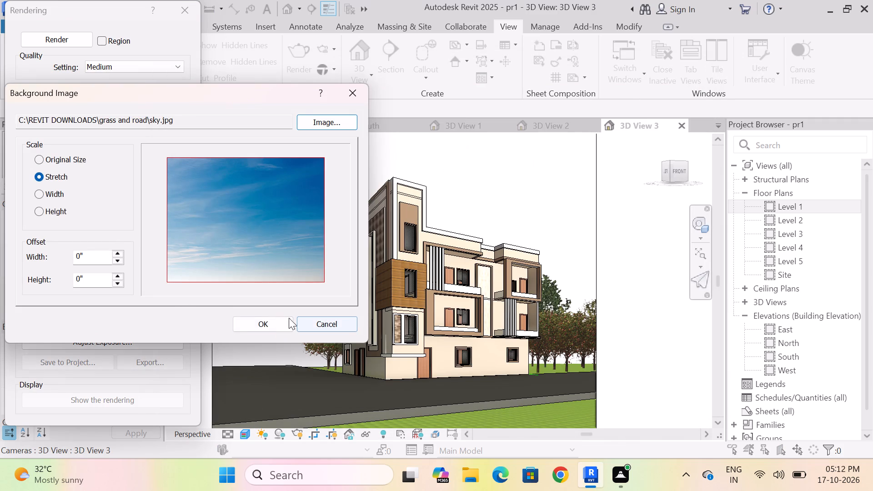
left_click(275, 322)
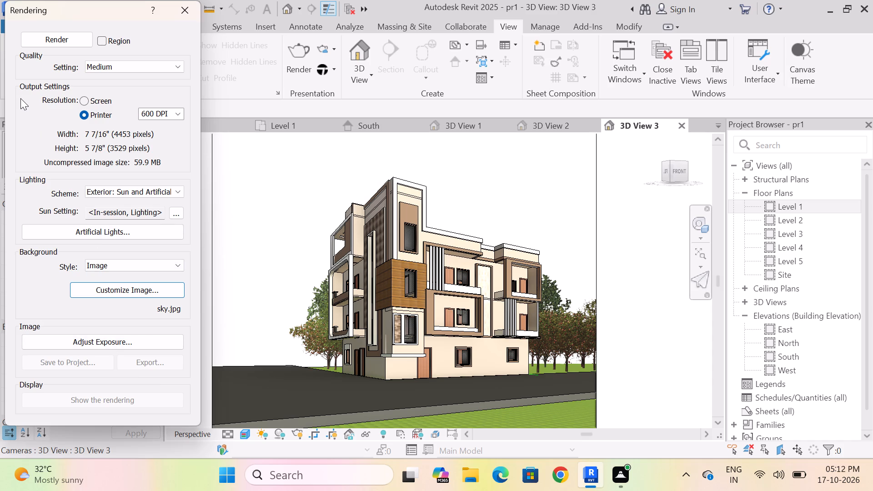
Start rendering the third camera view with the configured settings.
left_click(56, 40)
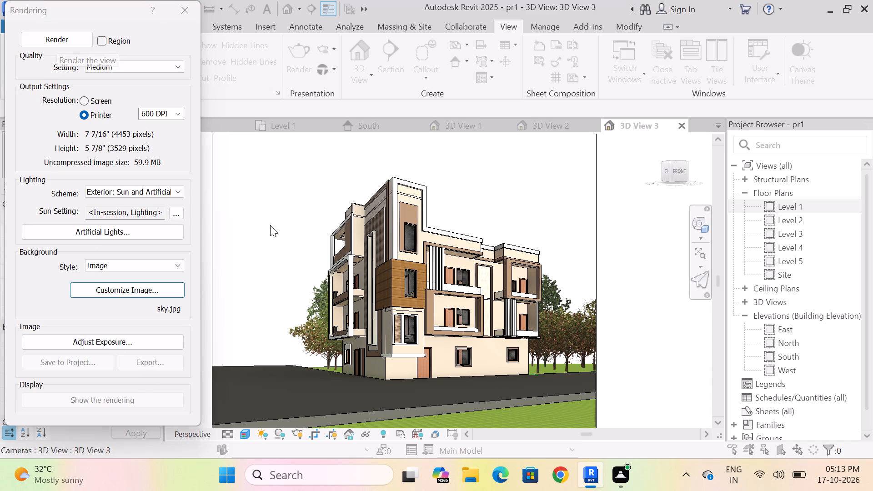
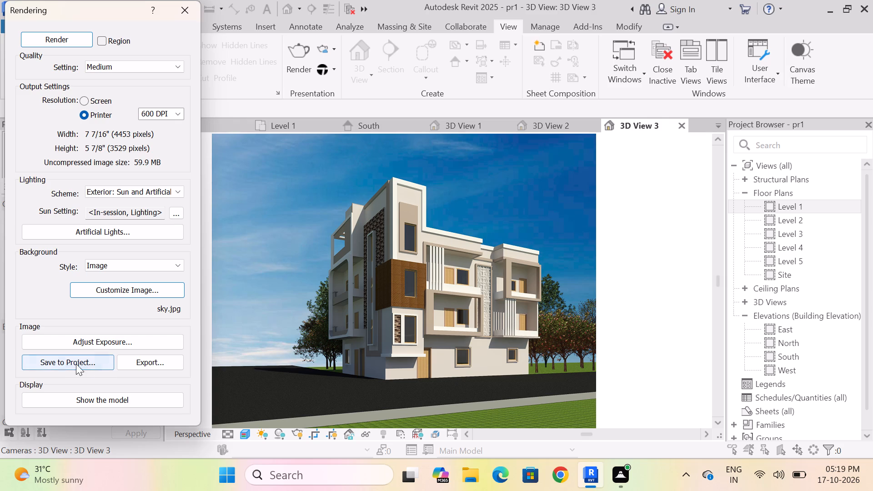
Save the finished rendering of the third camera view to the project and close the rendering settings.
left_click(59, 361)
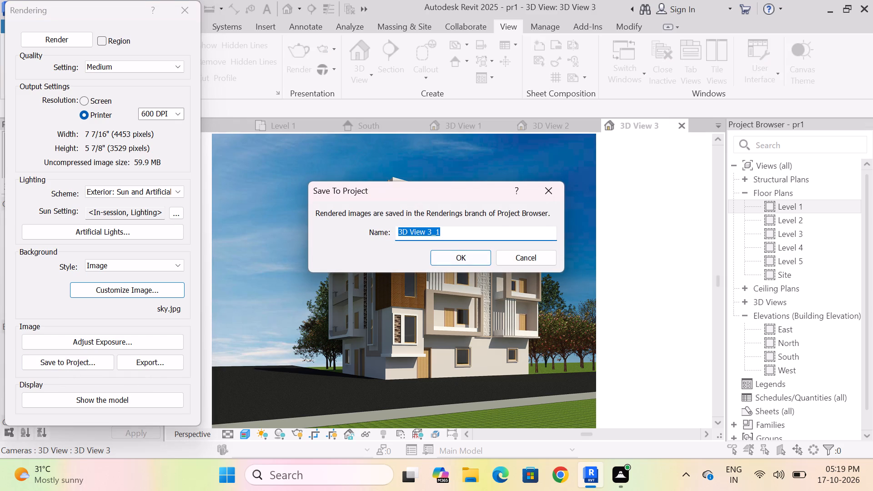
left_click(458, 255)
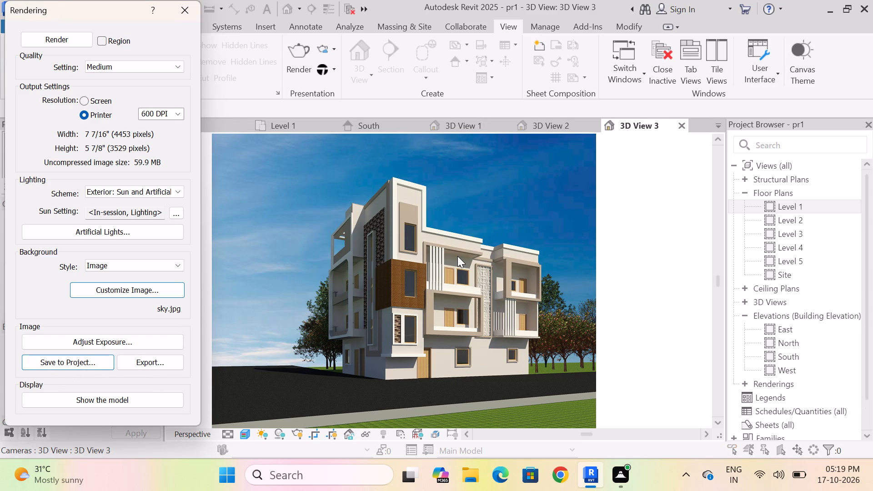
left_click(184, 12)
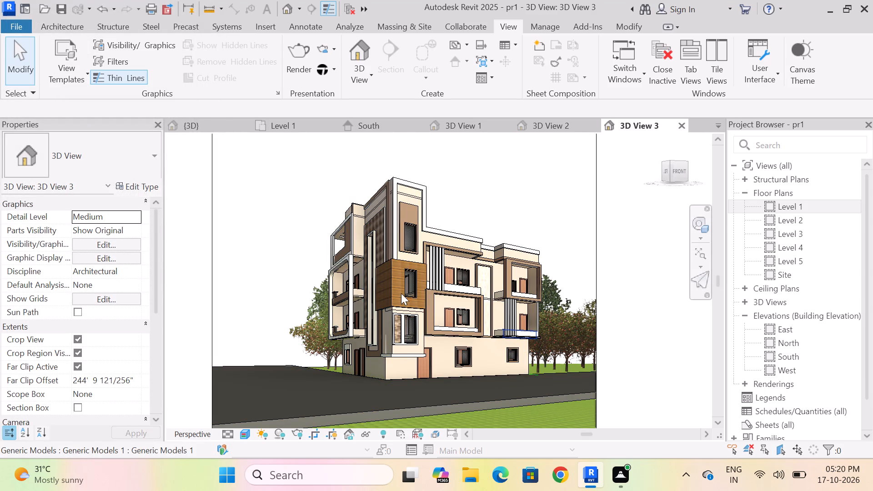
Examine the building and its surroundings in the third camera view from slightly different angles and distances.
scroll(483, 185, "down", 1)
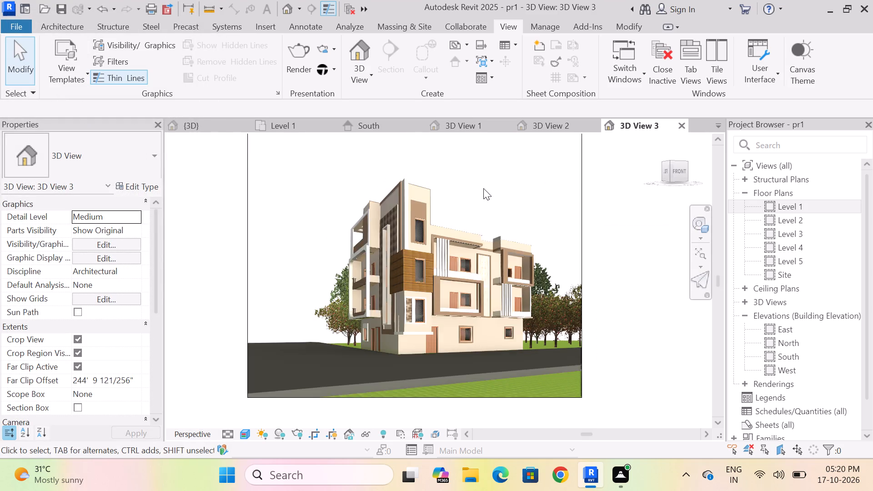
scroll(483, 188, "down", 2)
scroll(458, 335, "up", 3)
scroll(458, 336, "down", 3)
scroll(486, 238, "up", 5)
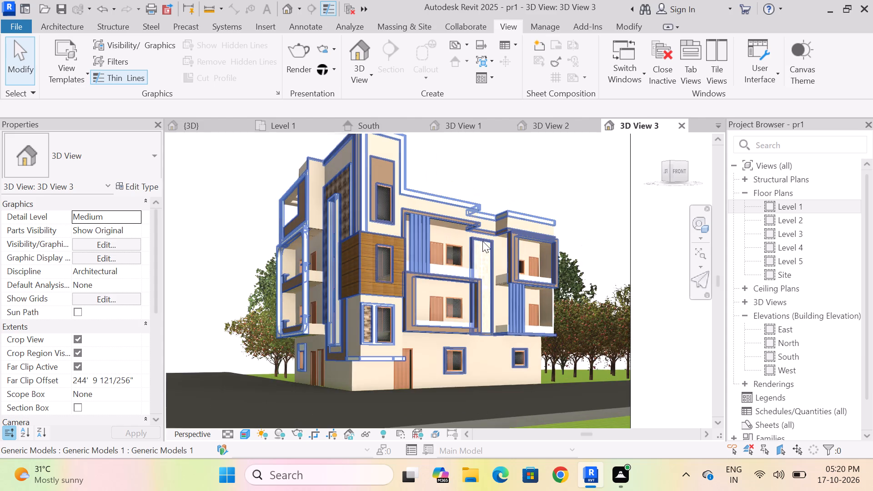
scroll(391, 268, "down", 6)
scroll(390, 269, "up", 2)
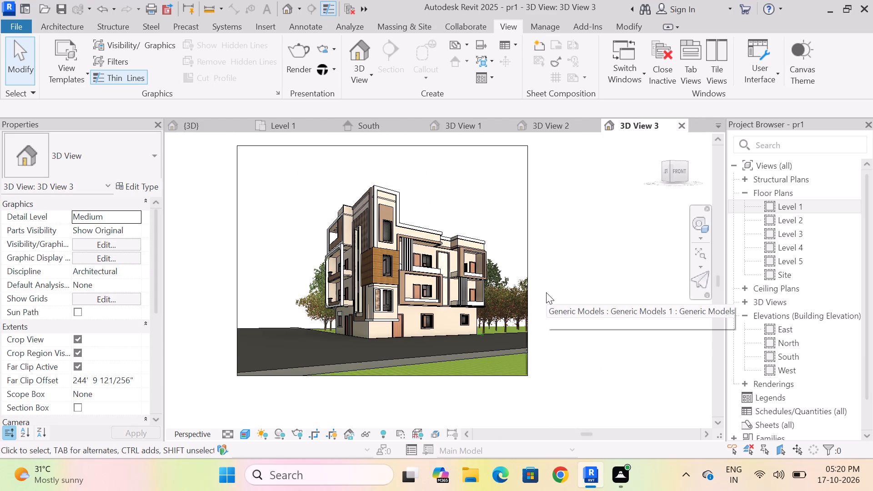
middle_click_drag(547, 291, 551, 322)
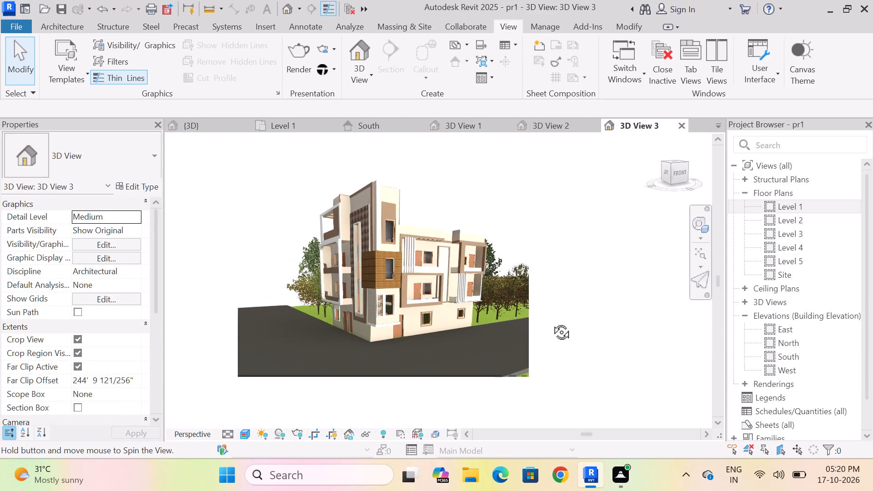
middle_click_drag(551, 322, 547, 321)
middle_click_drag(571, 283, 568, 282, "shift")
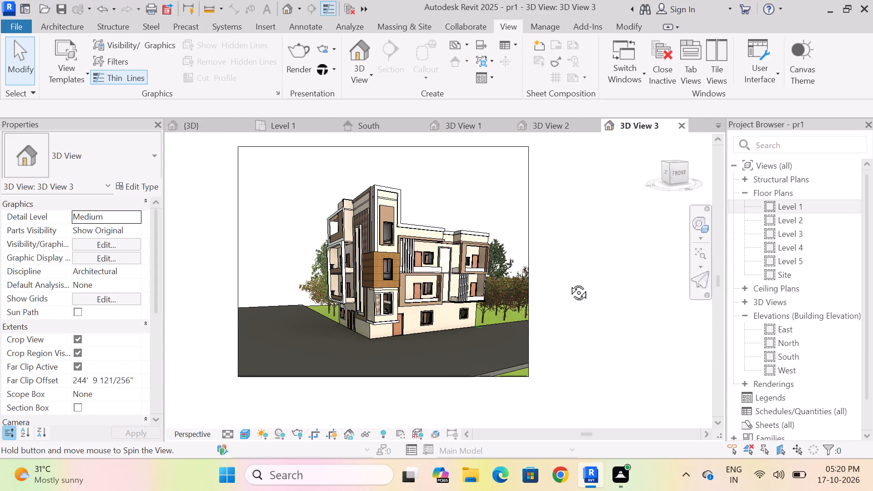
middle_click_drag(568, 282, 567, 261, "shift")
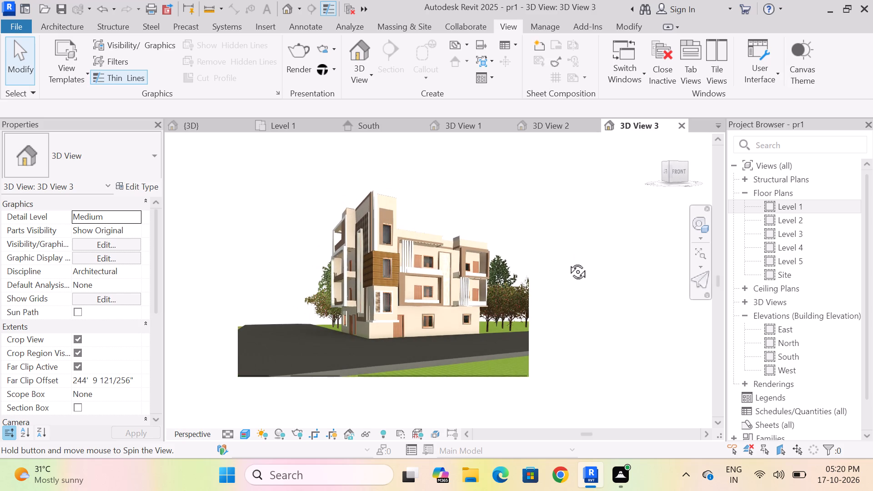
middle_click_drag(567, 261, 573, 260, "shift")
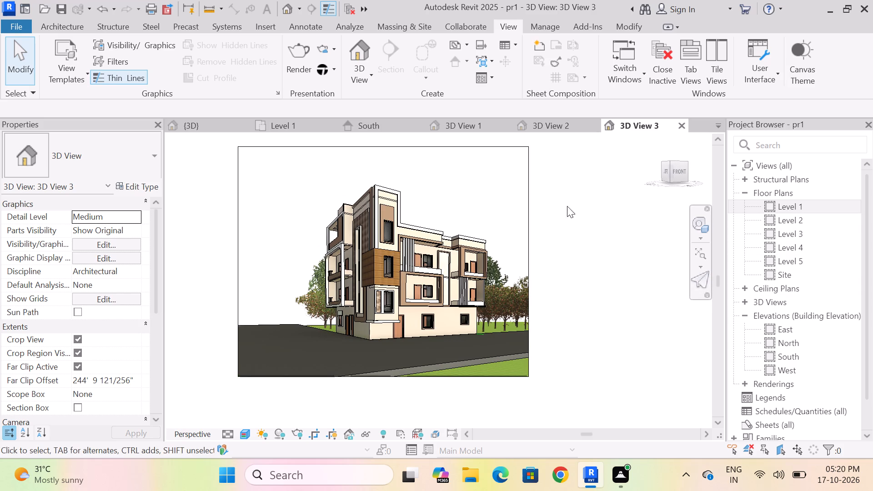
Delete the stray model line on the ground beside the building's corner at the road edge.
scroll(583, 261, "down", 1)
scroll(593, 277, "up", 2)
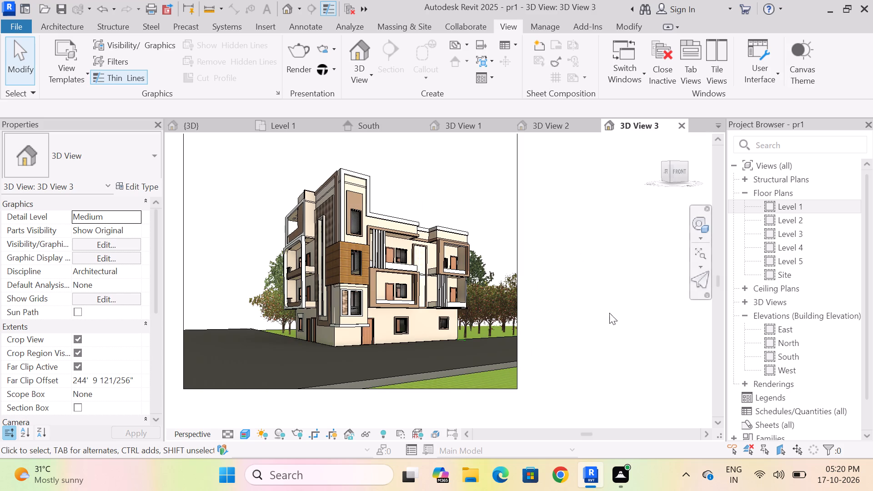
scroll(462, 341, "up", 6)
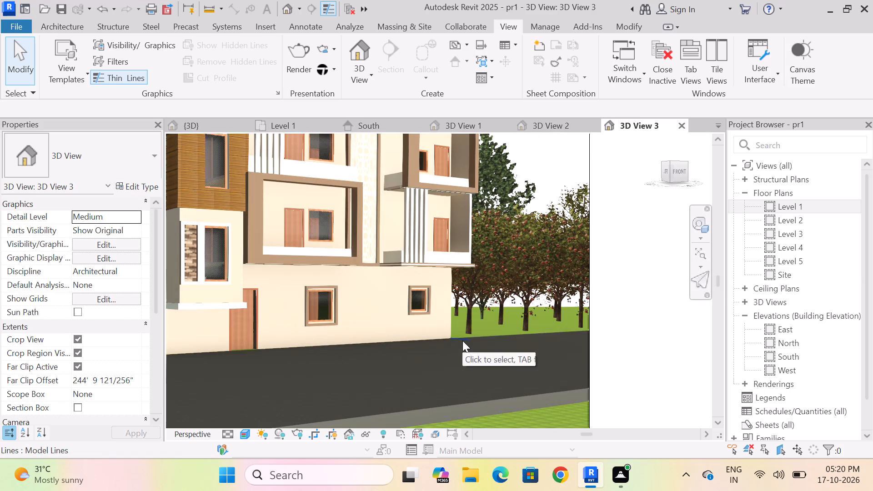
left_click(460, 338)
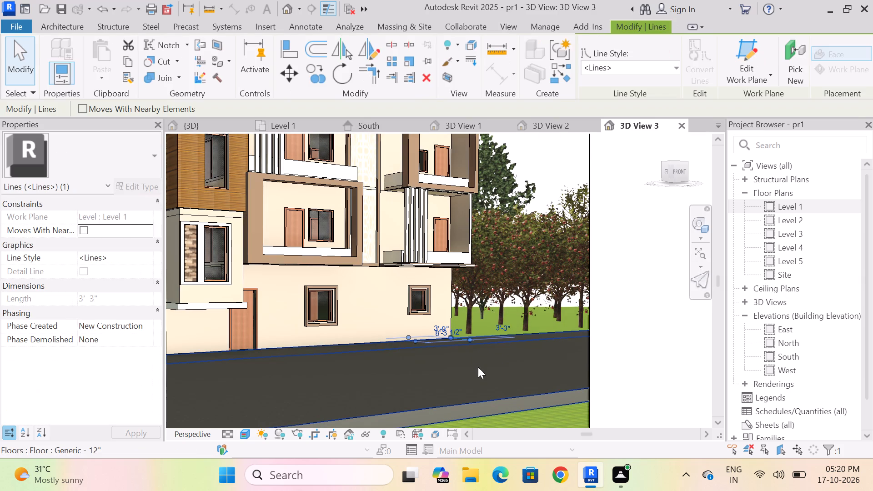
key("Delete")
scroll(462, 345, "down", 10)
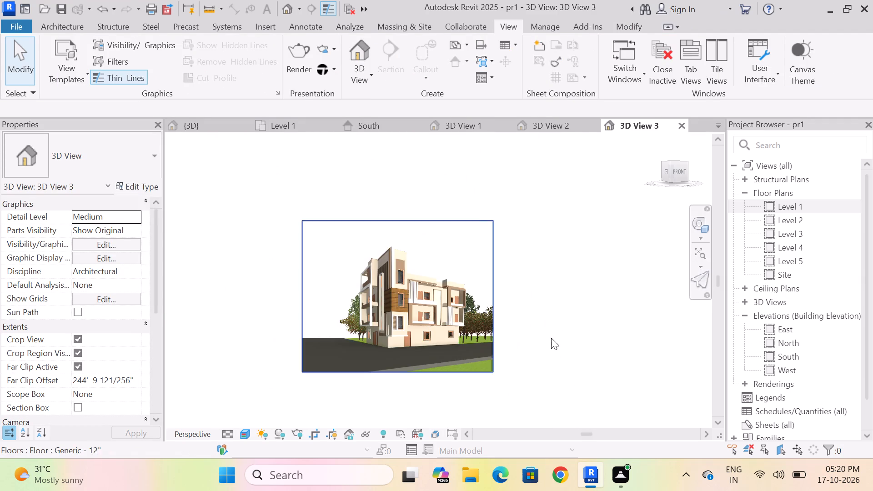
scroll(543, 339, "up", 2)
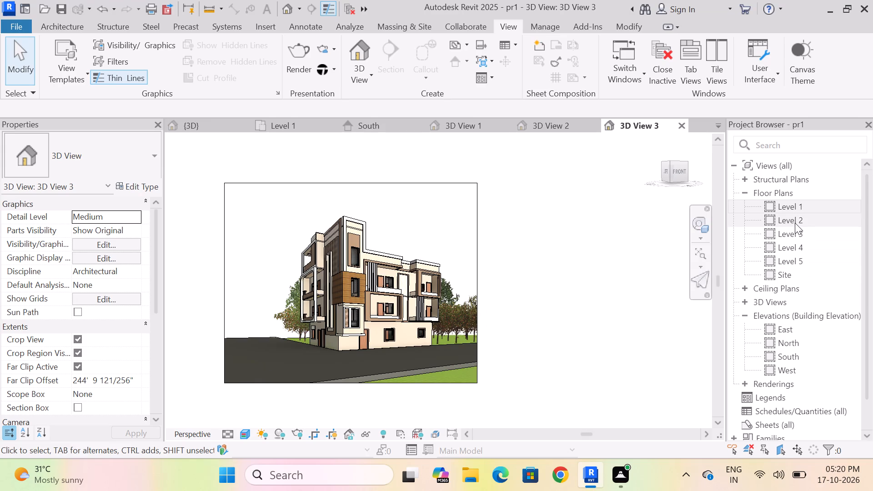
Create a perspective camera view from the Level 1 plan with a 7' offset, its eye west of the road and its target beyond the building.
double_click(795, 206)
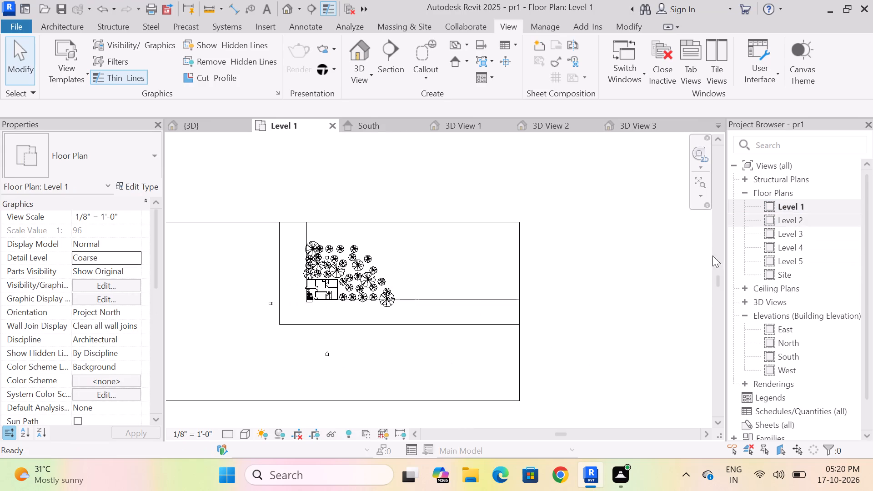
left_click(633, 29)
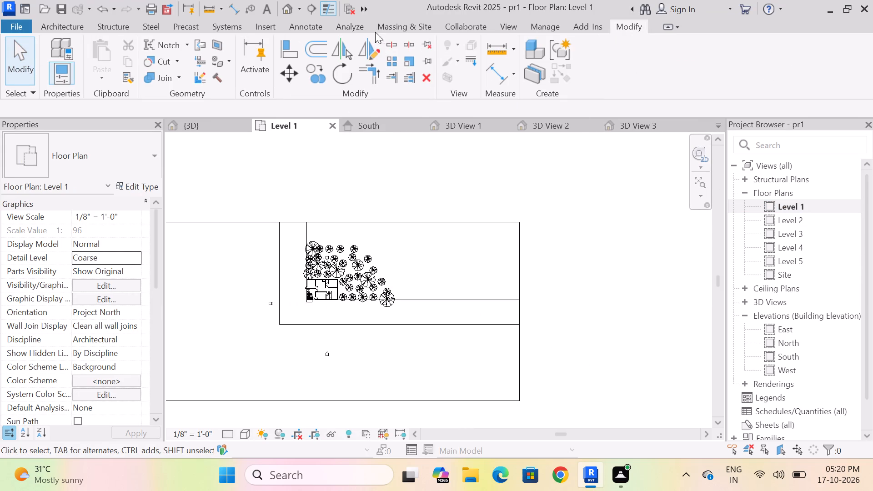
left_click(506, 30)
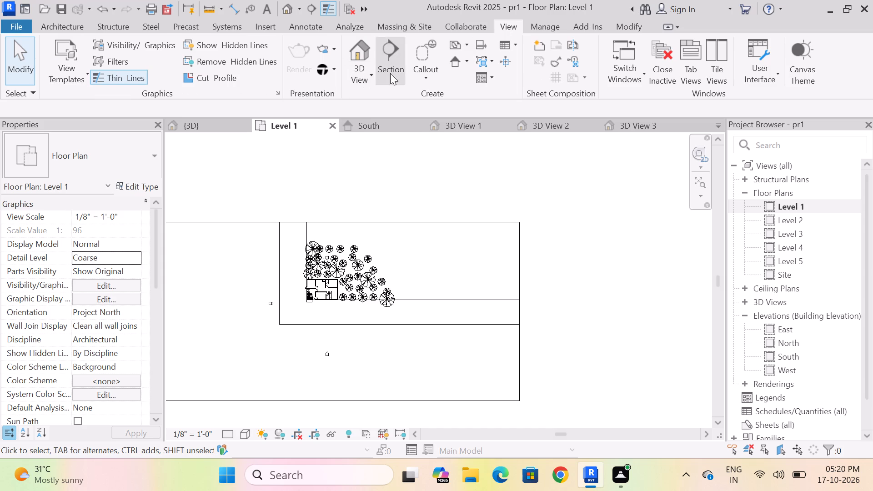
left_click(367, 77)
left_click(364, 136)
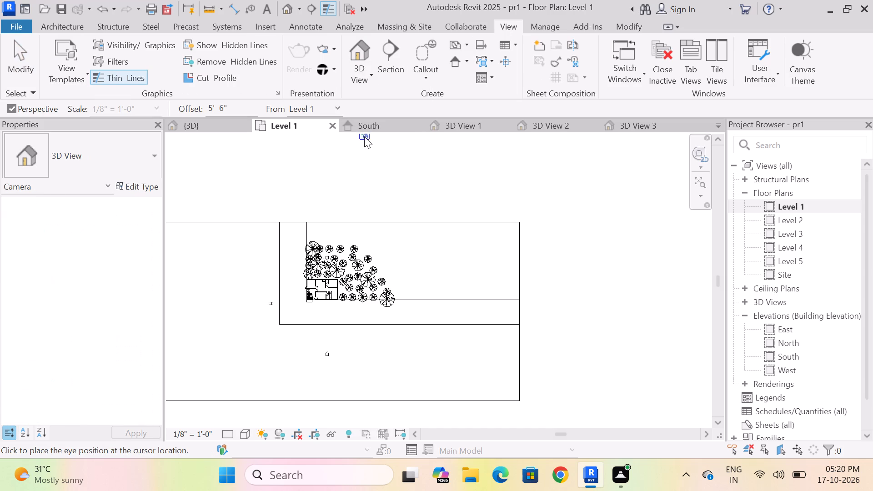
left_click(235, 110)
key("BackSpace")
key("BackSpace")
key("BackSpace")
key("BackSpace")
key("BackSpace")
key("BackSpace")
key("BackSpace")
key("BackSpace")
key("BackSpace")
key("BackSpace")
key("BackSpace")
key("BackSpace")
key("BackSpace")
key("BackSpace")
key("7")
key("apostrophe")
key("Return")
scroll(282, 326, "up", 6)
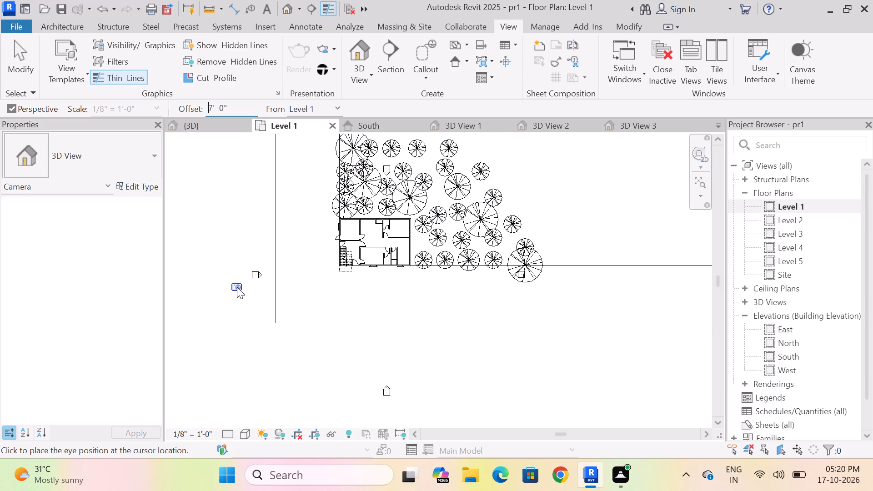
left_click(226, 289)
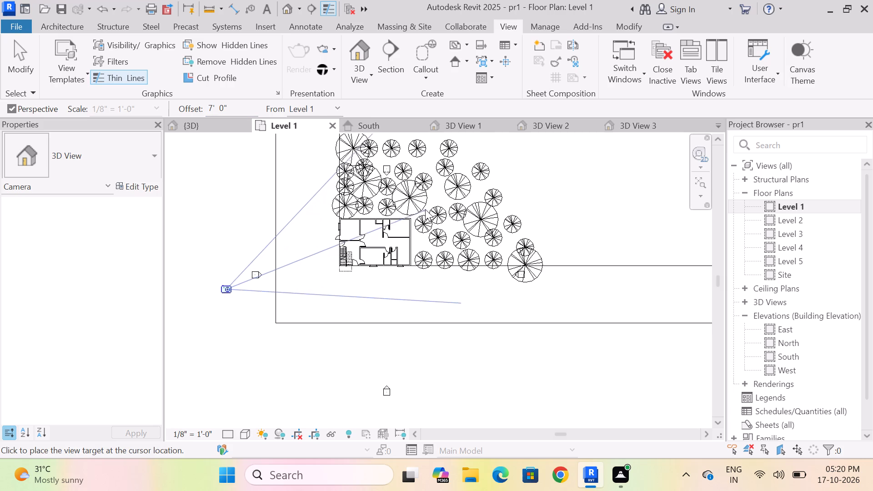
left_click(434, 201)
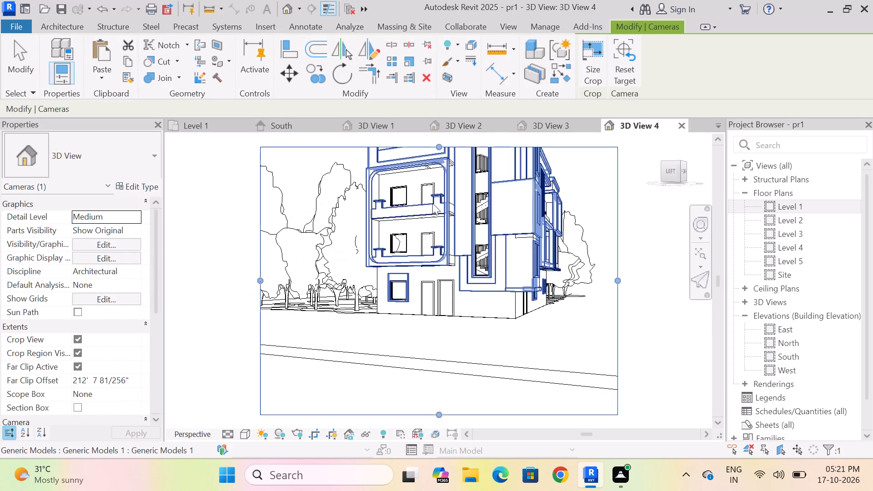
Extend the new camera view's crop region upward to take in the full height of the building.
scroll(361, 227, "down", 5)
scroll(411, 177, "up", 2)
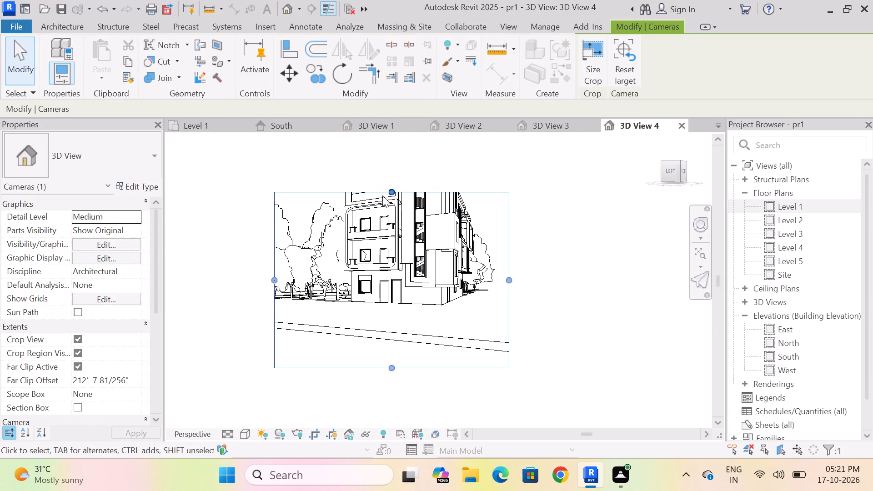
left_click_drag(386, 190, 398, 140)
scroll(393, 243, "down", 3)
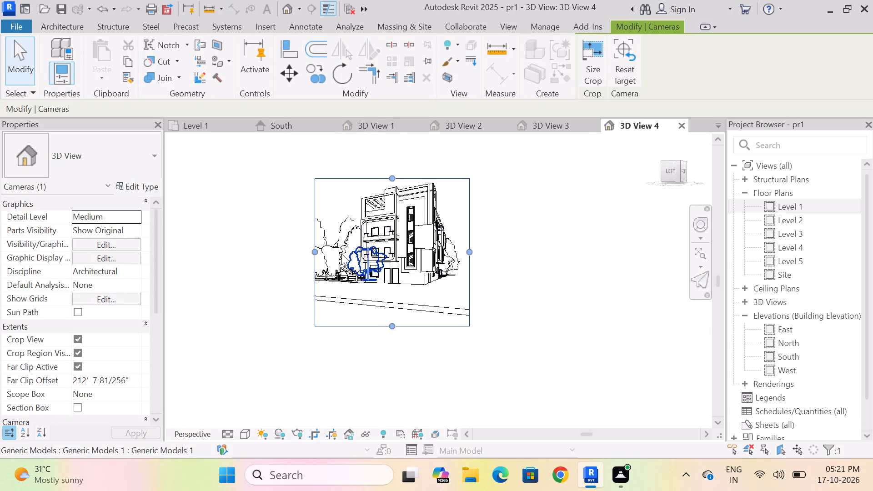
scroll(366, 320, "up", 2)
scroll(381, 331, "down", 2)
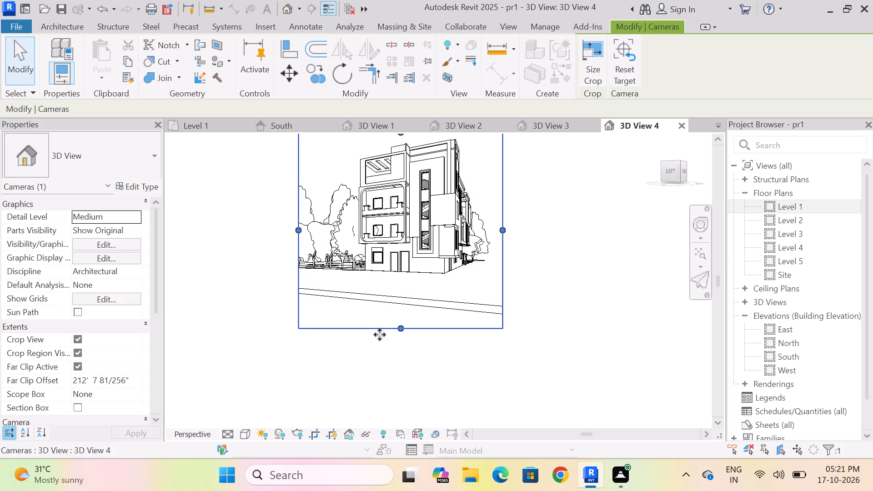
Shift the new camera view's whole crop region sideways and slightly upward around the building.
scroll(380, 335, "down", 1)
left_click_drag(326, 327, 341, 315)
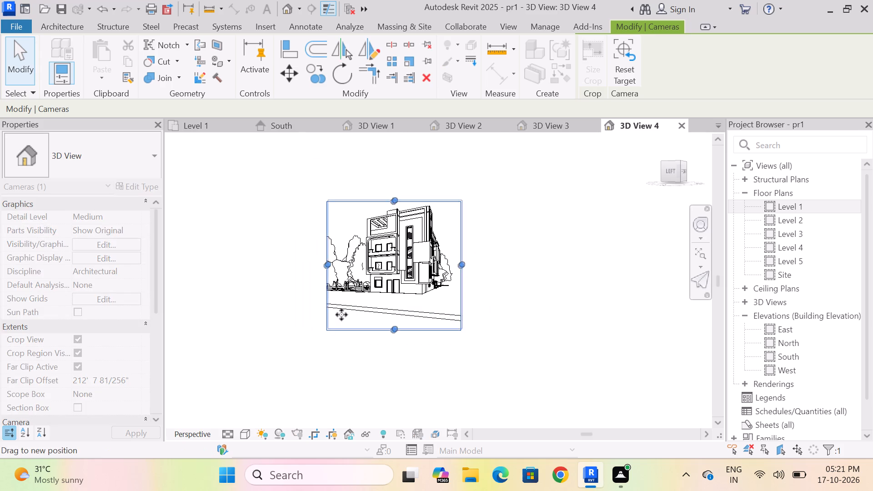
left_click_drag(341, 315, 361, 309)
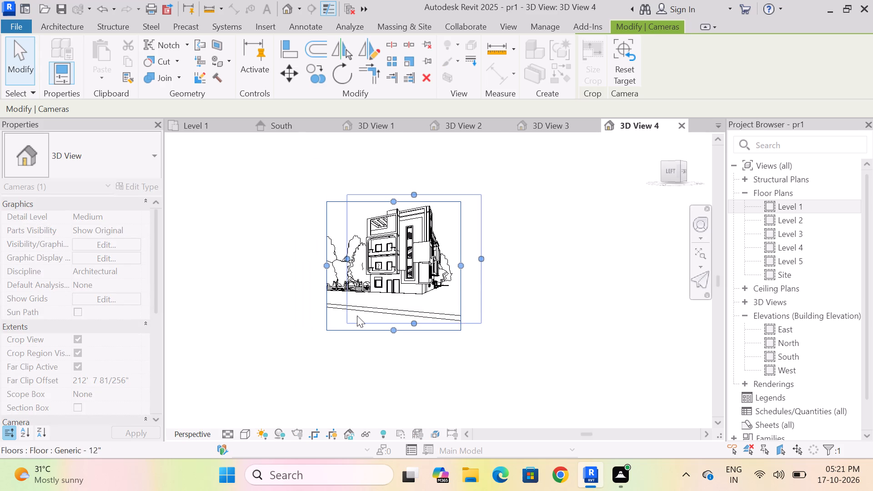
scroll(351, 332, "up", 2)
scroll(193, 324, "down", 2)
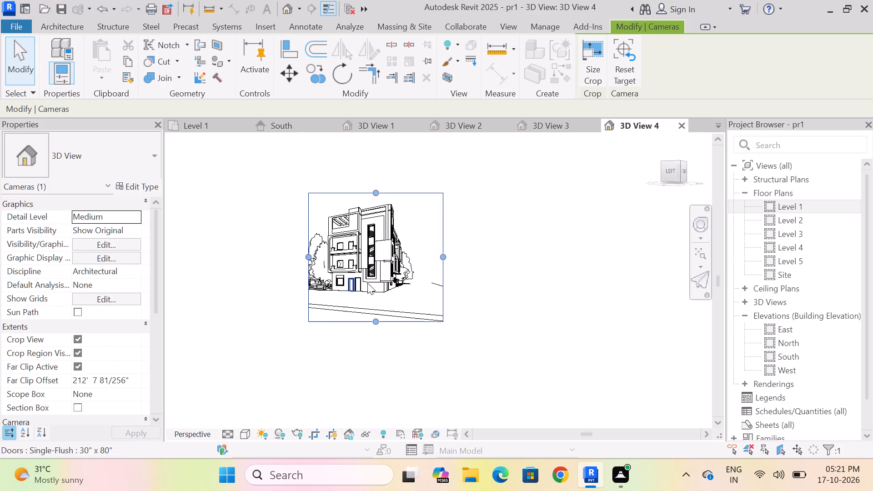
scroll(371, 280, "up", 5)
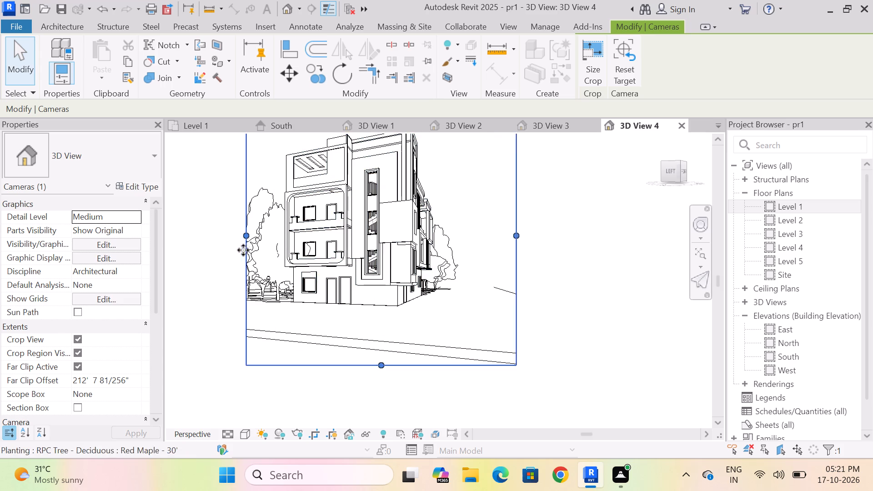
scroll(242, 253, "down", 1)
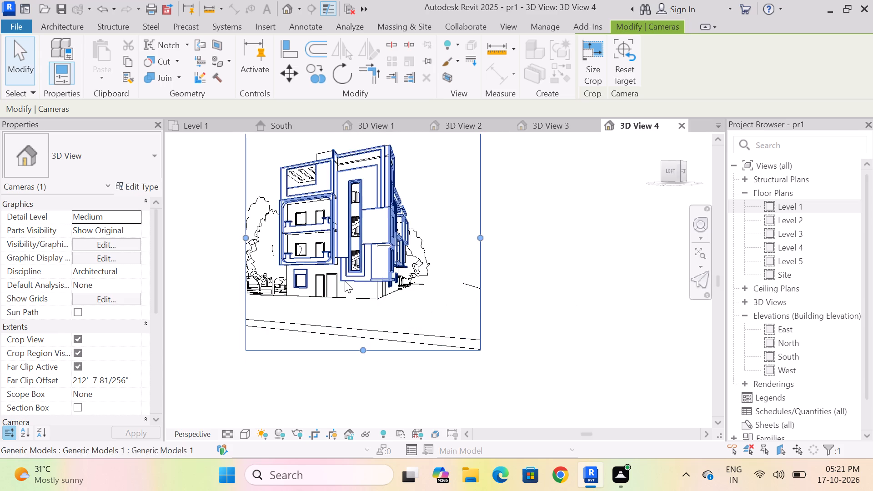
Create a perspective camera view from the Level 1 plan with a 5' 6" offset, its eye southwest across the road and its target northeast beyond the building.
double_click(793, 205)
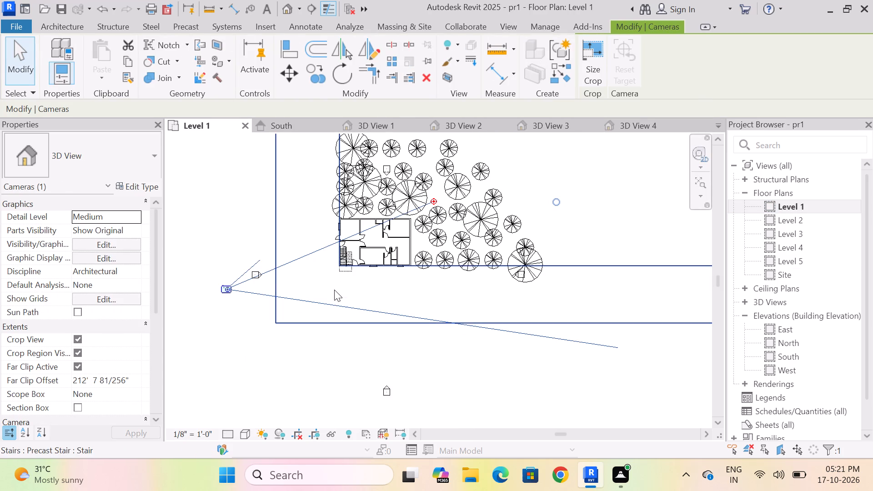
key("Escape")
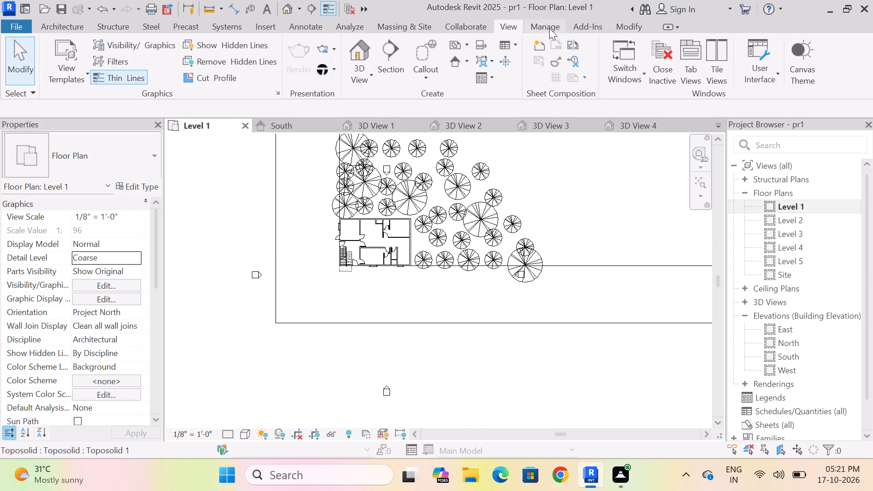
left_click(363, 72)
left_click(363, 126)
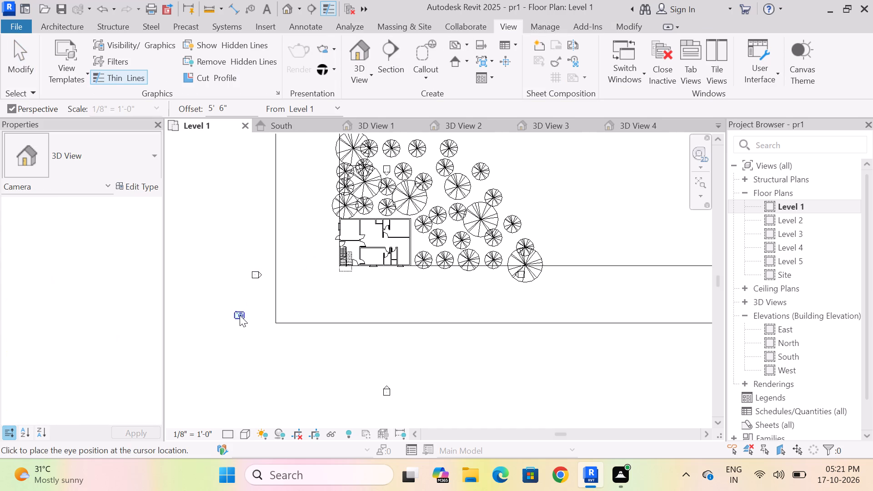
left_click(244, 331)
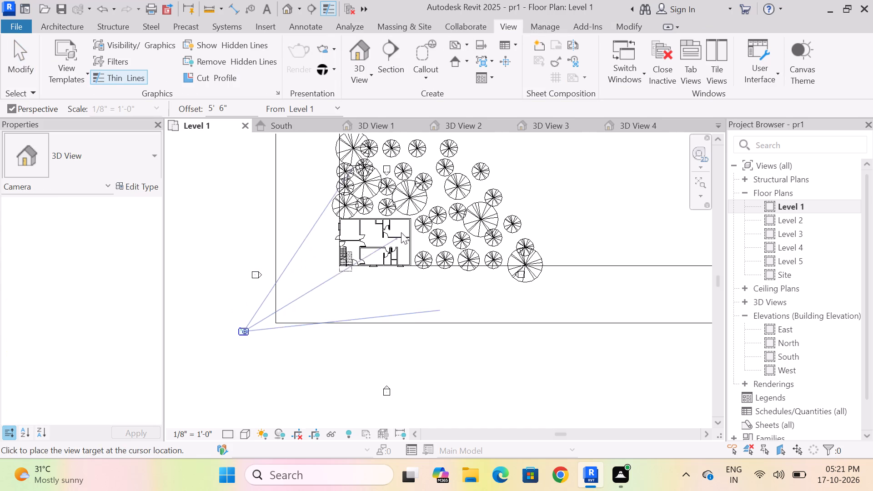
left_click(423, 184)
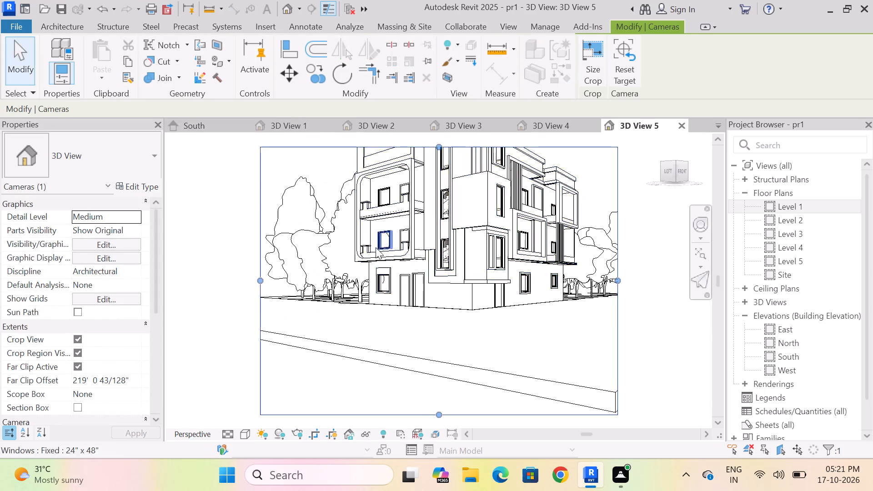
Resize the new camera view's crop region, extending its top and right edges around the building and trees and raising its bottom edge to trim the foreground.
scroll(325, 282, "down", 6)
left_click_drag(375, 218, 380, 177)
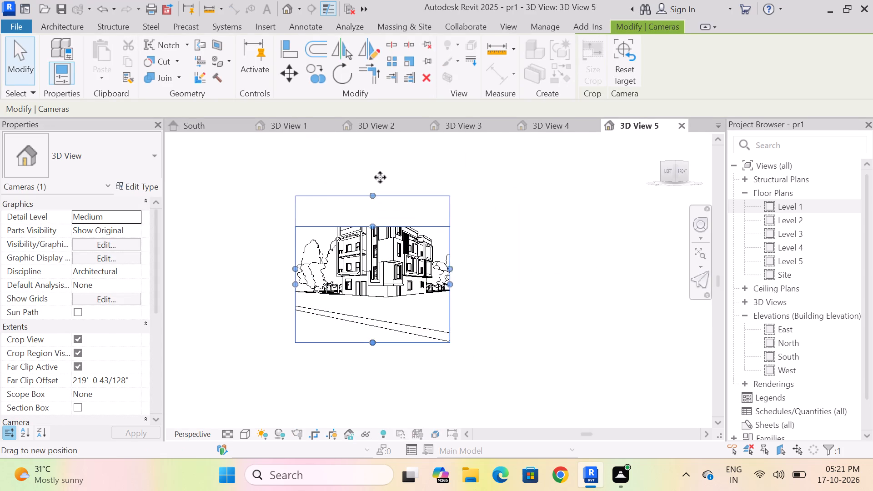
left_click_drag(380, 177, 384, 163)
left_click_drag(450, 252, 458, 253)
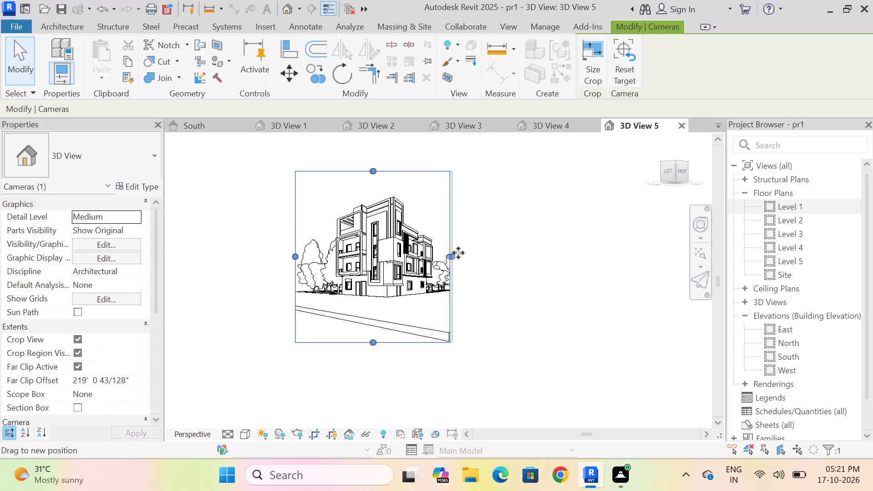
left_click_drag(458, 253, 477, 251)
left_click_drag(386, 340, 398, 323)
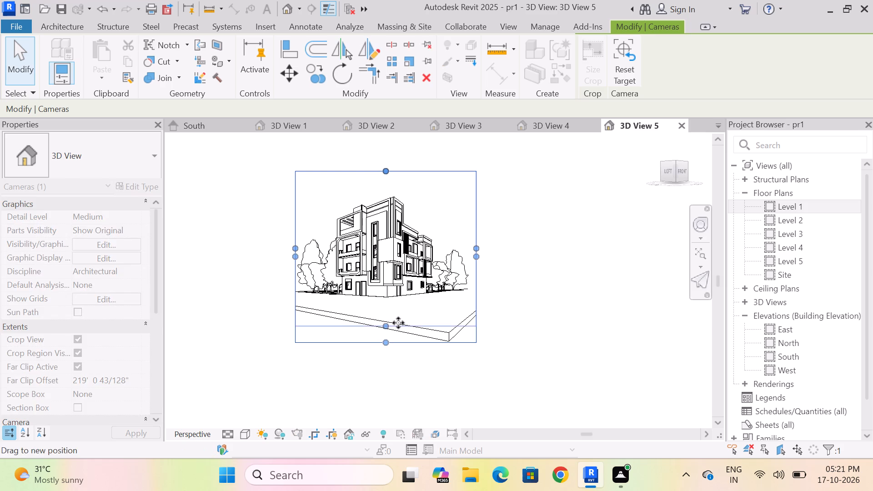
left_click_drag(398, 323, 398, 325)
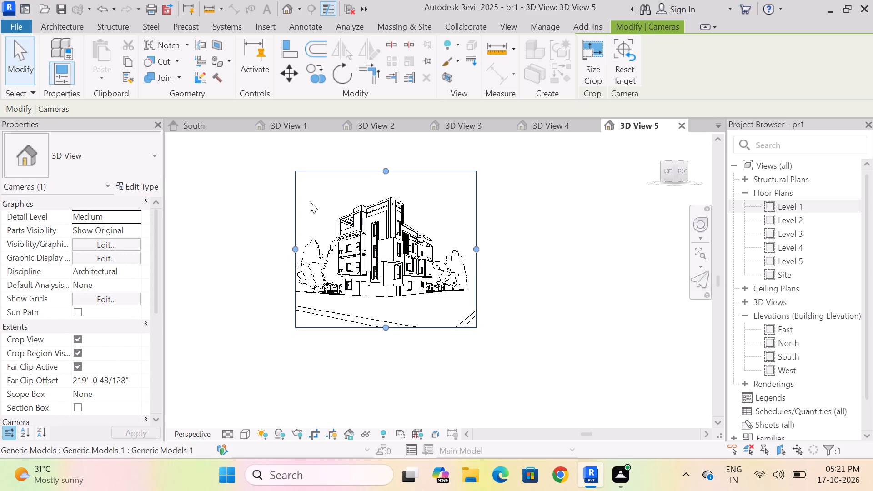
Shift the whole crop region slightly upward and to the right around the building, and deselect it.
left_click_drag(298, 204, 327, 189)
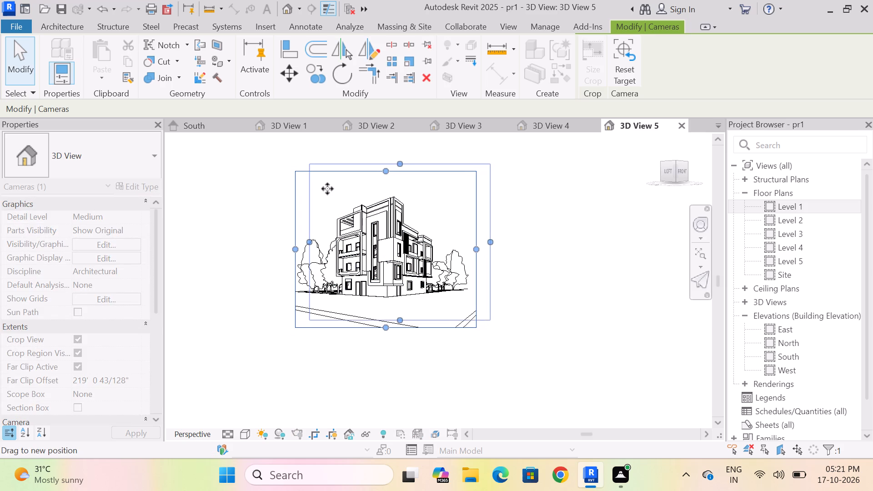
left_click_drag(327, 189, 321, 187)
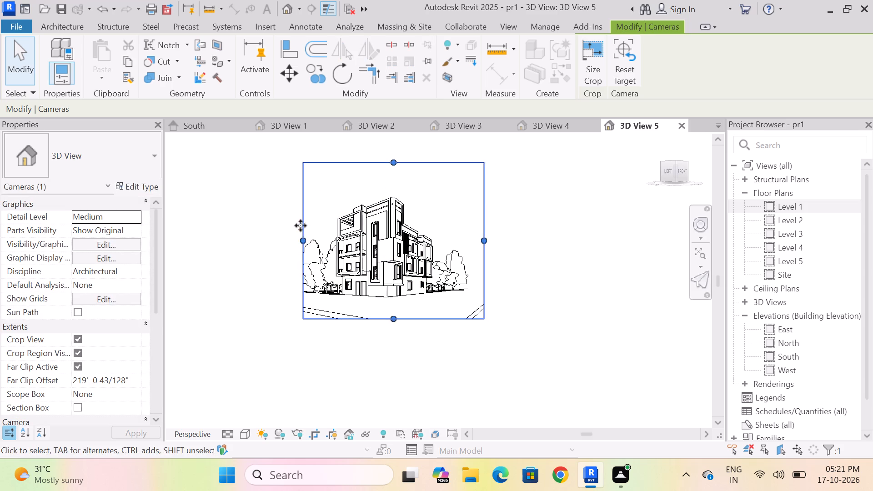
scroll(297, 264, "up", 2)
scroll(244, 257, "down", 3)
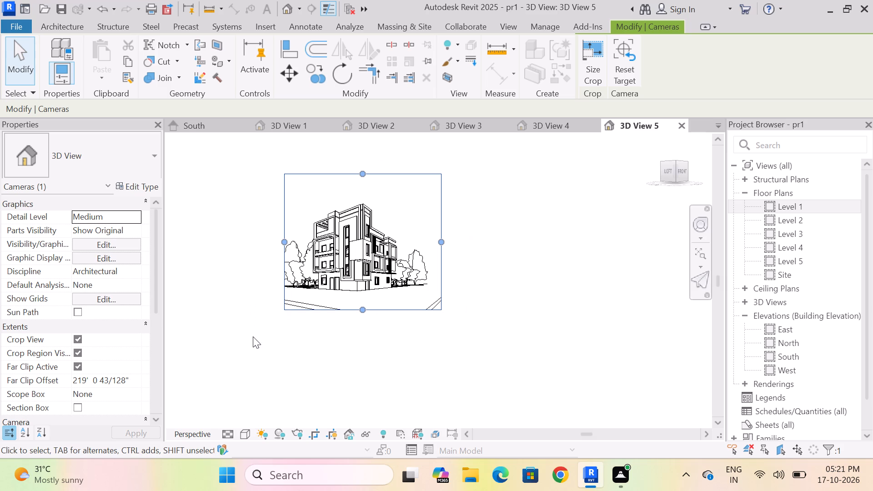
scroll(324, 351, "up", 3)
scroll(334, 379, "down", 4)
scroll(341, 285, "up", 2)
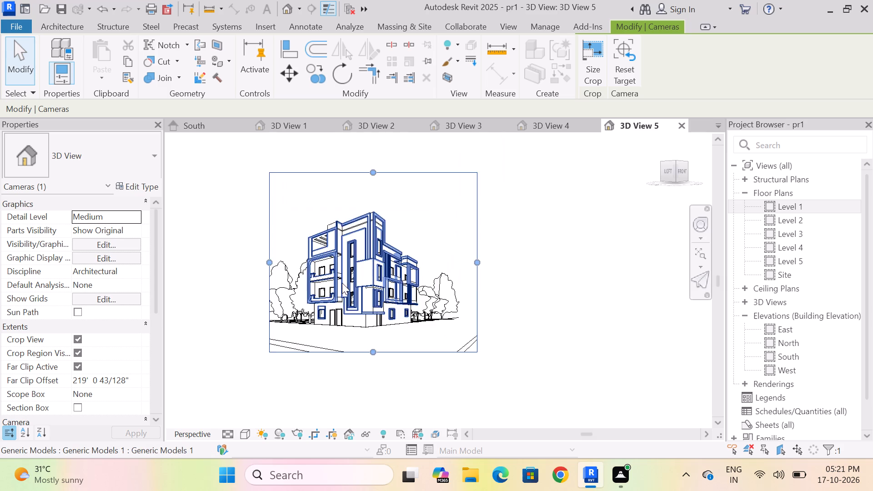
scroll(342, 283, "up", 3)
scroll(400, 157, "up", 2)
scroll(385, 210, "down", 1)
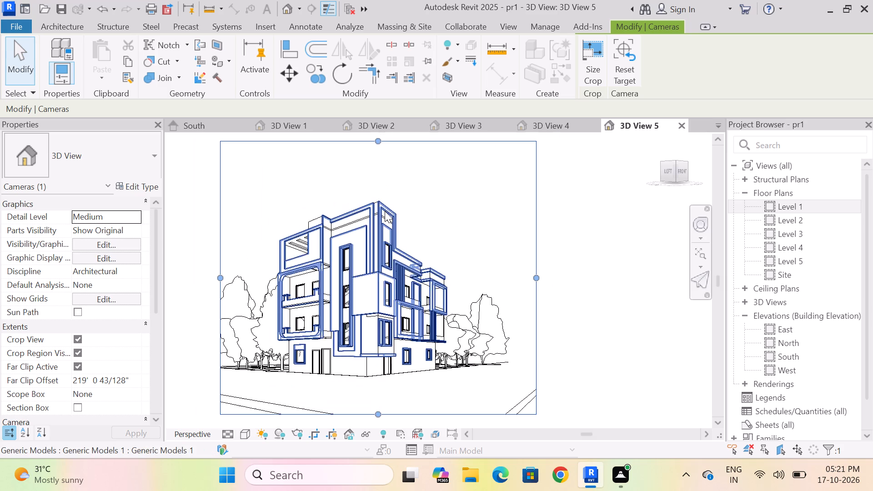
key("Escape")
Set the new camera view's visual style to Realistic.
scroll(398, 207, "down", 2)
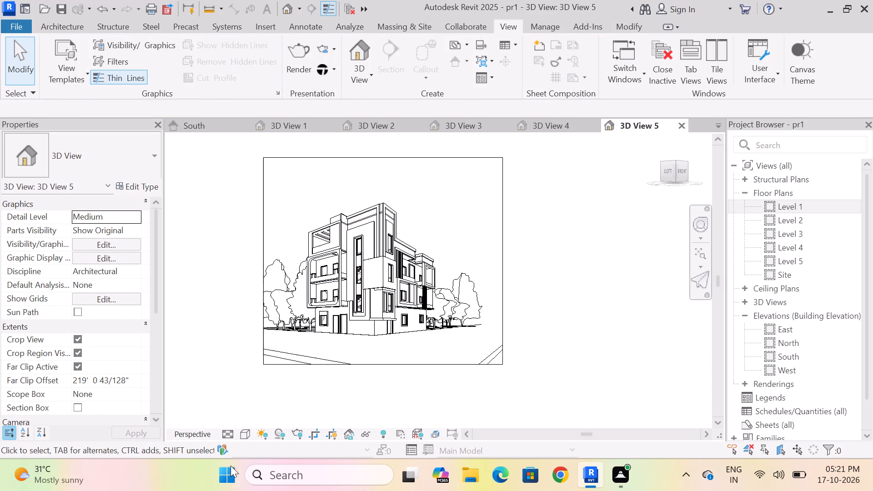
left_click(244, 427)
left_click(252, 431)
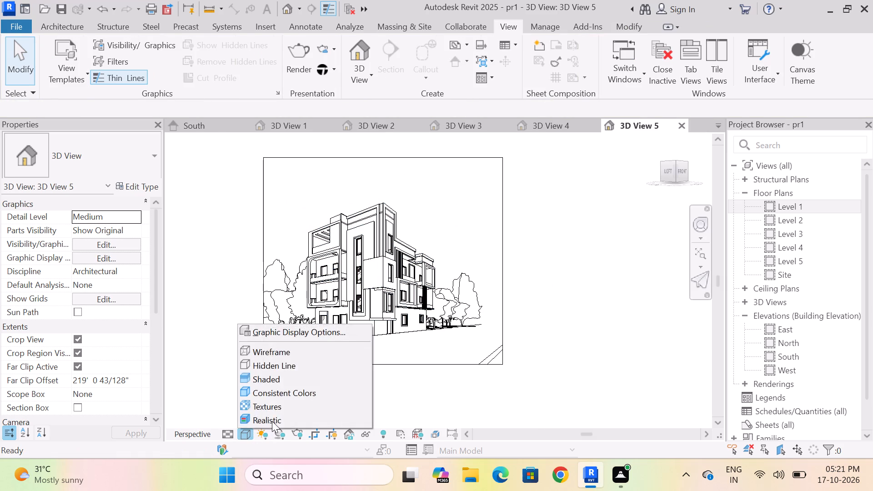
left_click(272, 421)
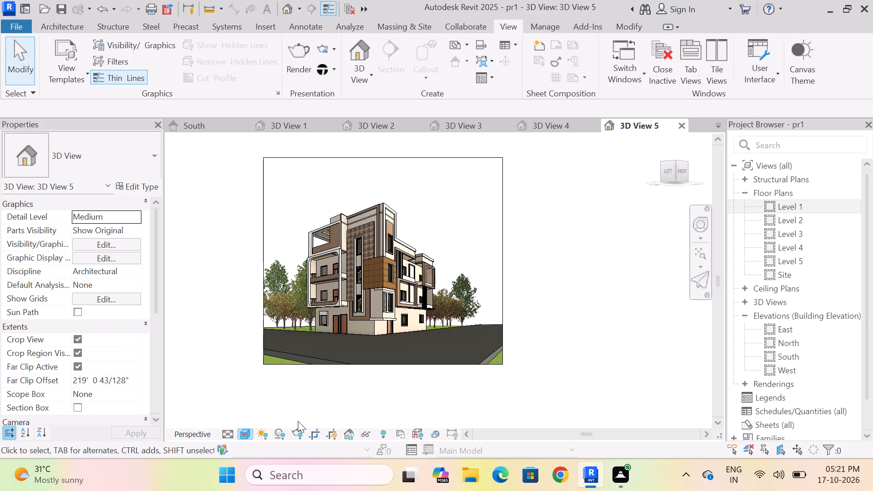
Configure the view's rendering with printer resolution at 600 DPI, Medium quality and the sun and artificial exterior lighting scheme.
scroll(423, 210, "up", 1)
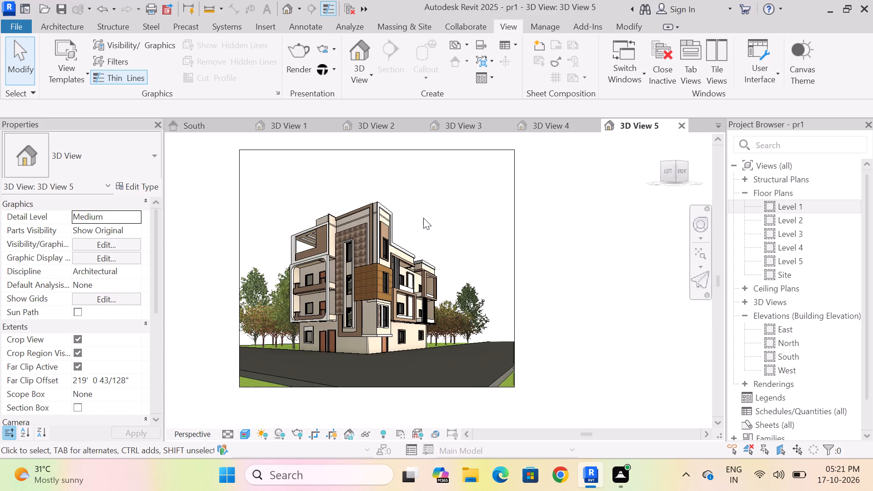
middle_click_drag(426, 215, 436, 198)
scroll(436, 198, "up", 2)
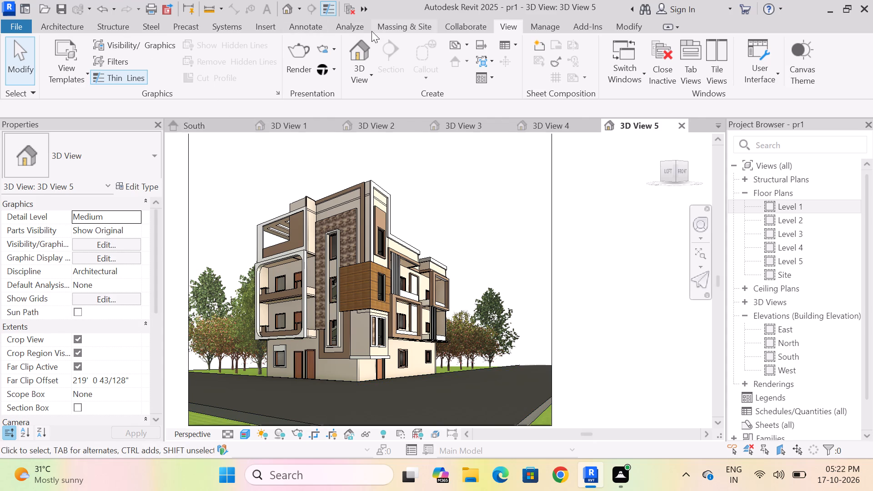
left_click(310, 66)
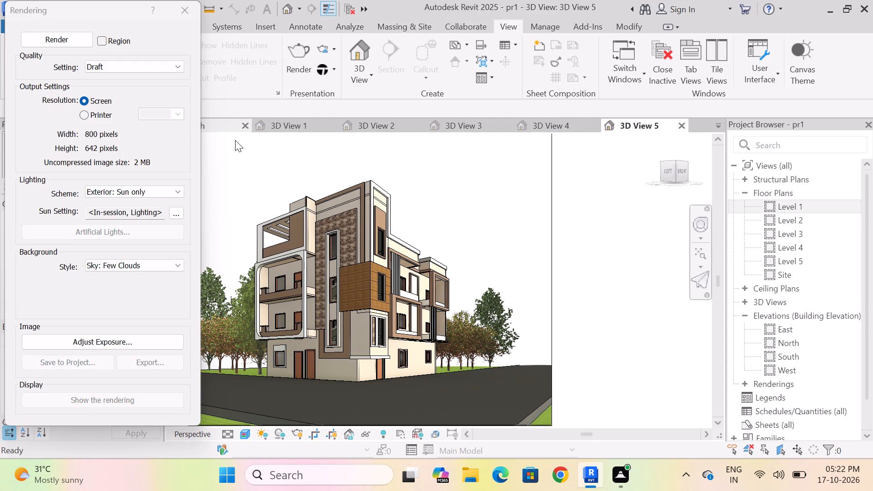
left_click(80, 111)
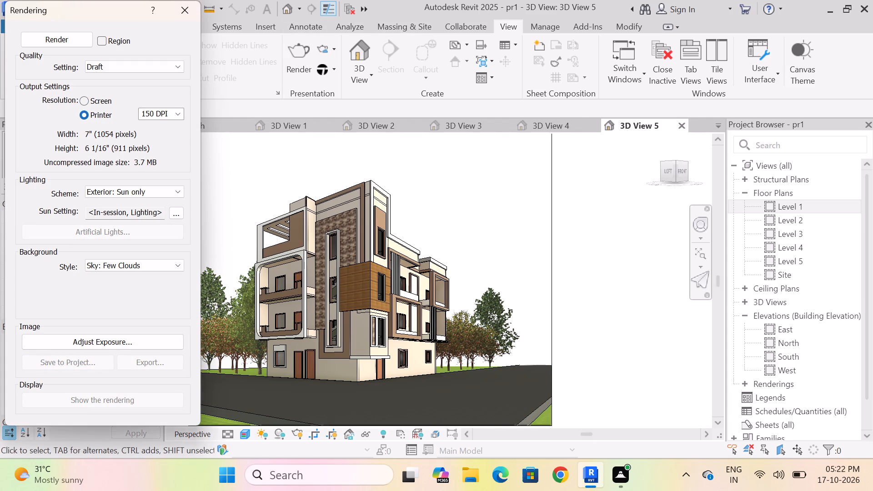
left_click(185, 110)
left_click(177, 112)
left_click(161, 146)
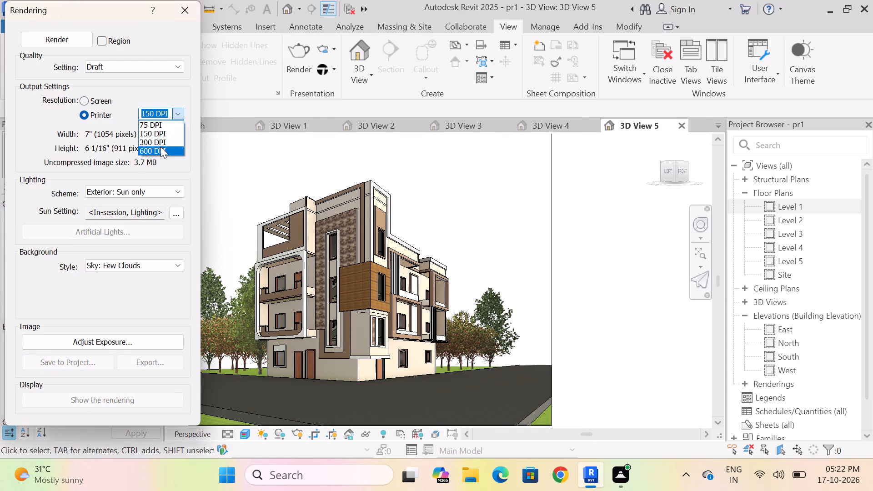
left_click(117, 68)
left_click(111, 89)
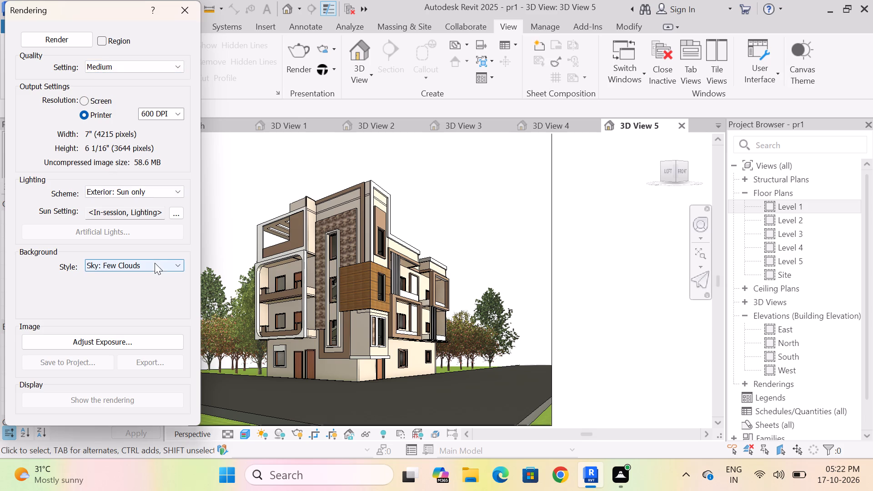
left_click(179, 189)
left_click(160, 210)
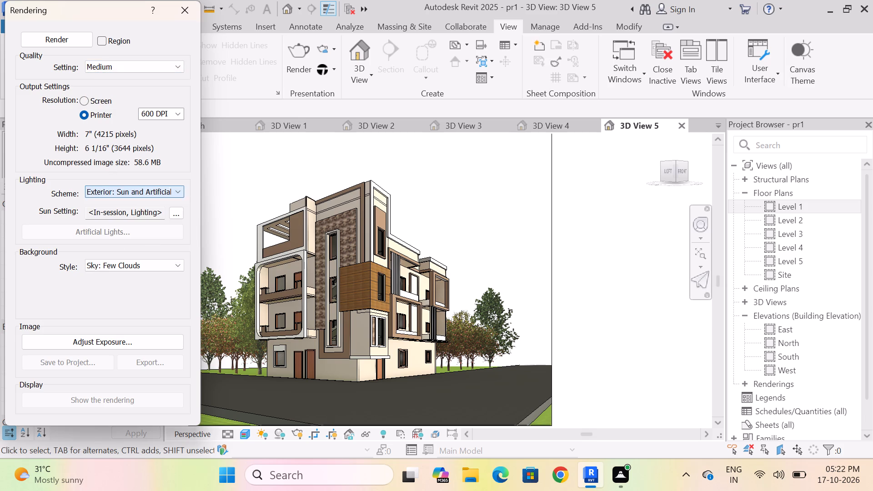
Set the rendering background to an image, using sky.jpg from the grass and road folder.
left_click(140, 266)
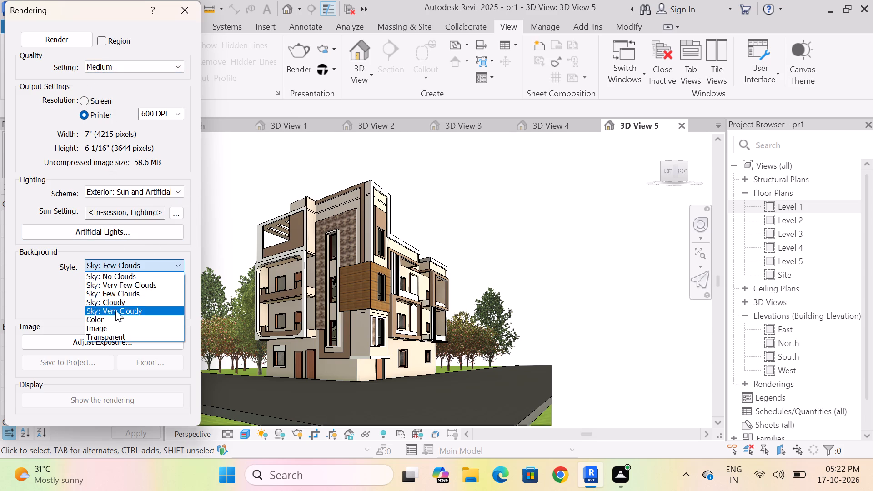
left_click(103, 324)
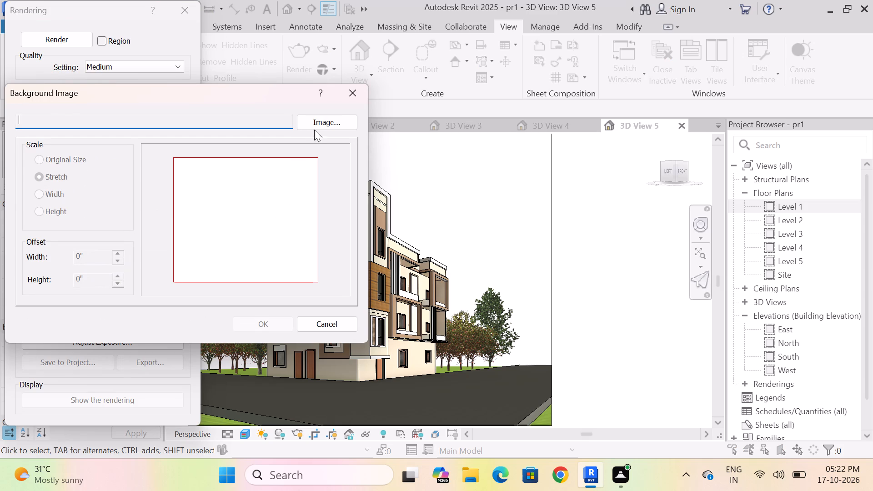
left_click(318, 124)
left_click(501, 154)
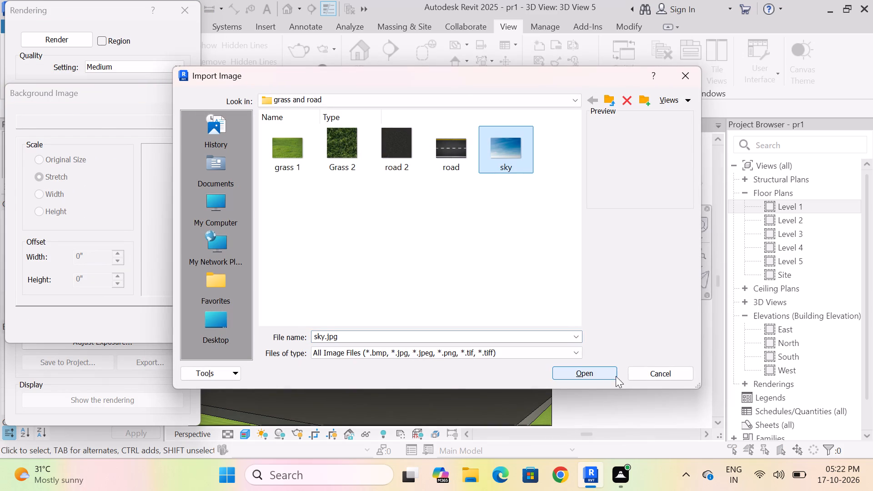
left_click(607, 369)
left_click(284, 324)
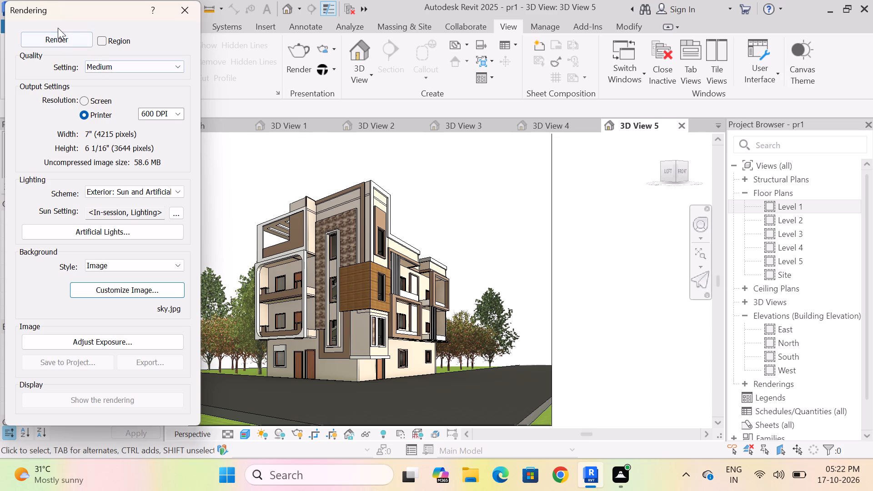
Start rendering the new camera view with the configured settings.
left_click(52, 39)
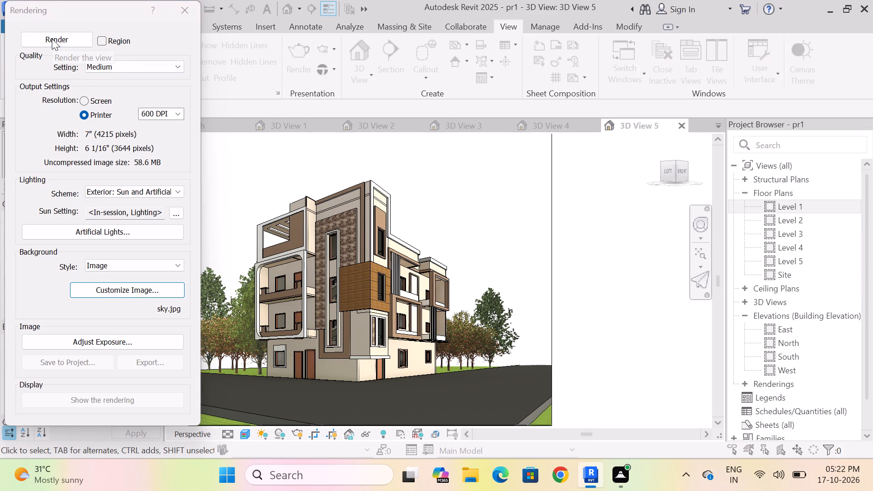
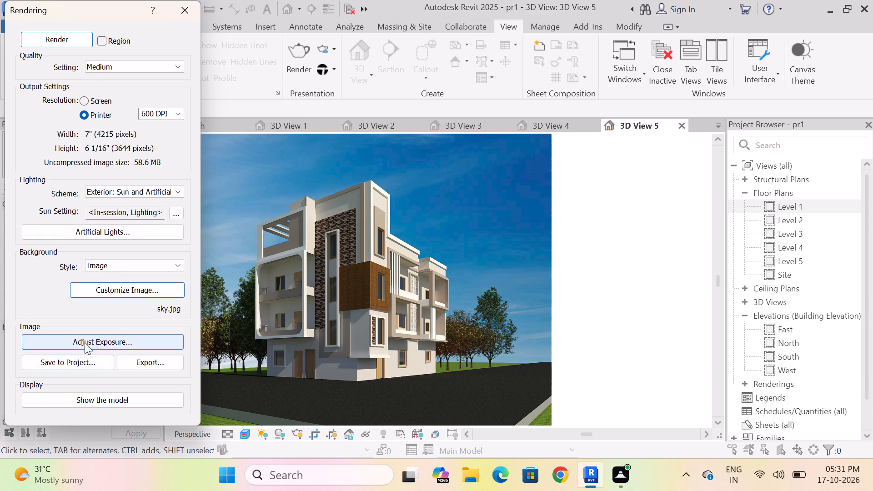
Save the finished rendering of the new camera view to the project as 3D View 5_1 and close the rendering settings.
left_click(72, 361, "ctrl")
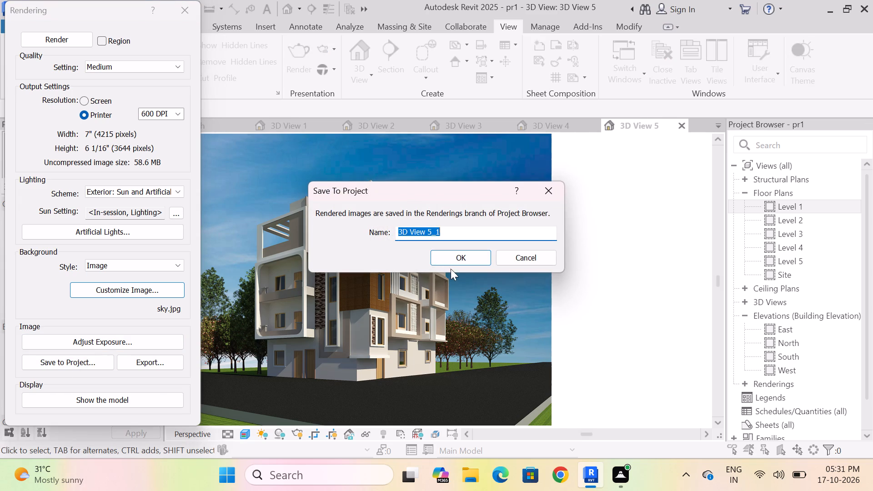
left_click(455, 256, "ctrl")
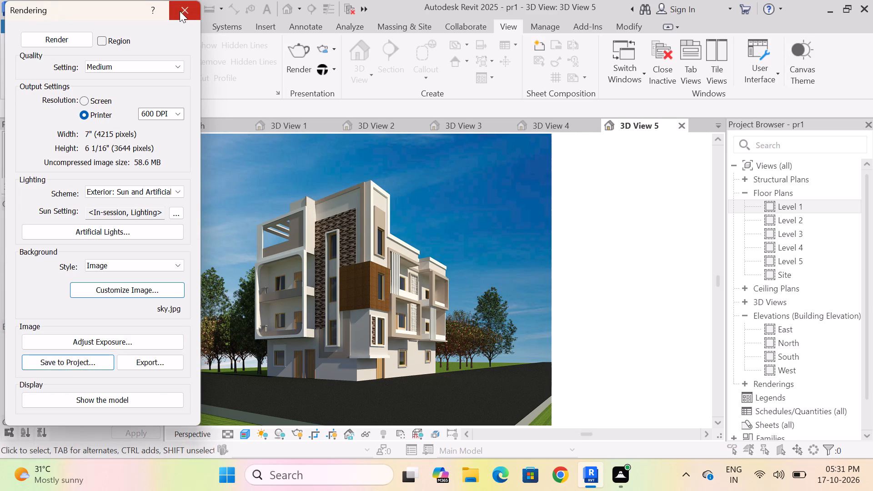
left_click(186, 9, "ctrl")
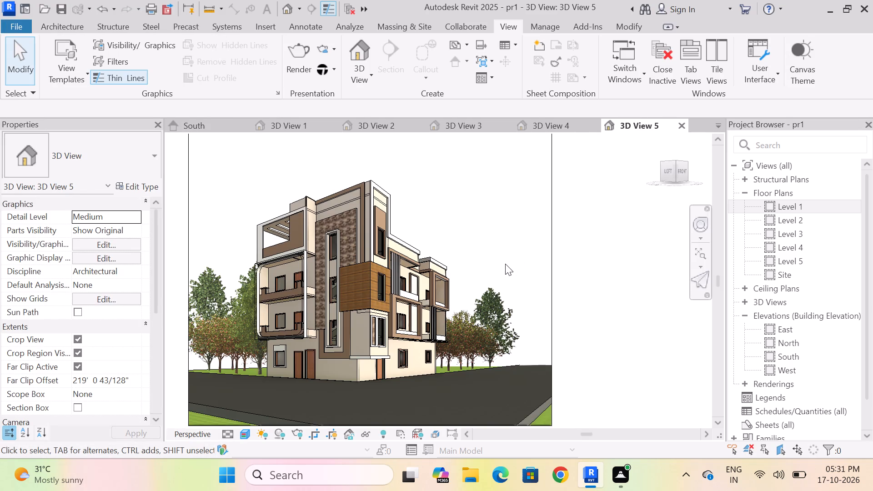
Open the saved rendering 3D View 3_1 and examine the building's facade and overall composition.
scroll(393, 283, "down", 2)
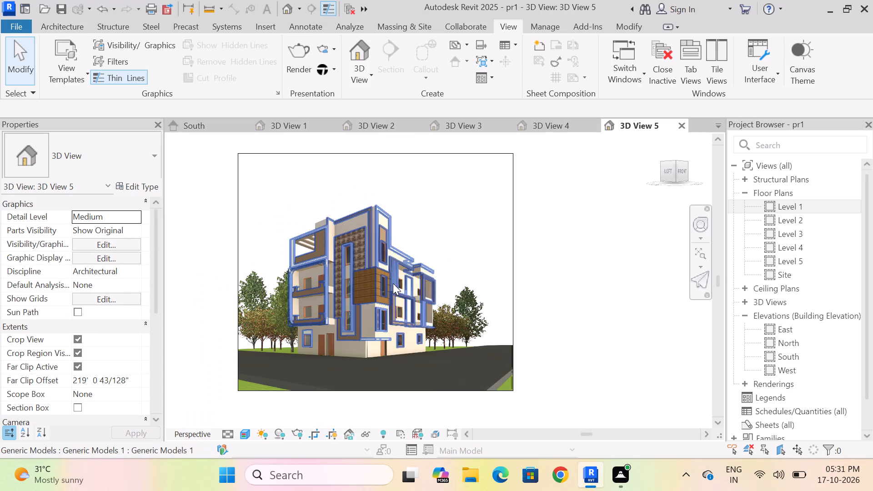
scroll(368, 295, "up", 2)
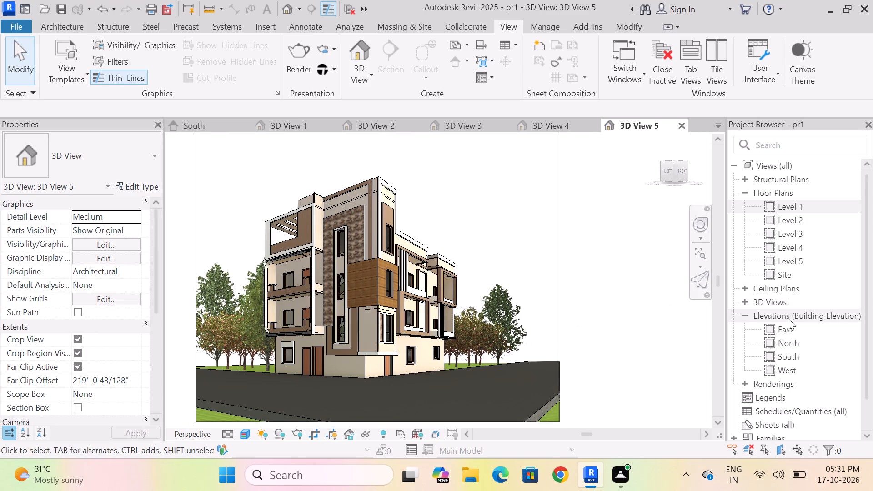
scroll(788, 318, "down", 1)
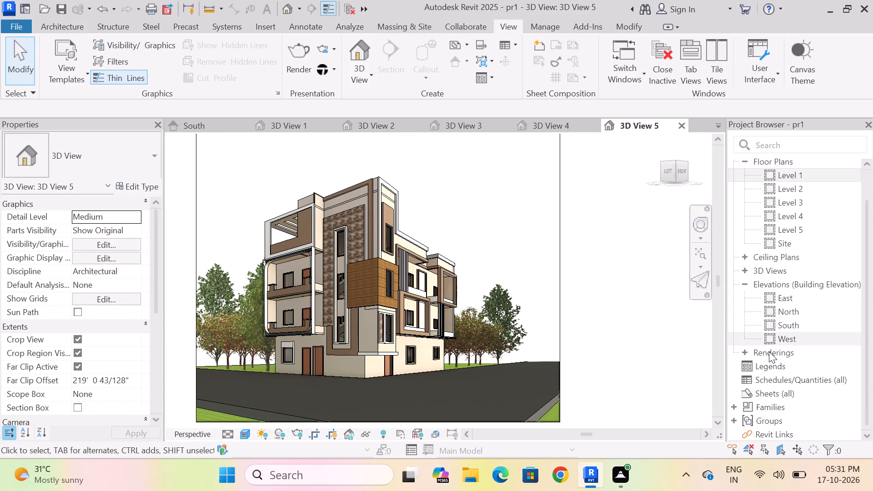
scroll(768, 368, "down", 1)
left_click(741, 351)
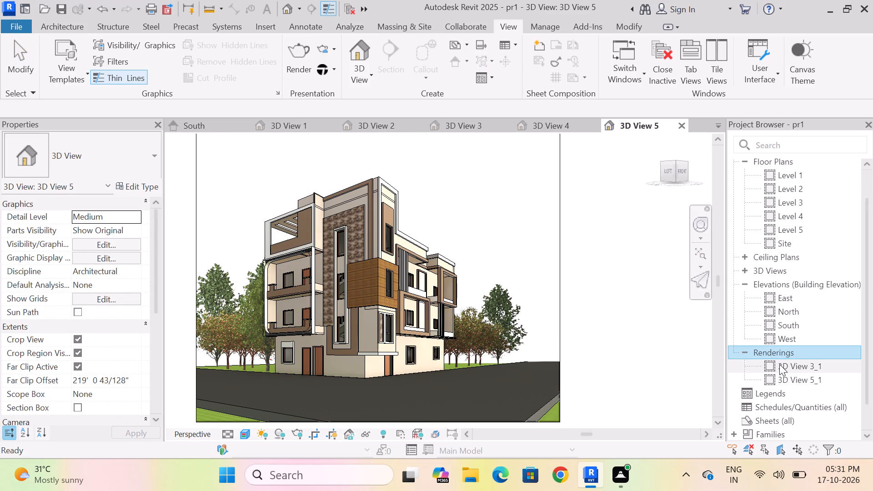
double_click(789, 368)
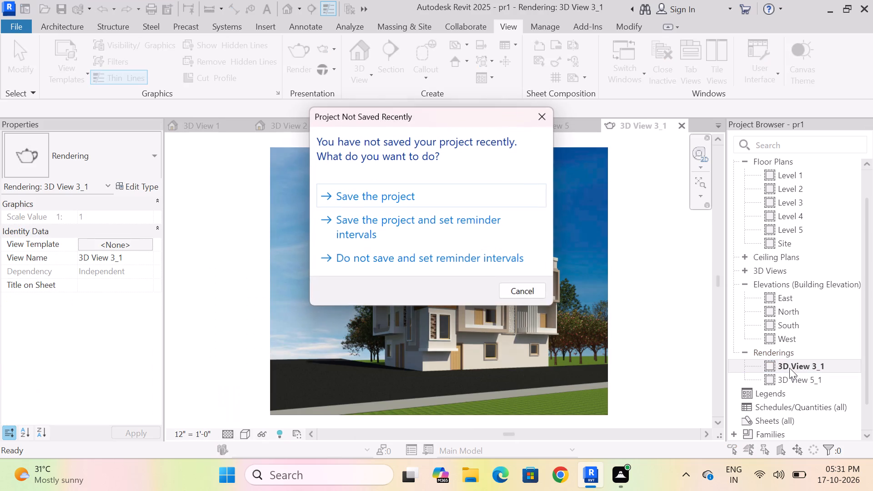
left_click(539, 115)
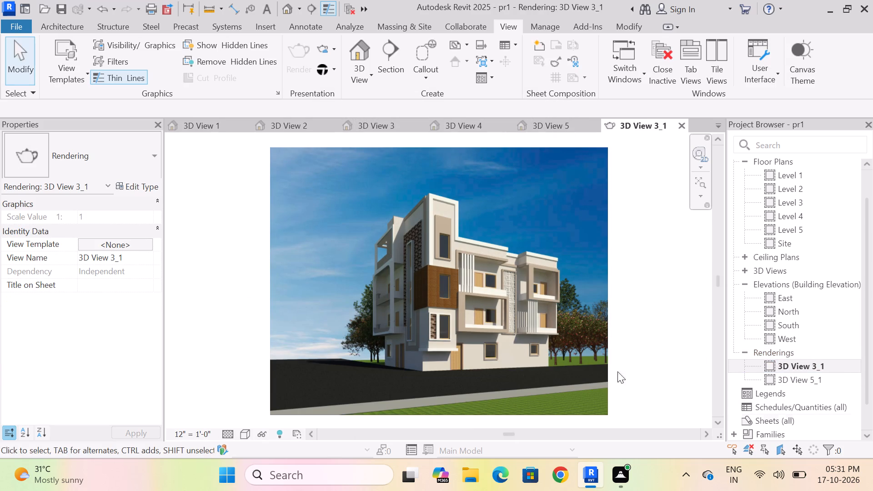
scroll(461, 304, "up", 17)
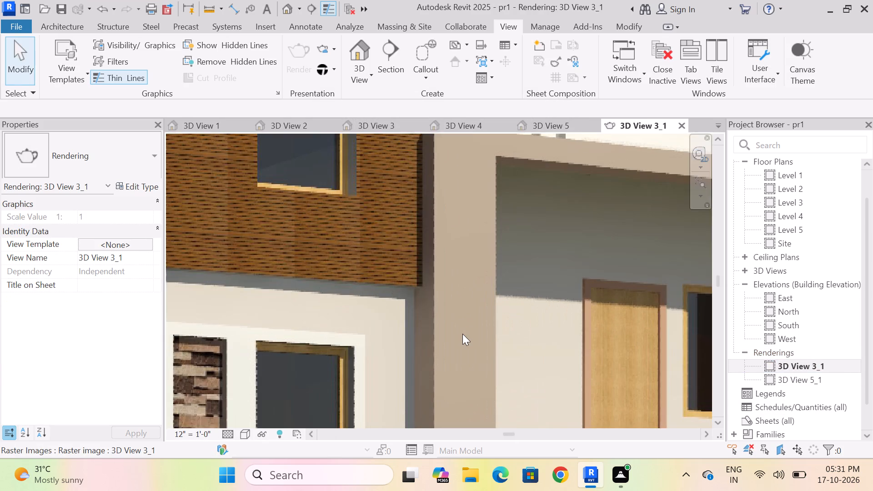
scroll(462, 336, "down", 10)
scroll(426, 296, "down", 8)
scroll(425, 296, "up", 3)
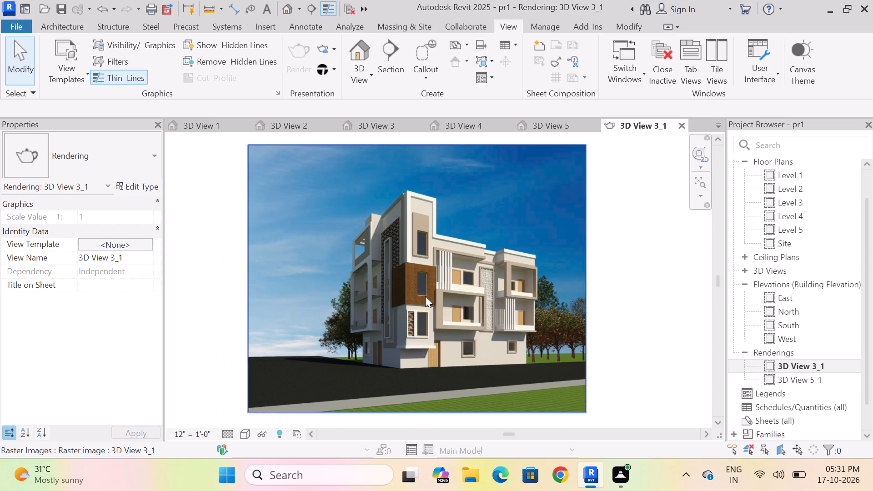
Open the saved rendering 3D View 5_1 and examine the building and its surroundings.
double_click(797, 376)
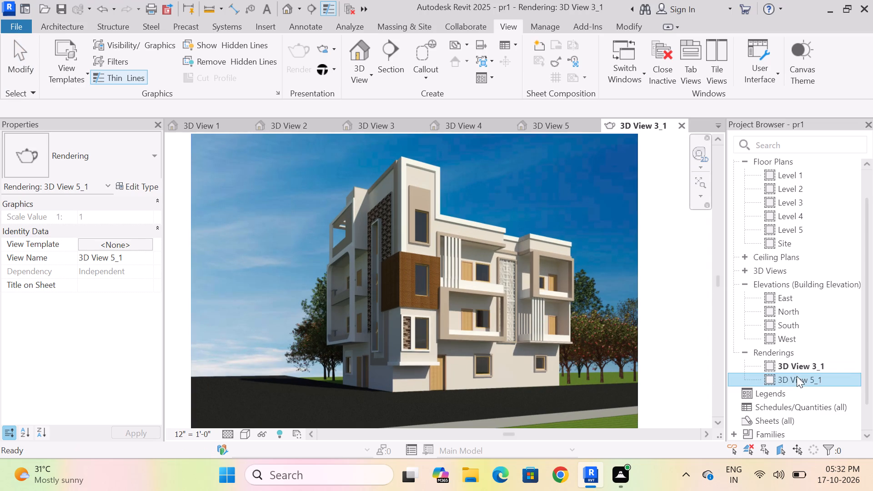
scroll(489, 354, "up", 4)
scroll(489, 360, "down", 1)
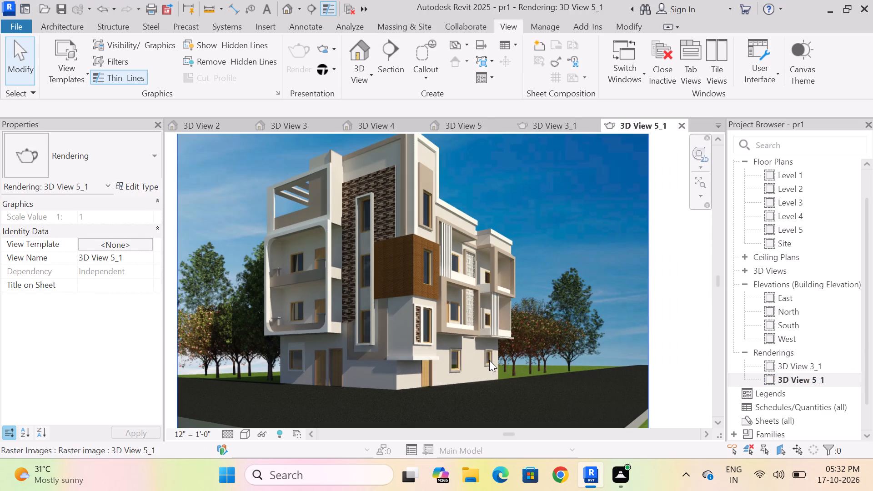
scroll(489, 362, "down", 2)
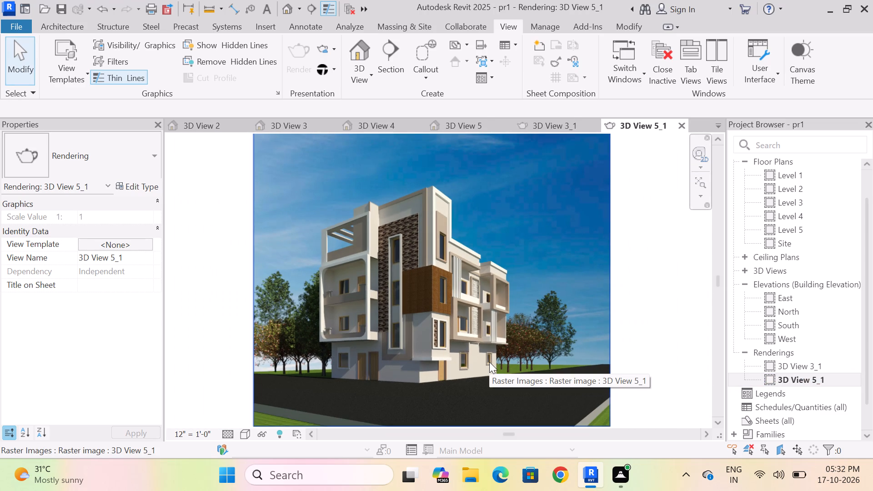
scroll(489, 362, "down", 1)
scroll(504, 274, "down", 2)
scroll(490, 327, "up", 3)
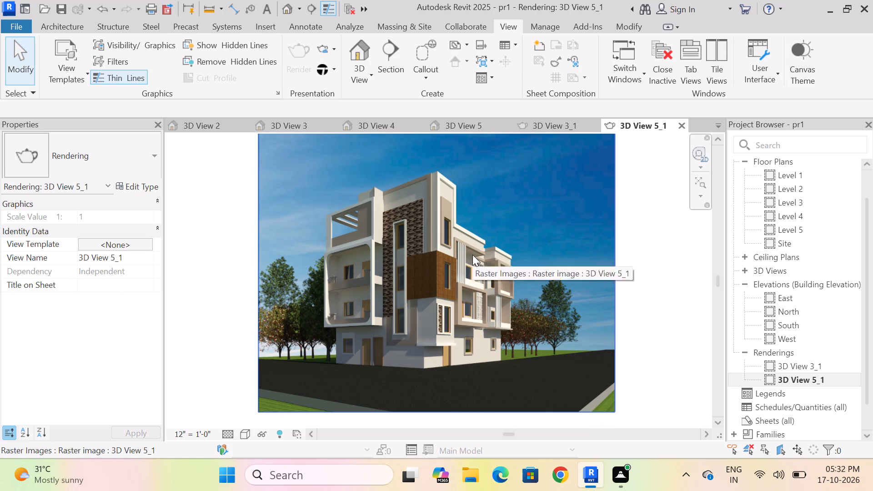
key("ctrl+p")
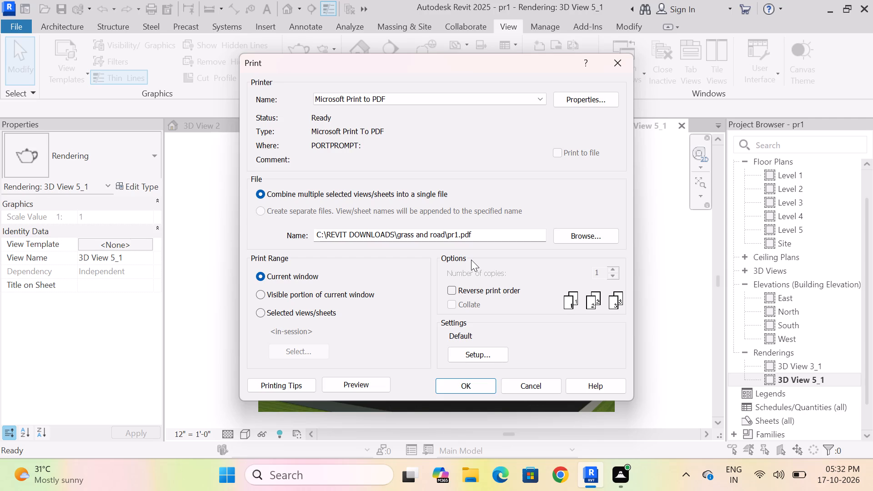
left_click(610, 58)
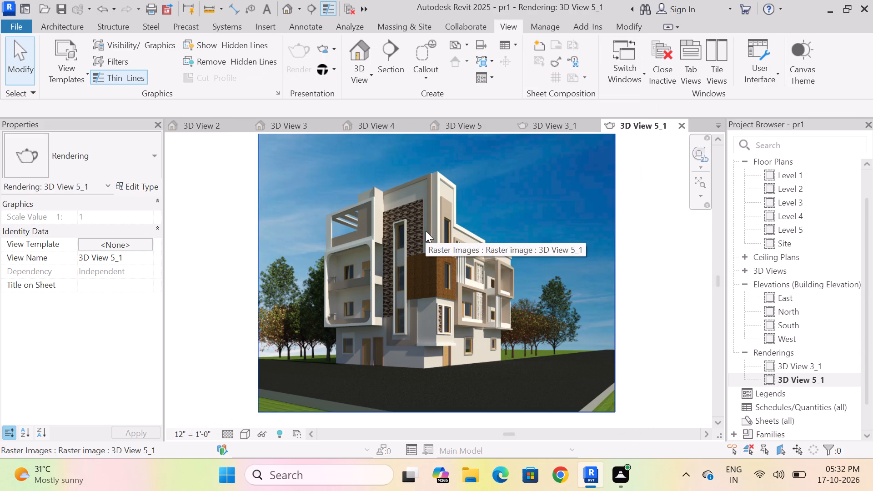
Save the project with its stored renderings.
key("ctrl+s")
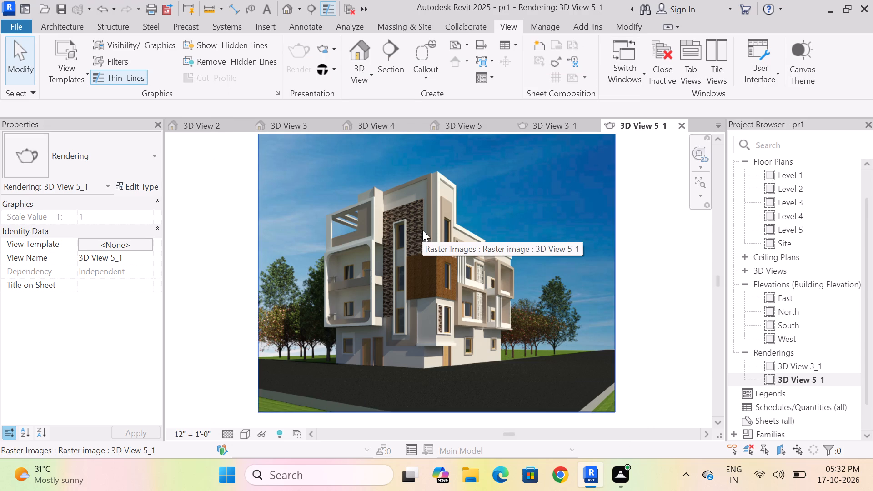
scroll(421, 231, "down", 4)
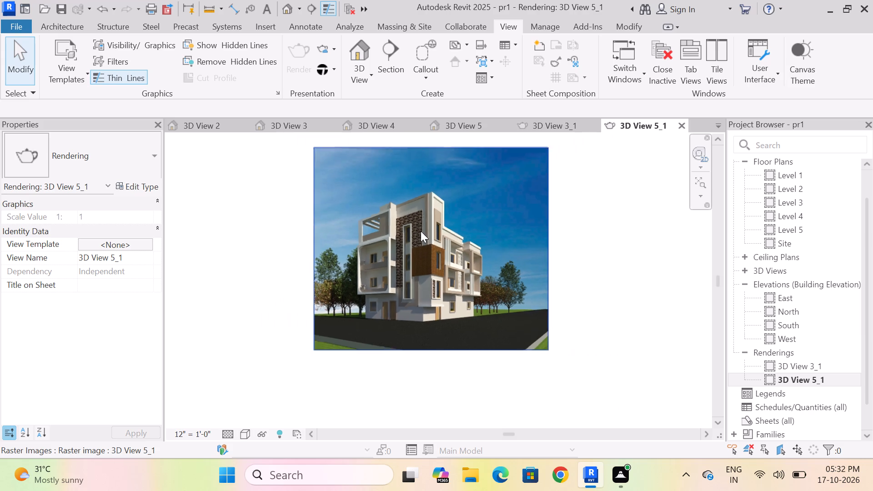
scroll(421, 231, "down", 1)
scroll(435, 224, "up", 3)
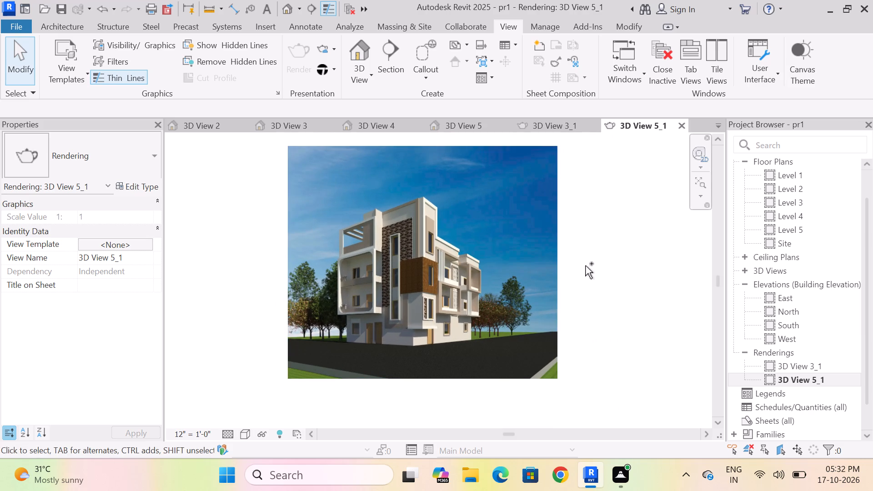
key("ctrl+s")
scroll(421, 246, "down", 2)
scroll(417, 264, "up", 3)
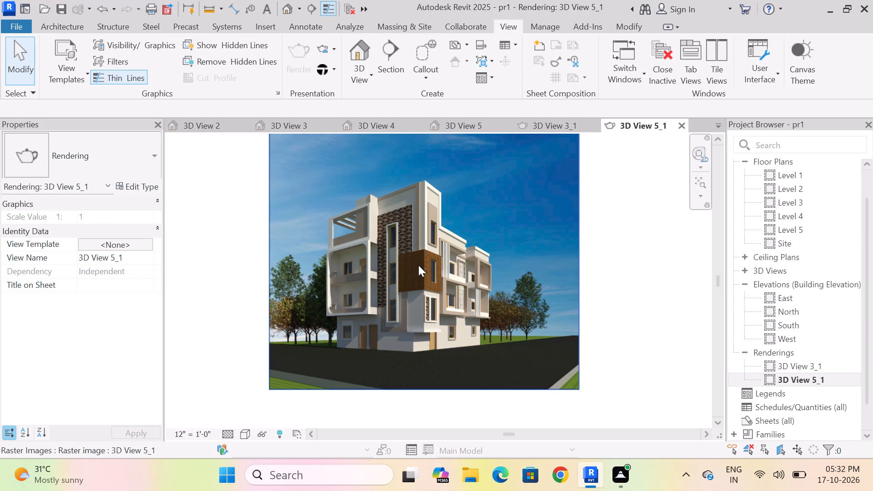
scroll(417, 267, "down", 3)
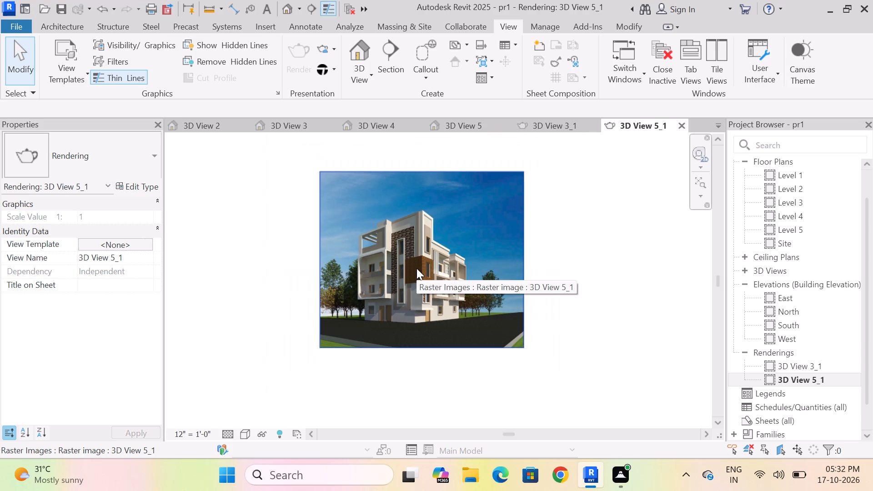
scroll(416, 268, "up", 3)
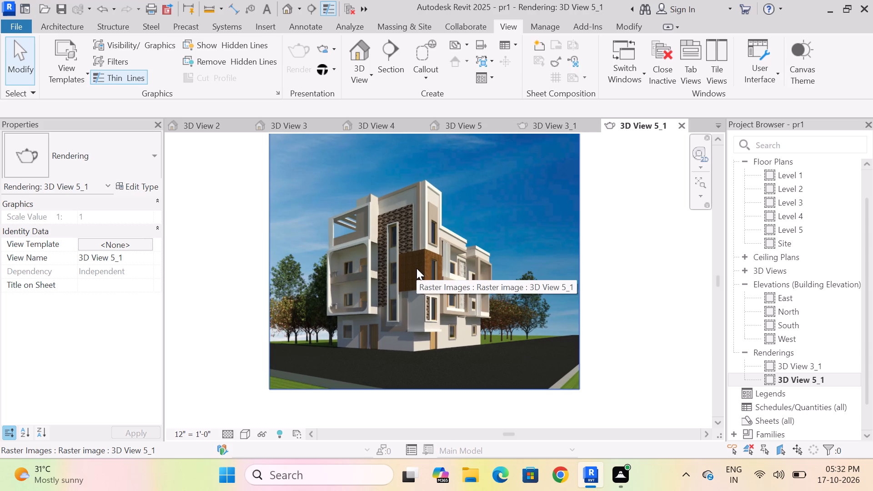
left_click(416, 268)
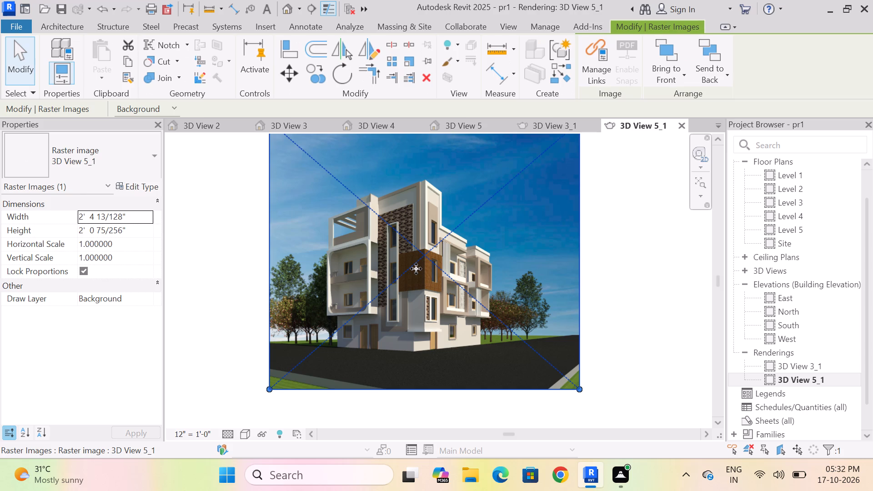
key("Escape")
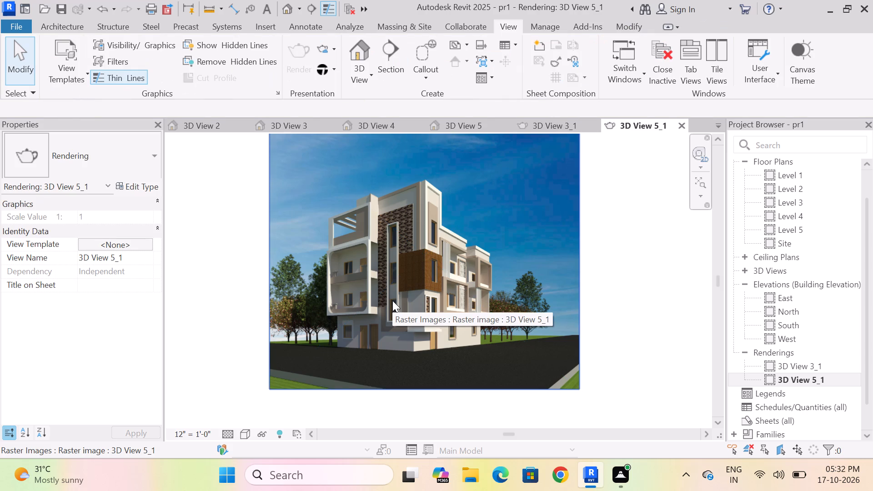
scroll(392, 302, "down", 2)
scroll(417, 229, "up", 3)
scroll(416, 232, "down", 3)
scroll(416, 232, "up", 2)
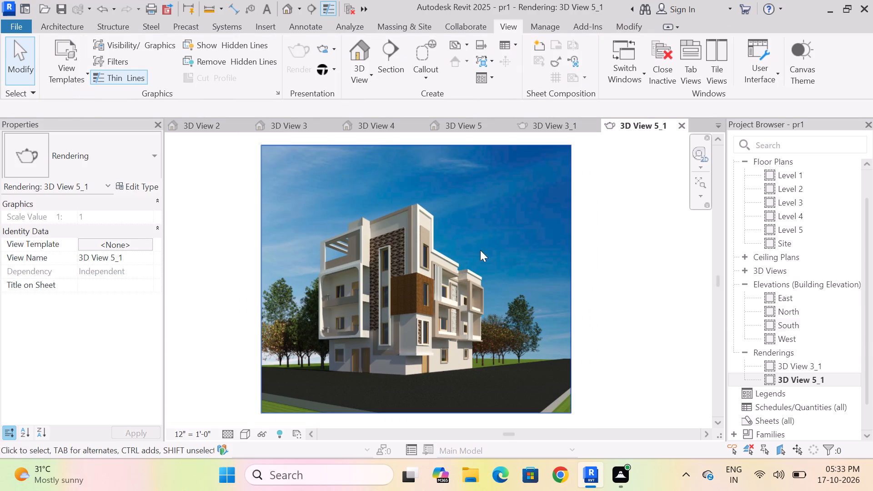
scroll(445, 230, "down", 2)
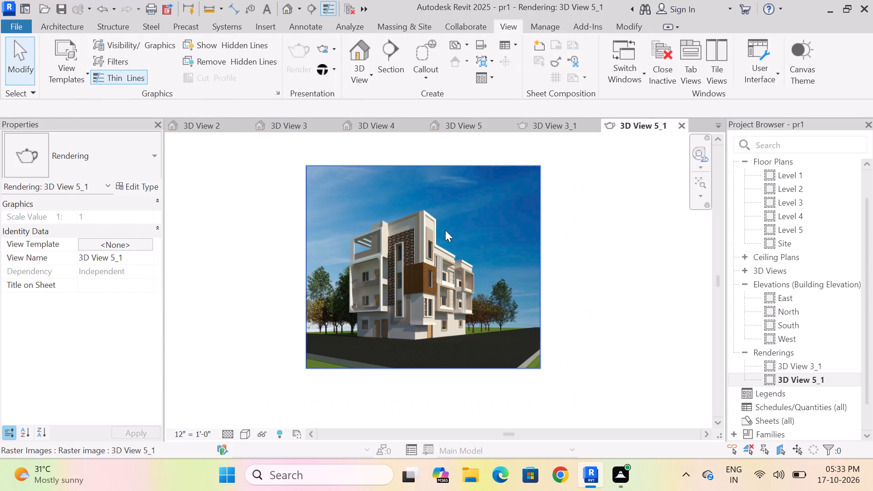
Set up the PDF print of the 3D View 5_1 rendering with Presentation raster quality and colour output.
key("ctrl+p")
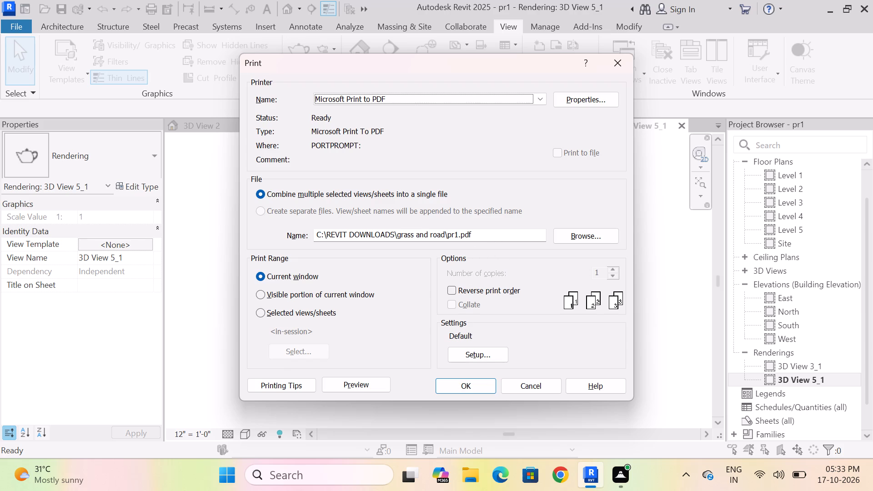
left_click(468, 351)
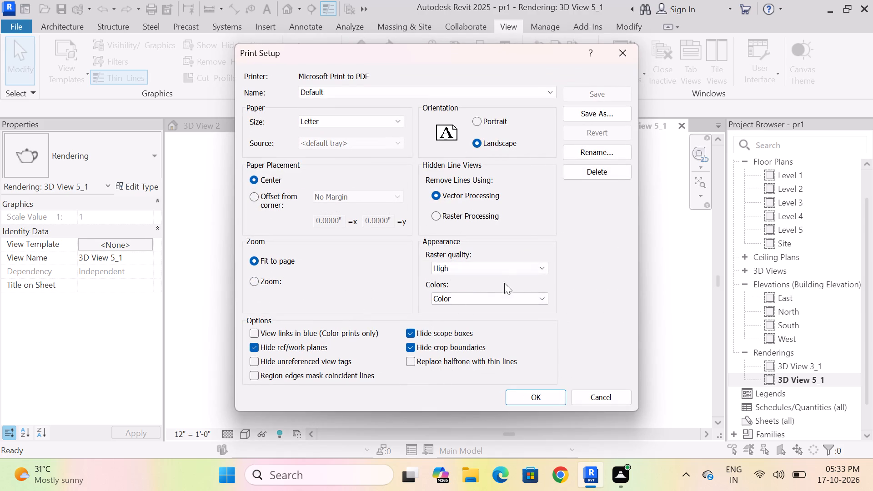
left_click_drag(512, 271, 510, 275)
left_click(471, 304)
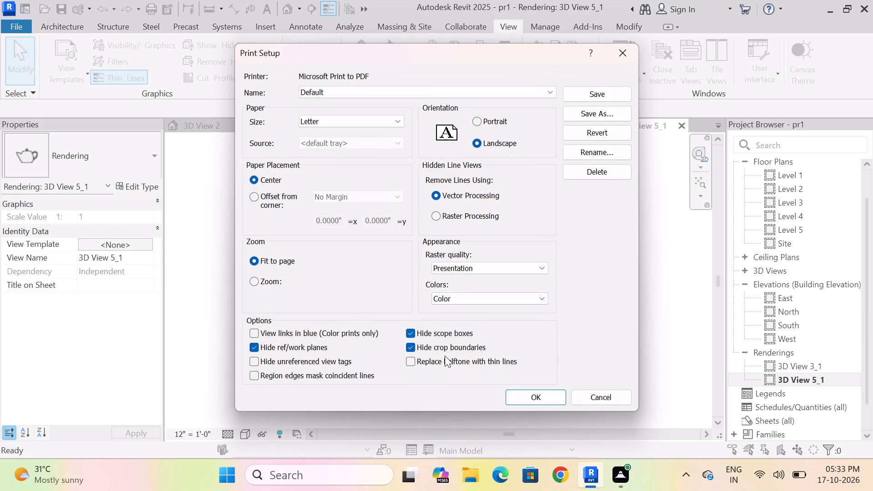
left_click(528, 394)
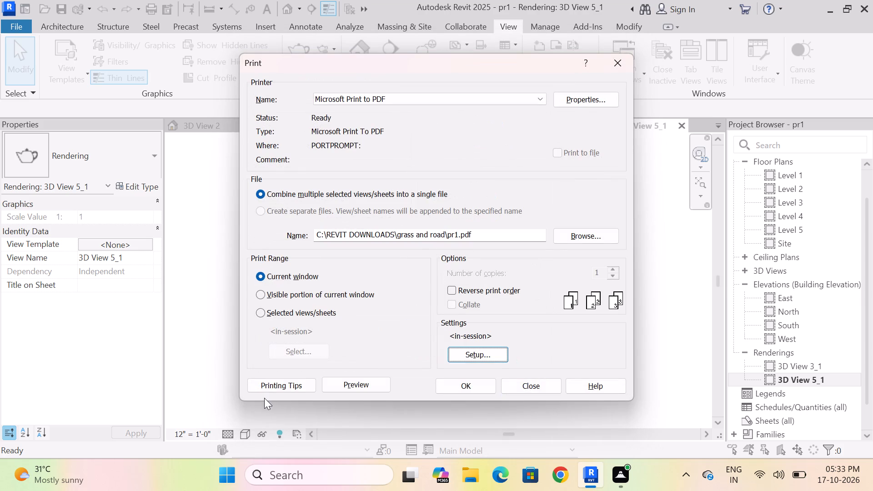
Print the 3D View 5_1 rendering to PDF and save the file on the Desktop as fuji 2.
left_click(454, 383)
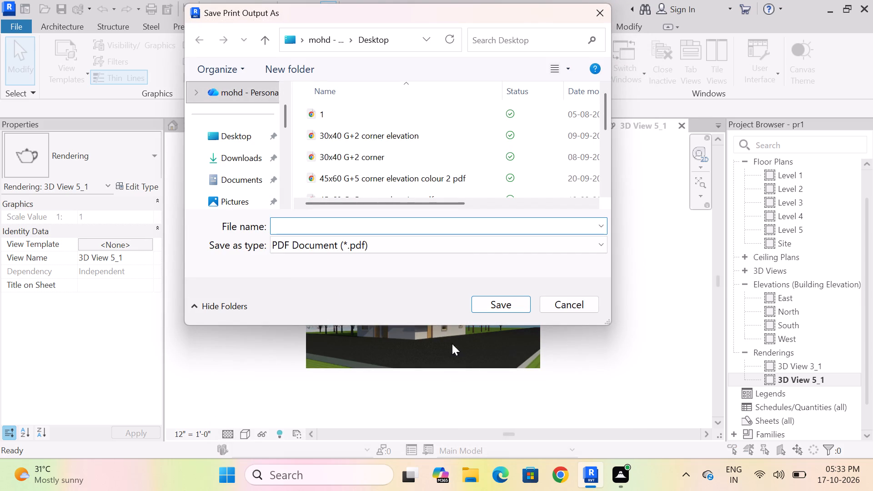
scroll(547, 112, "down", 6)
scroll(517, 182, "up", 3)
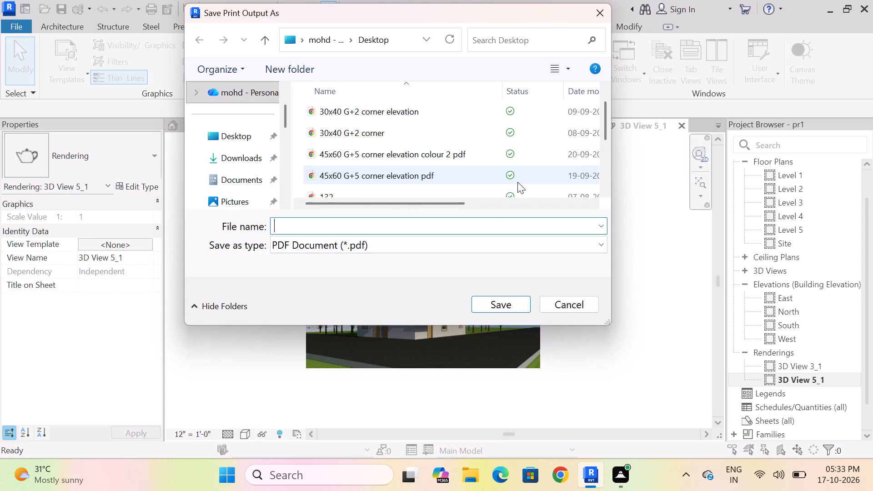
scroll(517, 182, "up", 4)
scroll(517, 182, "down", 9)
scroll(517, 182, "up", 2)
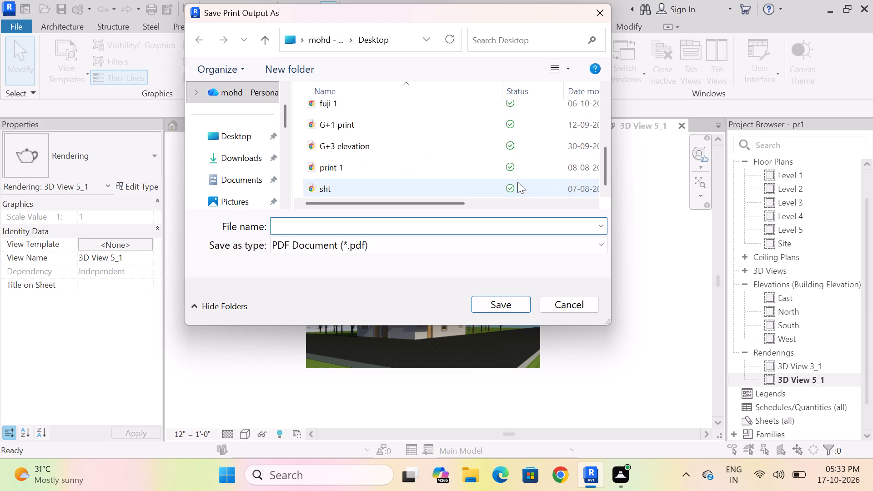
scroll(517, 182, "up", 6)
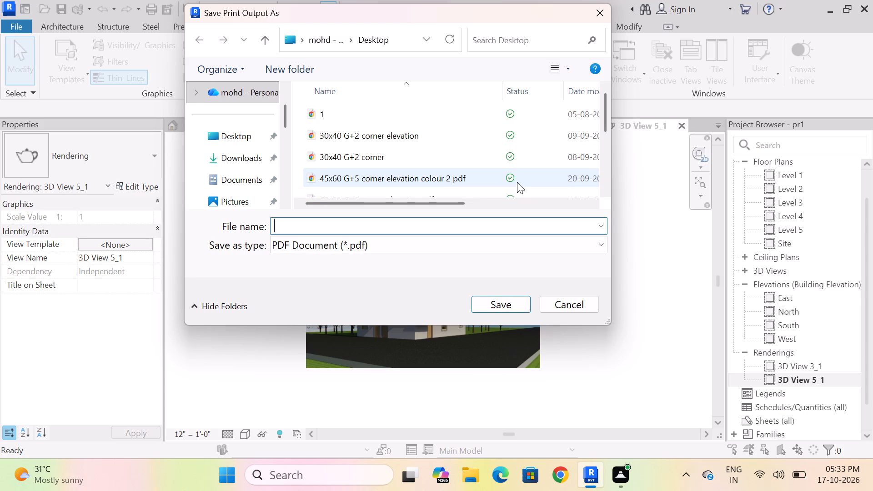
scroll(517, 182, "up", 4)
scroll(517, 182, "down", 8)
scroll(516, 182, "up", 9)
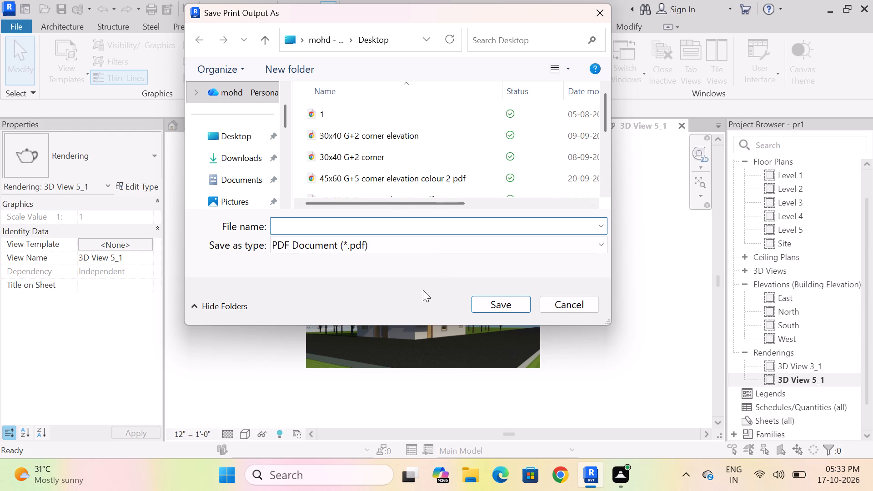
type("fu")
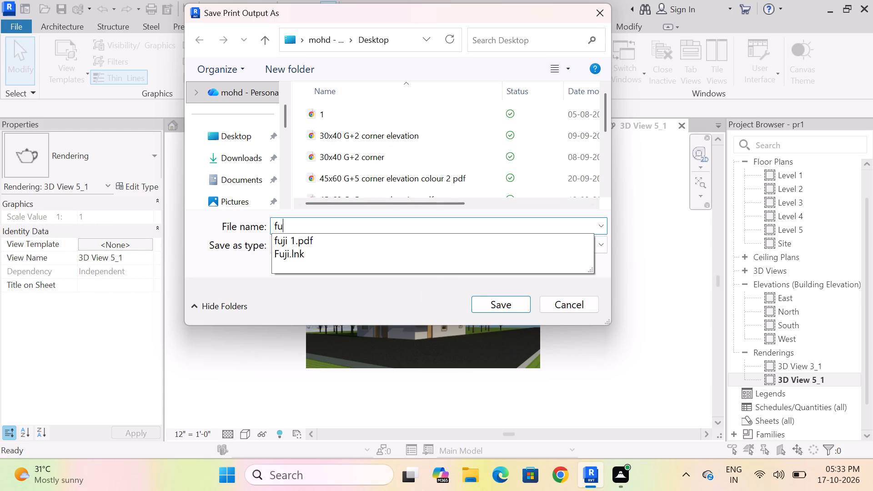
type("ji")
key("space")
key("2")
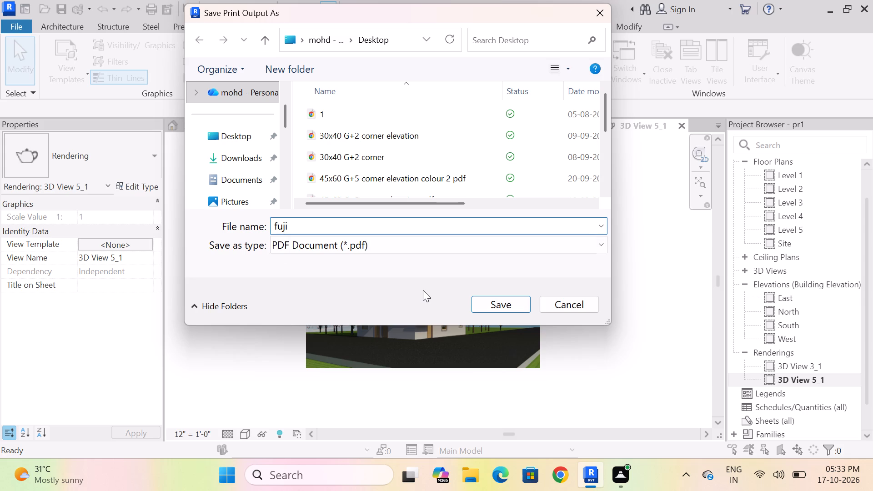
left_click(512, 303)
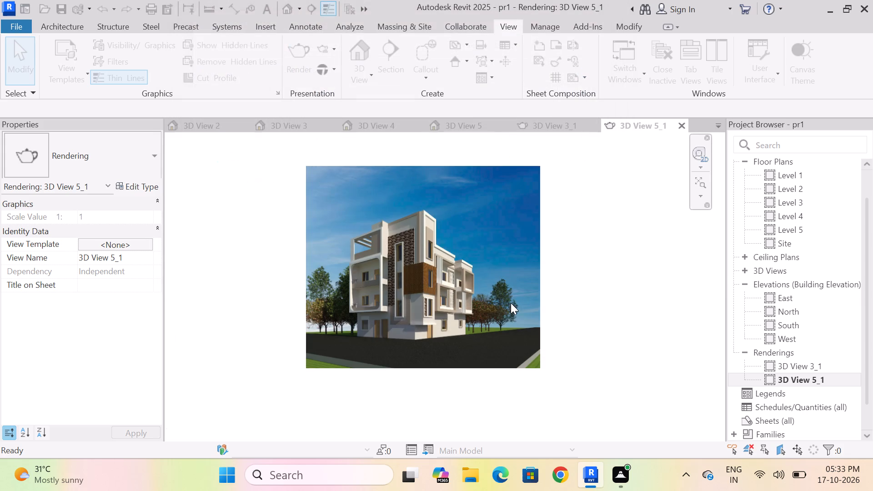
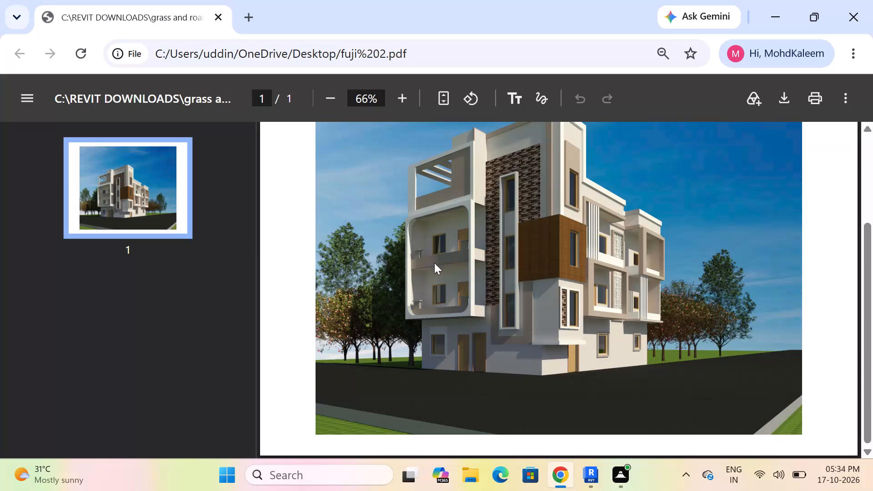
Look over the printed fuji 2 PDF to check the building rendering from sky to road.
scroll(444, 264, "up", 1)
scroll(444, 264, "down", 2)
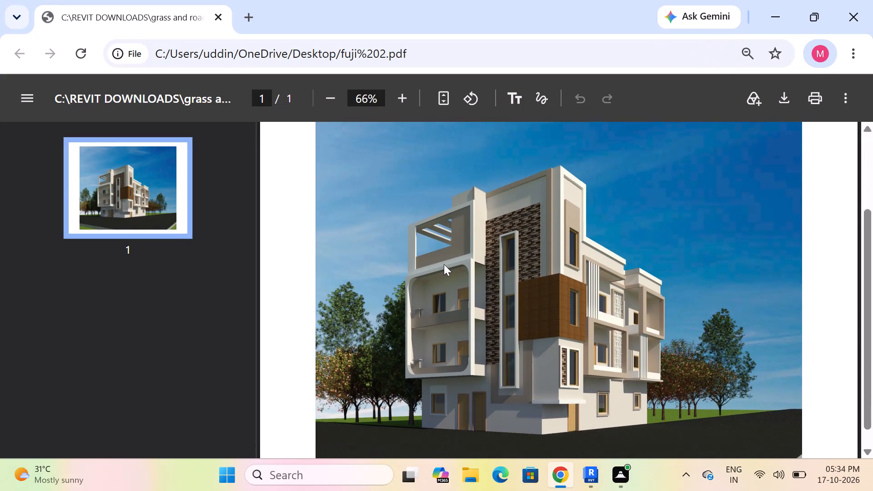
scroll(444, 264, "down", 3)
scroll(445, 264, "up", 4)
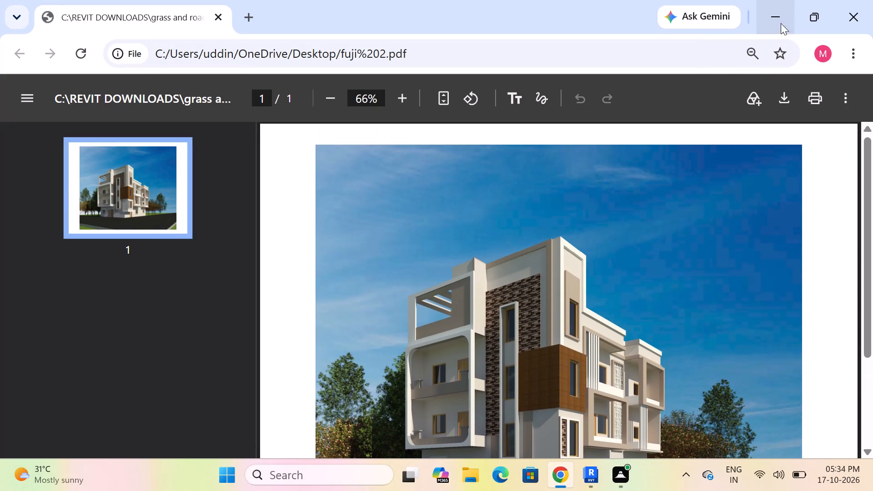
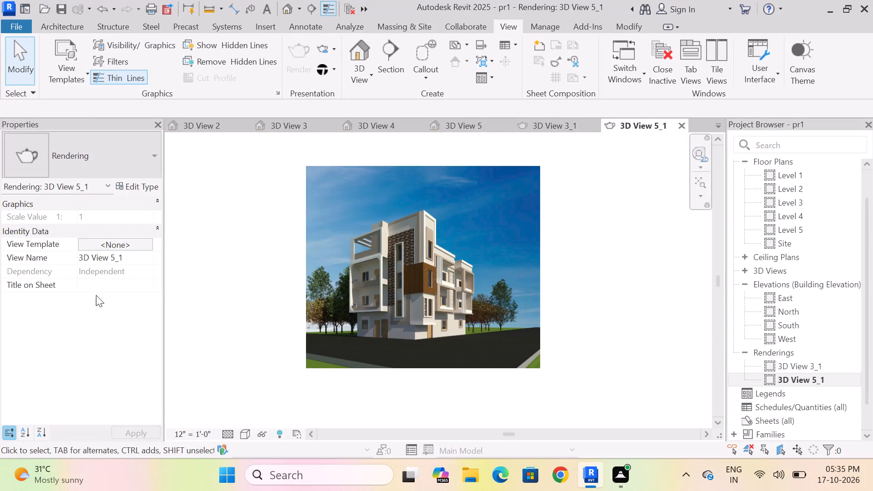
Examine the saved 3D View 5_1 rendering up close, from the upper facade and stone cladding to the trees and road.
scroll(445, 295, "down", 2)
scroll(431, 303, "up", 7)
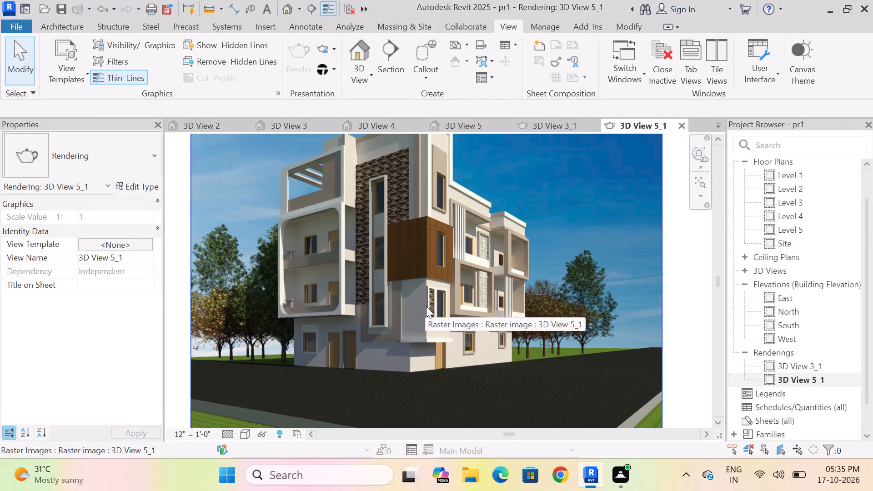
scroll(437, 292, "down", 5)
scroll(437, 292, "up", 3)
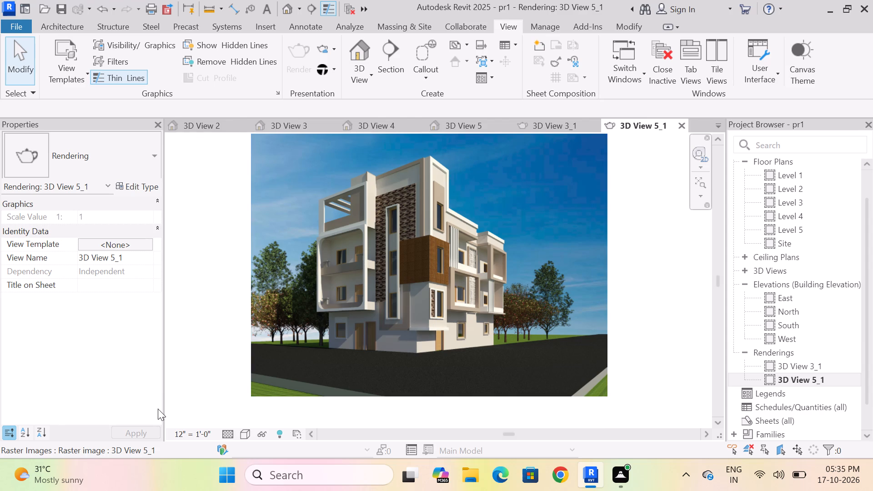
scroll(203, 378, "down", 1)
scroll(254, 326, "up", 3)
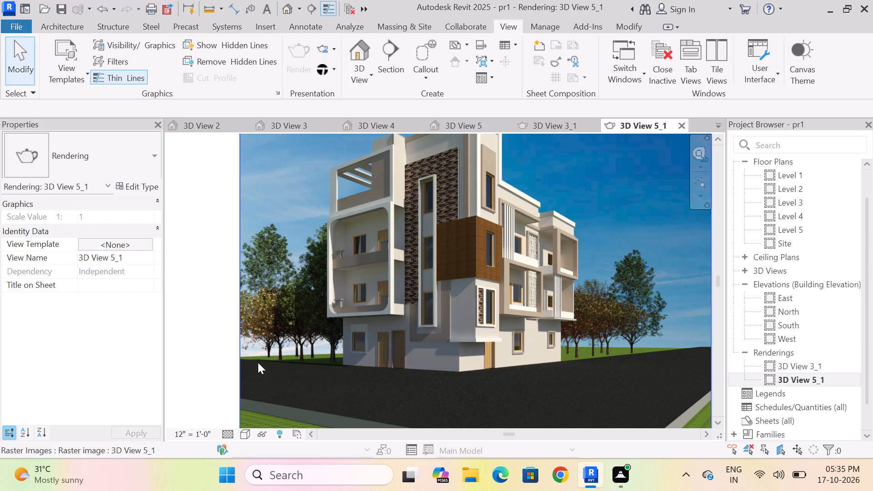
scroll(246, 356, "down", 4)
scroll(337, 326, "up", 4)
scroll(365, 298, "down", 1)
scroll(329, 321, "up", 2)
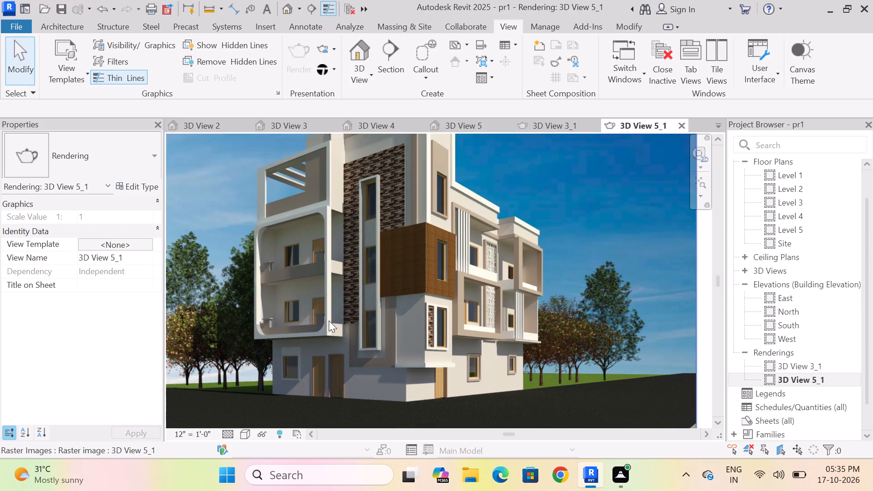
scroll(337, 342, "down", 2)
scroll(341, 182, "up", 7)
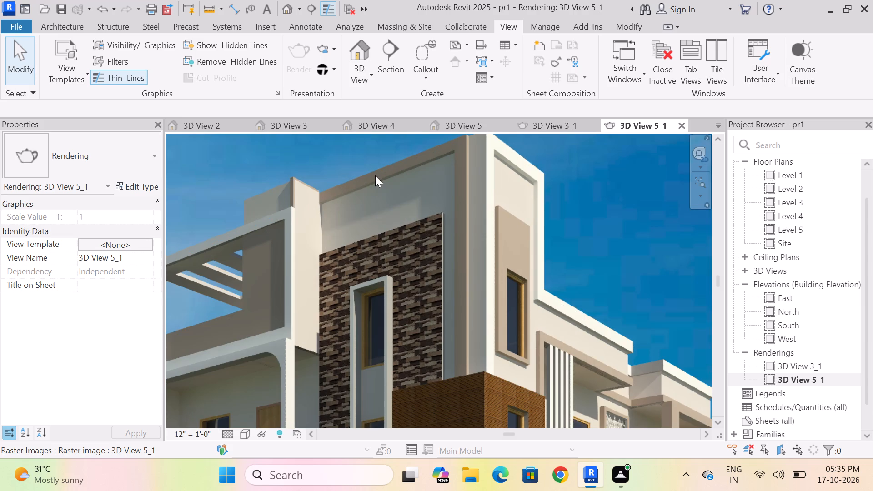
scroll(356, 205, "down", 5)
scroll(386, 299, "up", 2)
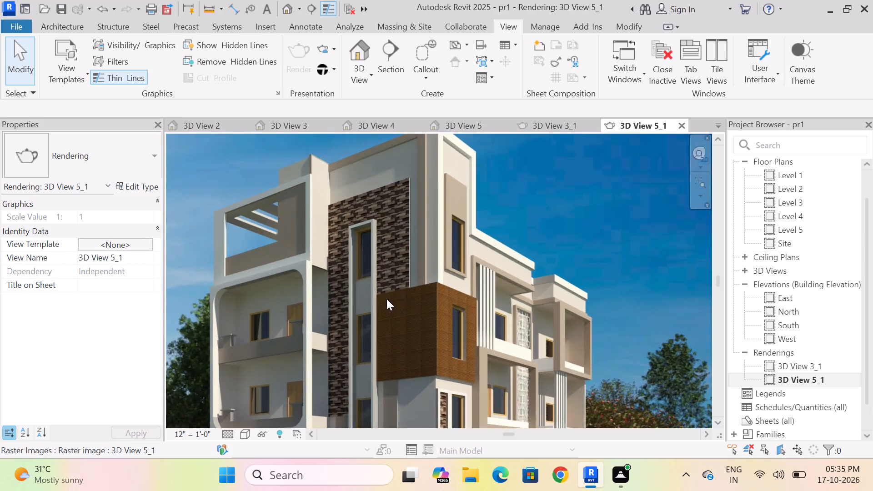
scroll(396, 244, "down", 4)
scroll(392, 308, "up", 4)
scroll(406, 286, "down", 5)
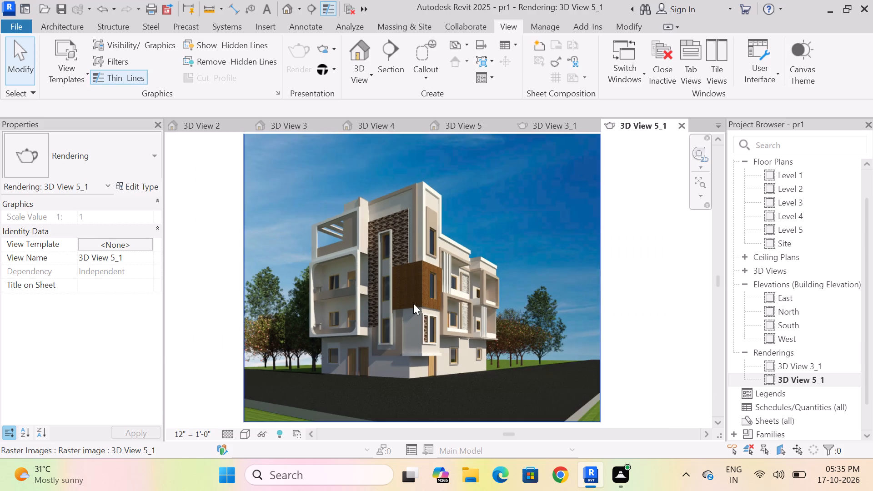
scroll(407, 343, "up", 3)
scroll(432, 241, "down", 2)
scroll(404, 289, "down", 2)
scroll(408, 293, "up", 3)
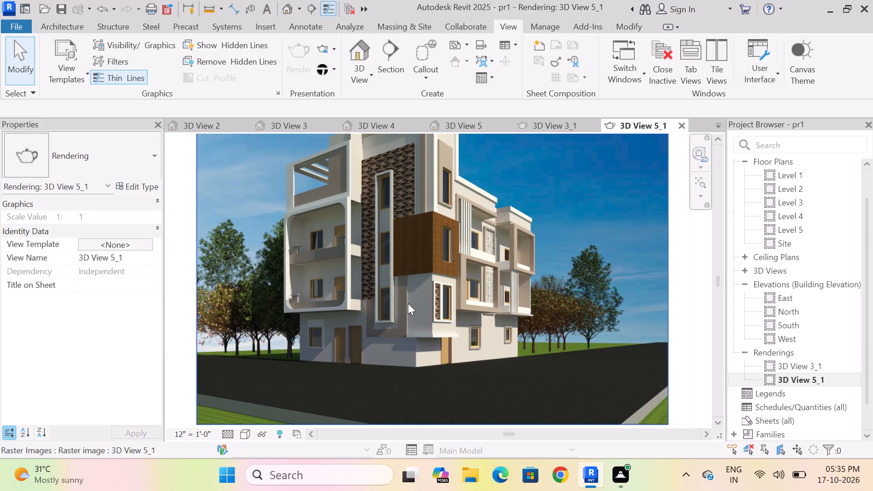
scroll(459, 323, "down", 1)
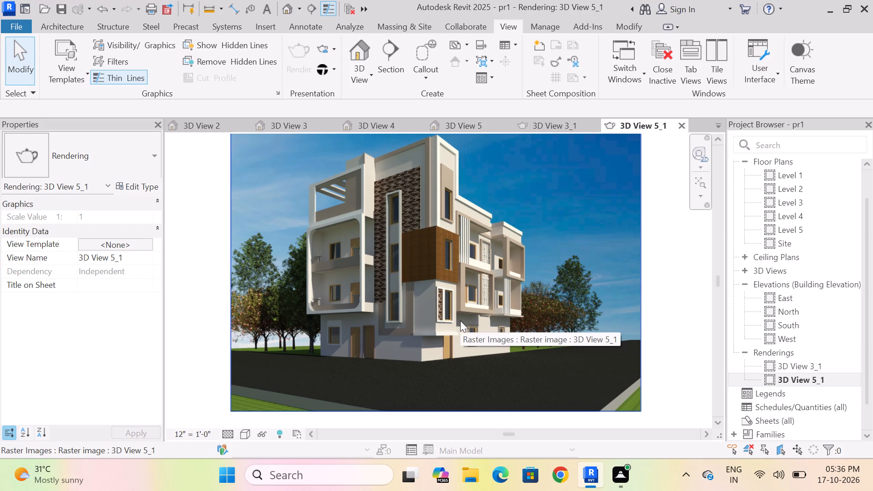
scroll(417, 262, "down", 2)
scroll(420, 287, "up", 3)
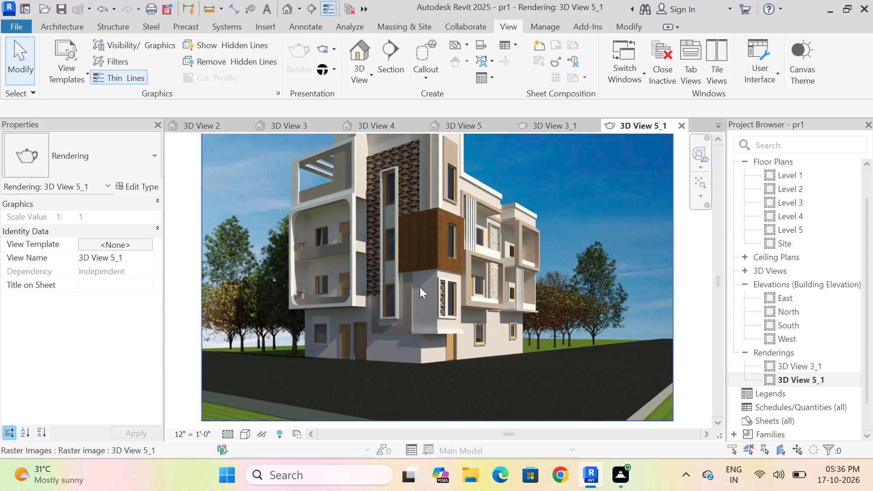